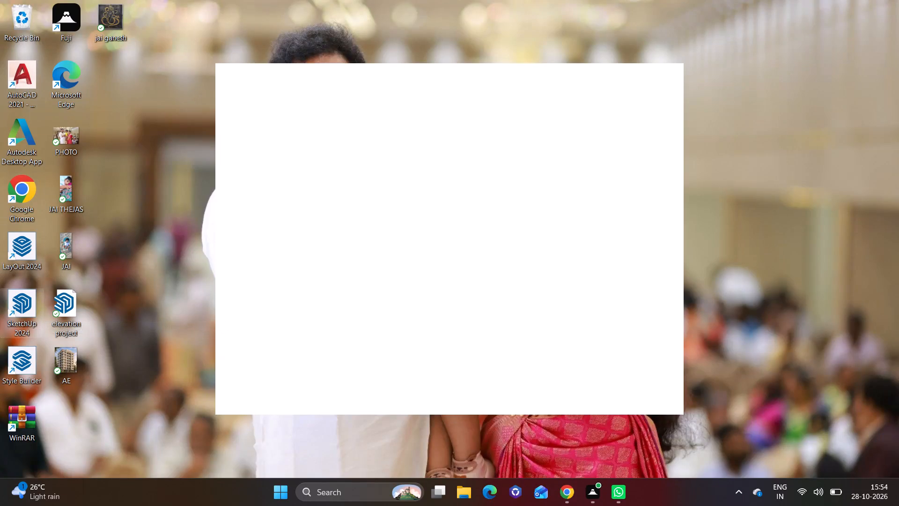
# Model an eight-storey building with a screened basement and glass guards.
# Launch SketchUp 2024 from the desktop.
pyautogui.doubleClick(20, 312)
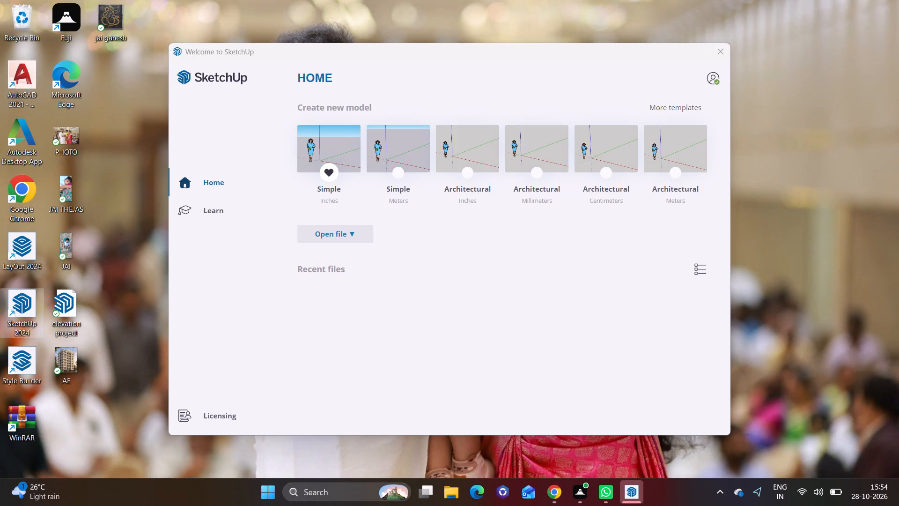
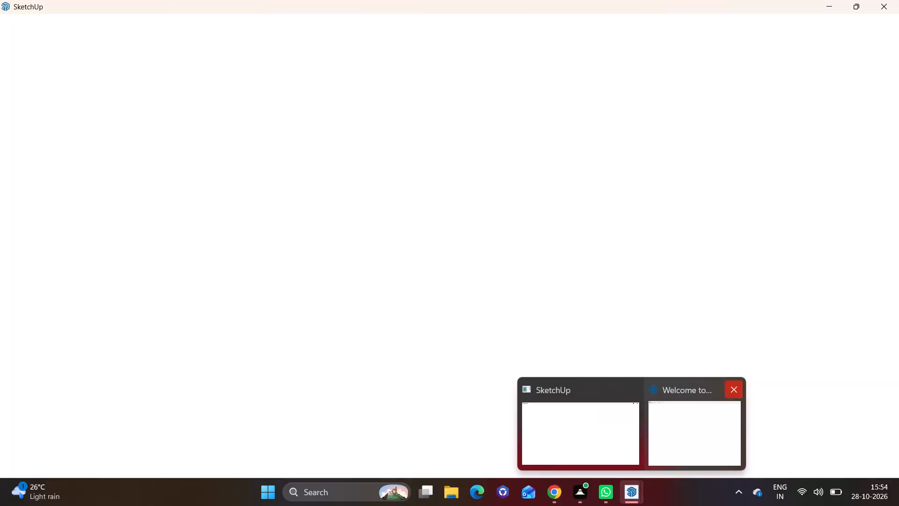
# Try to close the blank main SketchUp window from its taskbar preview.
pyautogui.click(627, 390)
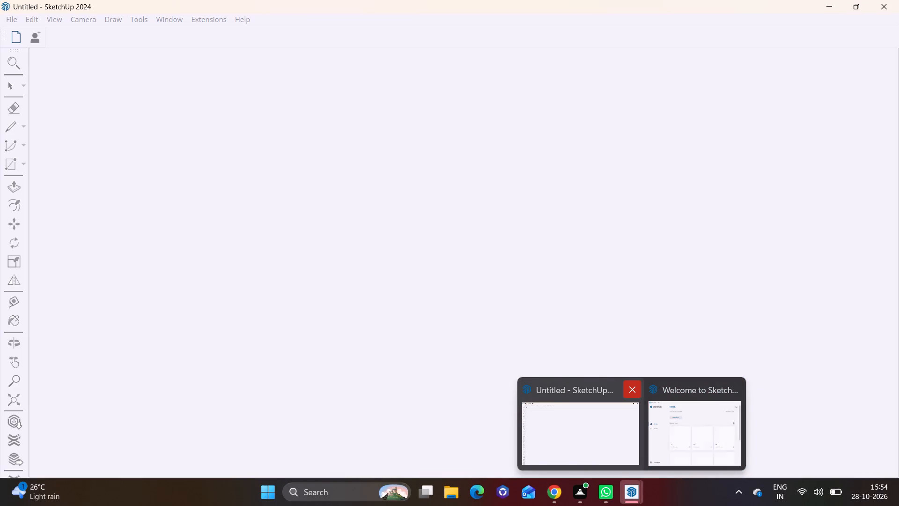
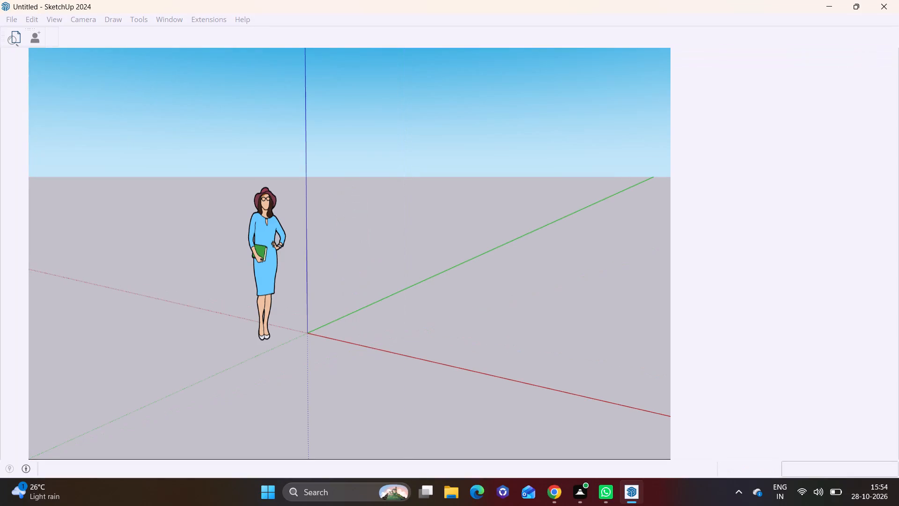
# Delete the default standing woman figure beside the origin from the new model.
pyautogui.click(244, 262)
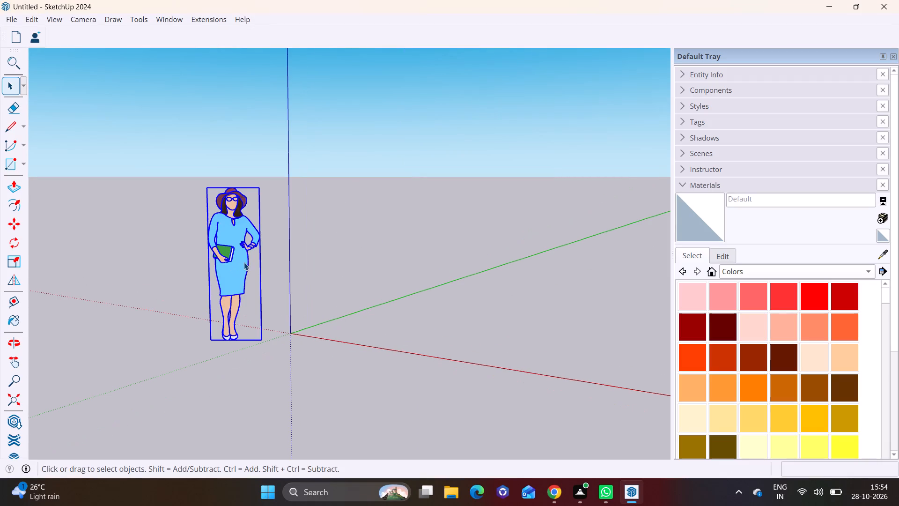
pyautogui.press('Delete')
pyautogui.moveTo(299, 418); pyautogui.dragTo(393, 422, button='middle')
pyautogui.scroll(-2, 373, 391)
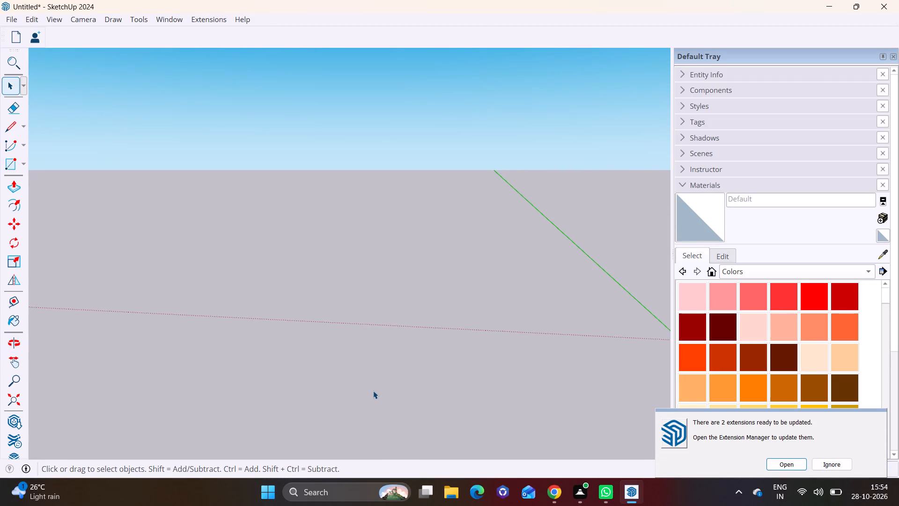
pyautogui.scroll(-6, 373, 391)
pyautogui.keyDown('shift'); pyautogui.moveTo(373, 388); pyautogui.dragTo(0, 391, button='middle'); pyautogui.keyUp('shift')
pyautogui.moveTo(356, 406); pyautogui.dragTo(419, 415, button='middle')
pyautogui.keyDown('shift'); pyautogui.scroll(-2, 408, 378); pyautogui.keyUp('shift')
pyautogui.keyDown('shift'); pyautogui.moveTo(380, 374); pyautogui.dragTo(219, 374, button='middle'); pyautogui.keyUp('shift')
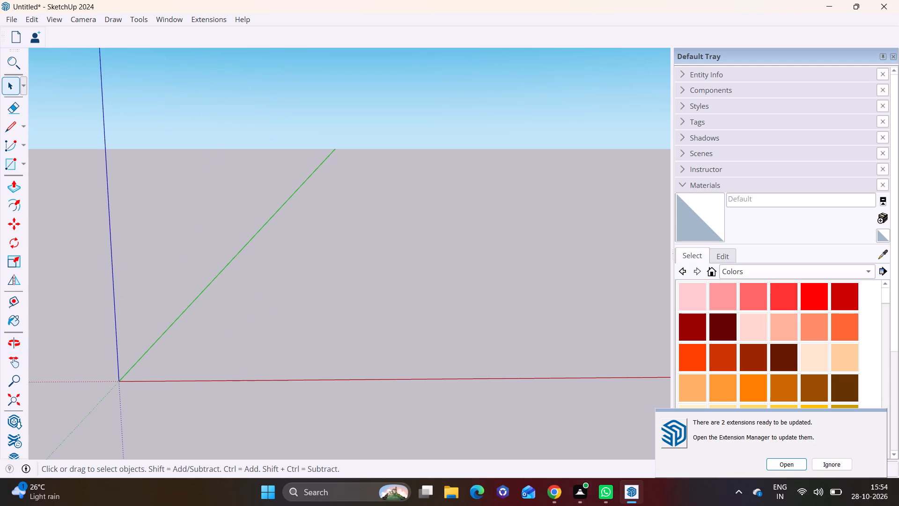
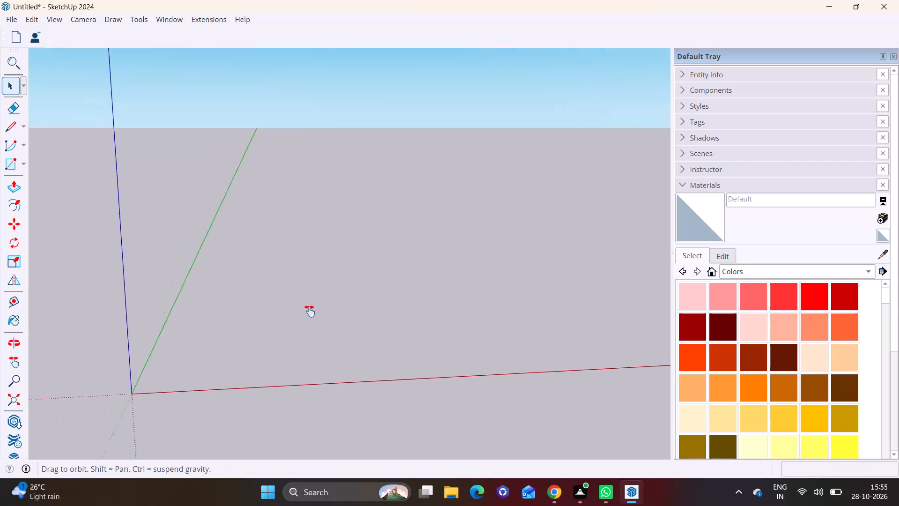
# Draw a 40' by 40' square on the ground plane near the origin with the Rectangle tool.
pyautogui.moveTo(304, 327); pyautogui.dragTo(265, 372, button='middle')
pyautogui.click(24, 164)
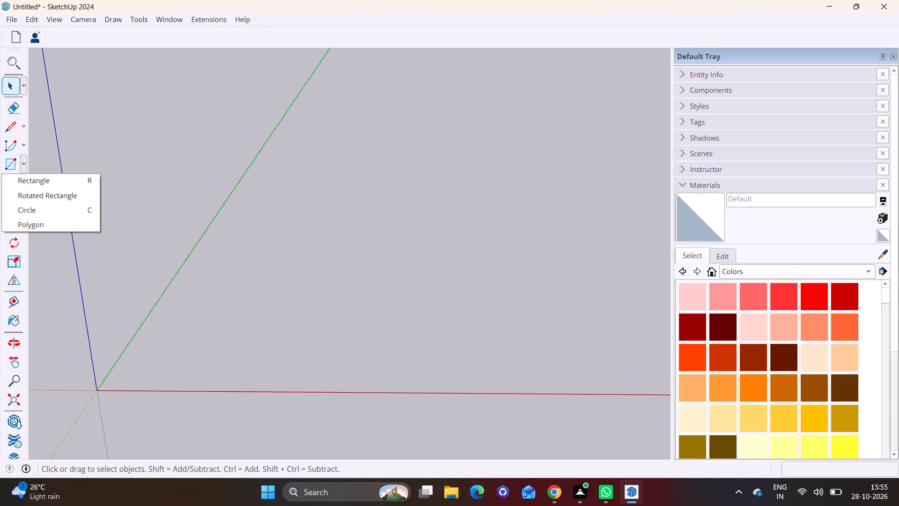
pyautogui.click(52, 181)
pyautogui.moveTo(249, 340); pyautogui.dragTo(253, 335)
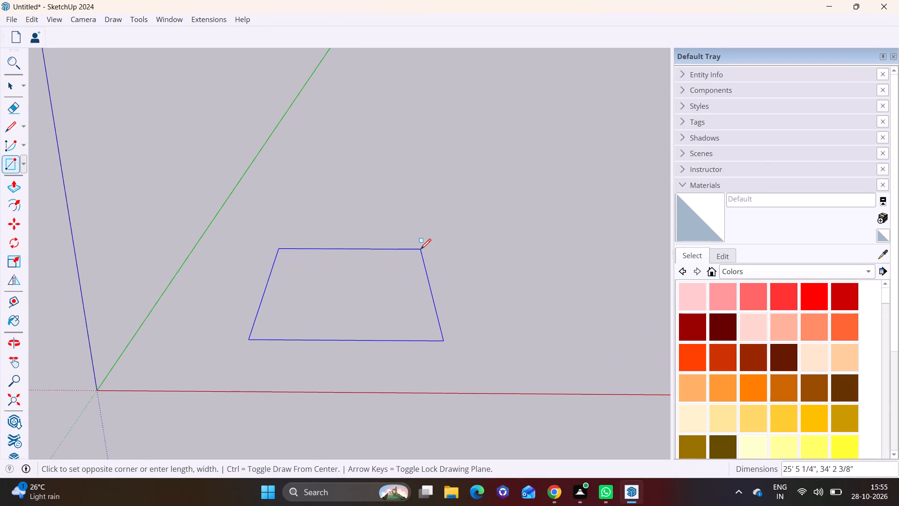
pyautogui.write("40',40'")
pyautogui.press('Return')
pyautogui.press('space')
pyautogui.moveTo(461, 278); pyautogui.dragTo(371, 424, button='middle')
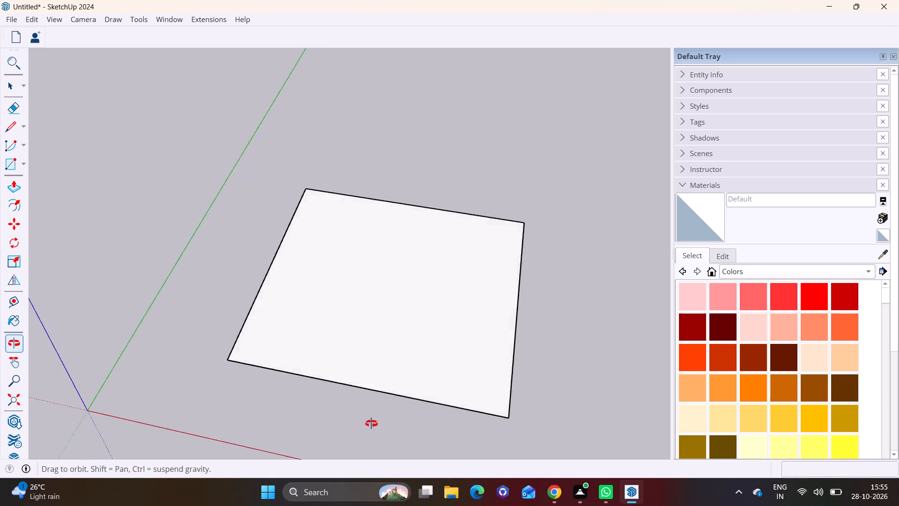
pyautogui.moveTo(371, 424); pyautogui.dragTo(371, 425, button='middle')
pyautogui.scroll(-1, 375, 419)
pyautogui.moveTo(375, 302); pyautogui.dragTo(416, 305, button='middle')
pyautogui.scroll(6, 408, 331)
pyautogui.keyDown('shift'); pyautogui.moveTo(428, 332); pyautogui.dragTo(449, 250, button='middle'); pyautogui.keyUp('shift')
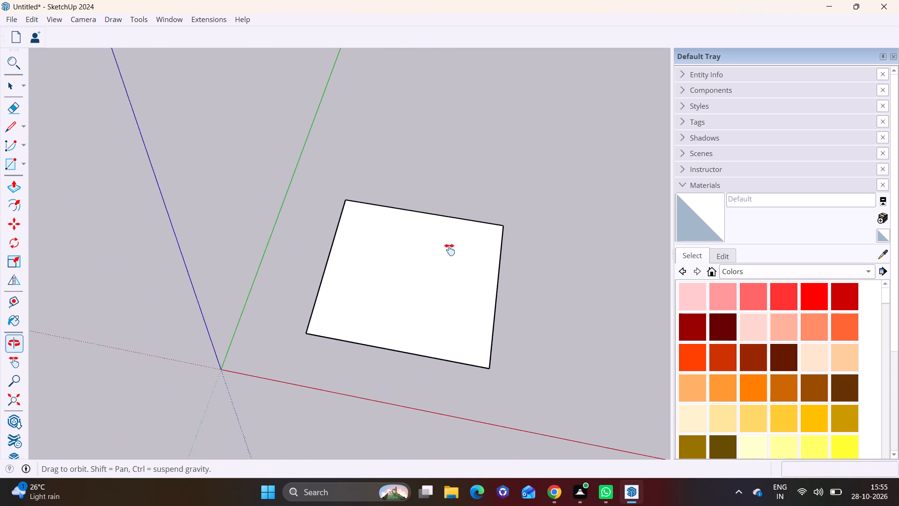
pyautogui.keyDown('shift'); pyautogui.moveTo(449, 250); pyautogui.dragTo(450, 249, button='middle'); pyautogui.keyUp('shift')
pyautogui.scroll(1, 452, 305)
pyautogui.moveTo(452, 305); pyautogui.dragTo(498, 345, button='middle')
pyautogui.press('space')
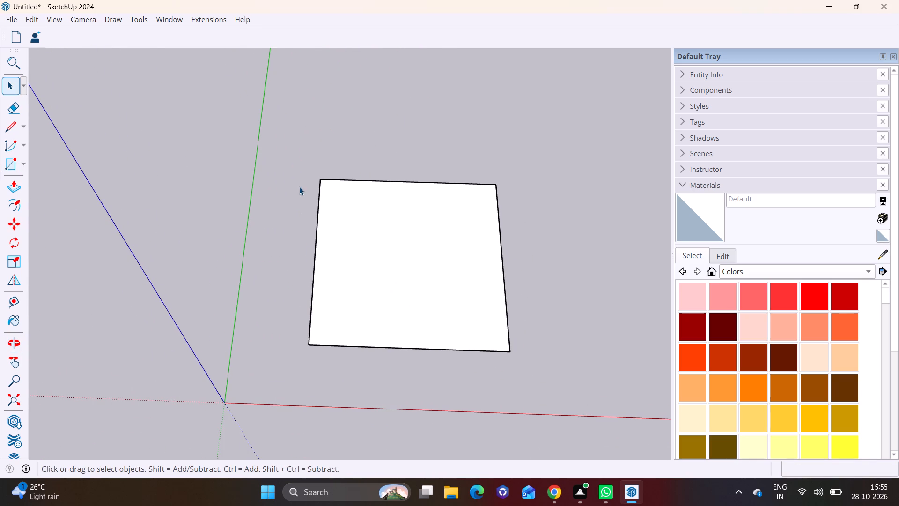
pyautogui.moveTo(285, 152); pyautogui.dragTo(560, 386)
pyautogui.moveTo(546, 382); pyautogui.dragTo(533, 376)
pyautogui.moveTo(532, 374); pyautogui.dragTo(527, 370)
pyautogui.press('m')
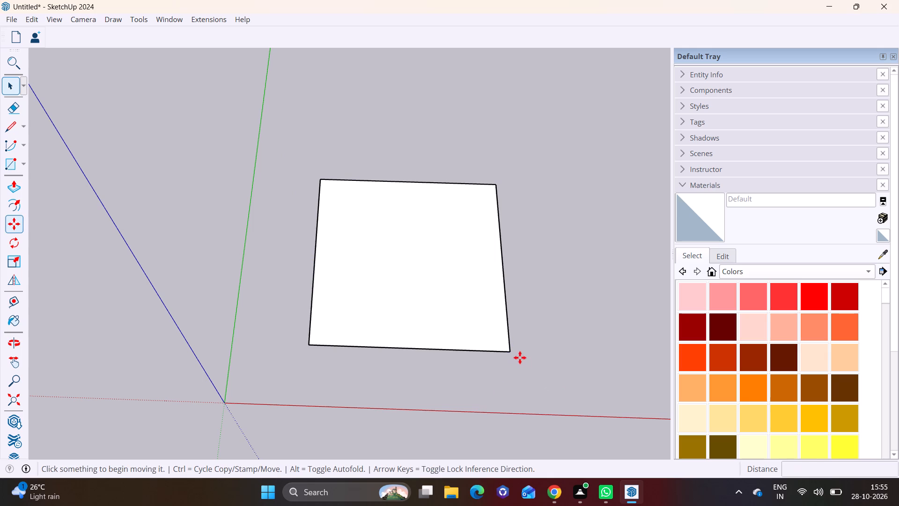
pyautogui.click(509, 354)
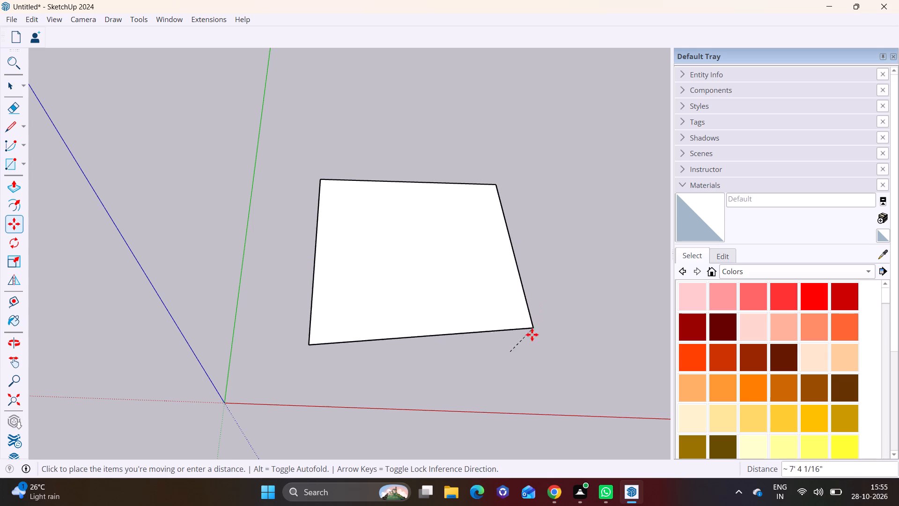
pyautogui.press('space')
# Move the whole square, face and edges, about 119' 7" across the ground plane away from the origin.
pyautogui.moveTo(282, 147); pyautogui.dragTo(580, 395)
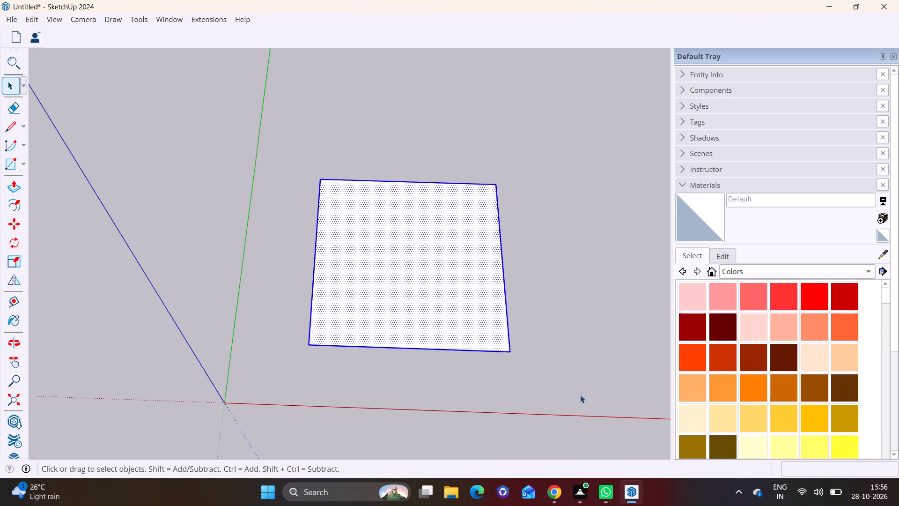
pyautogui.press('m')
pyautogui.click(509, 348)
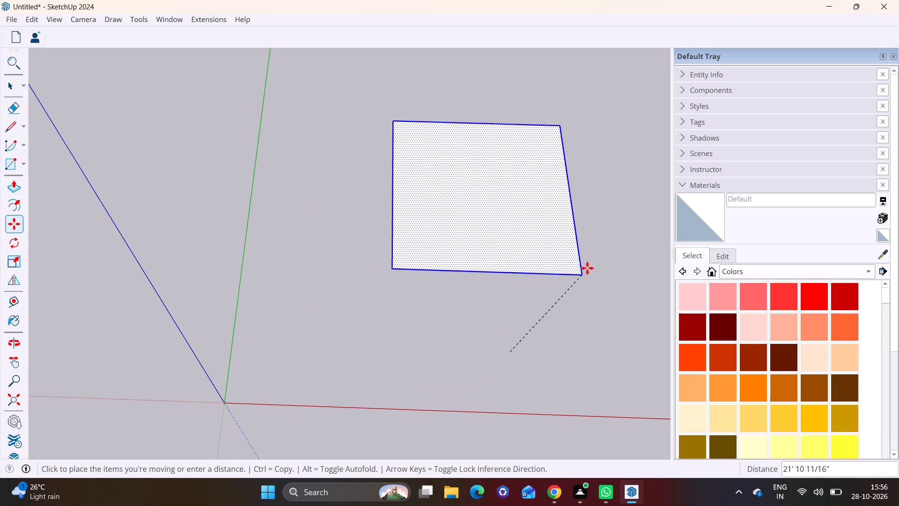
pyautogui.scroll(-7, 587, 268)
pyautogui.keyDown('shift'); pyautogui.moveTo(578, 263); pyautogui.dragTo(284, 457, button='middle'); pyautogui.keyUp('shift')
pyautogui.click(546, 344)
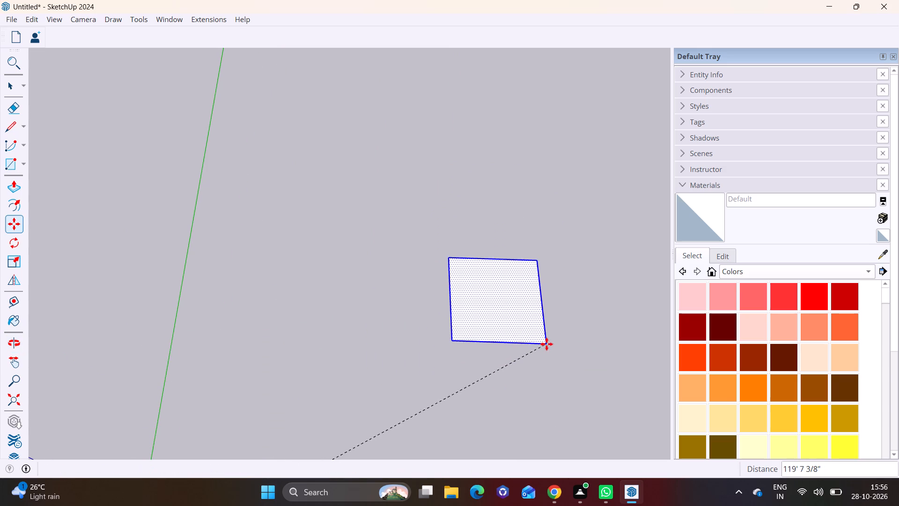
pyautogui.scroll(10, 505, 317)
pyautogui.keyDown('shift'); pyautogui.moveTo(494, 311); pyautogui.dragTo(359, 364, button='middle'); pyautogui.keyUp('shift')
pyautogui.press('space')
pyautogui.click(536, 361)
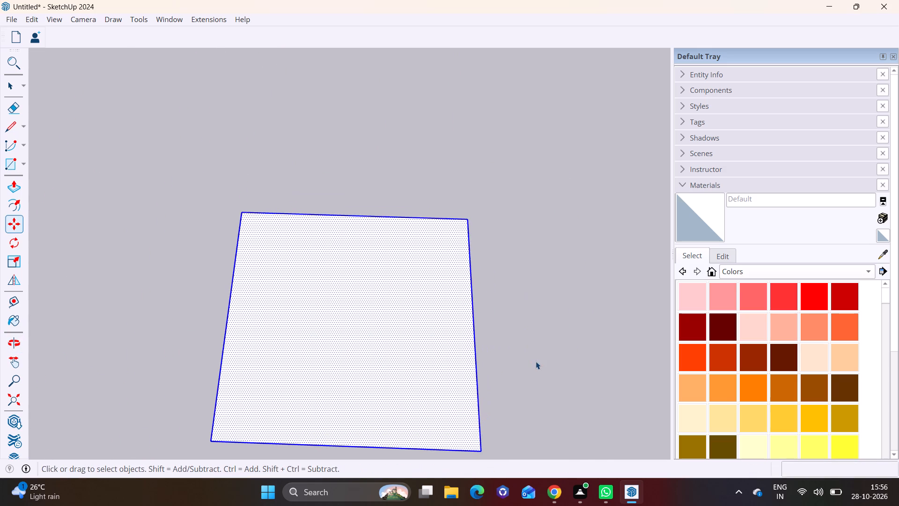
# Offset the square face's outline inward by 9" to form a border strip, and clear the selection.
pyautogui.click(370, 363)
pyautogui.moveTo(384, 357); pyautogui.dragTo(404, 307, button='middle')
pyautogui.click(12, 202)
pyautogui.click(289, 274)
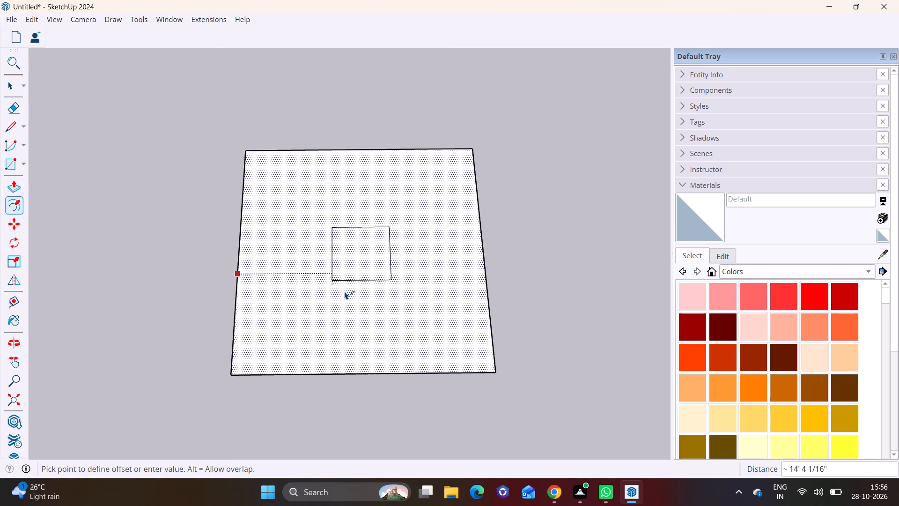
pyautogui.write('9"')
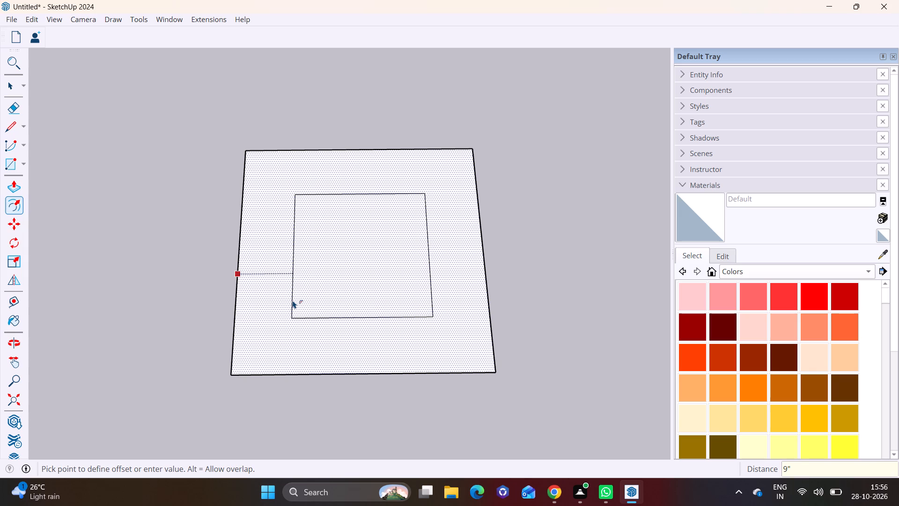
pyautogui.press('Return')
pyautogui.press('space')
pyautogui.scroll(2, 262, 320)
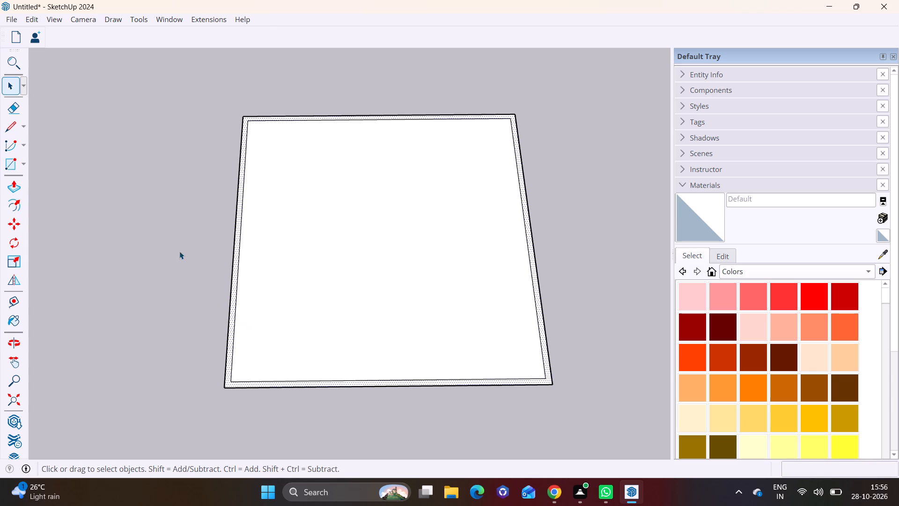
pyautogui.keyDown('shift'); pyautogui.moveTo(169, 236); pyautogui.dragTo(127, 269, button='middle'); pyautogui.keyUp('shift')
pyautogui.keyDown('shift'); pyautogui.moveTo(311, 309); pyautogui.dragTo(260, 281, button='middle'); pyautogui.keyUp('shift')
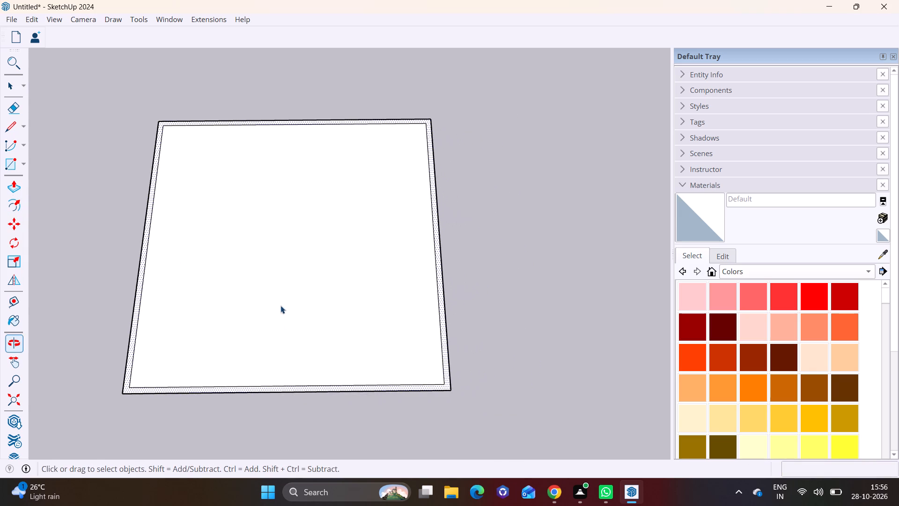
pyautogui.click(229, 412)
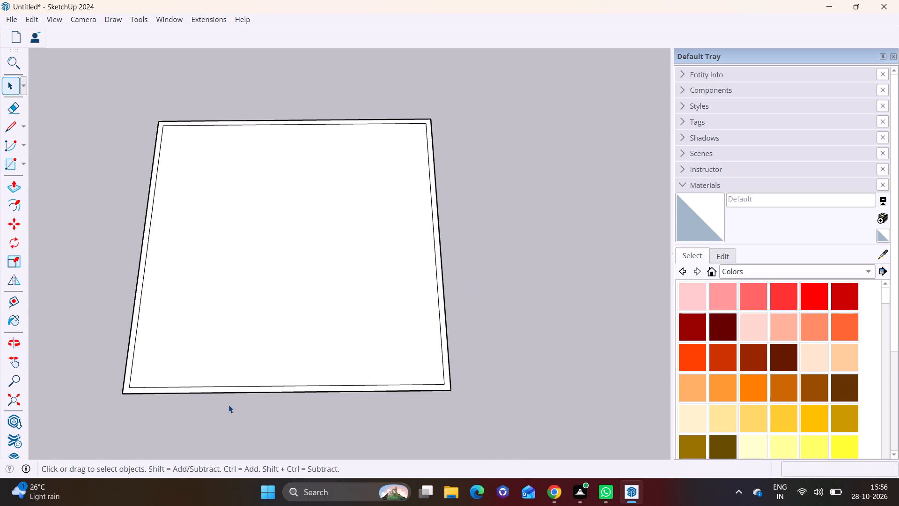
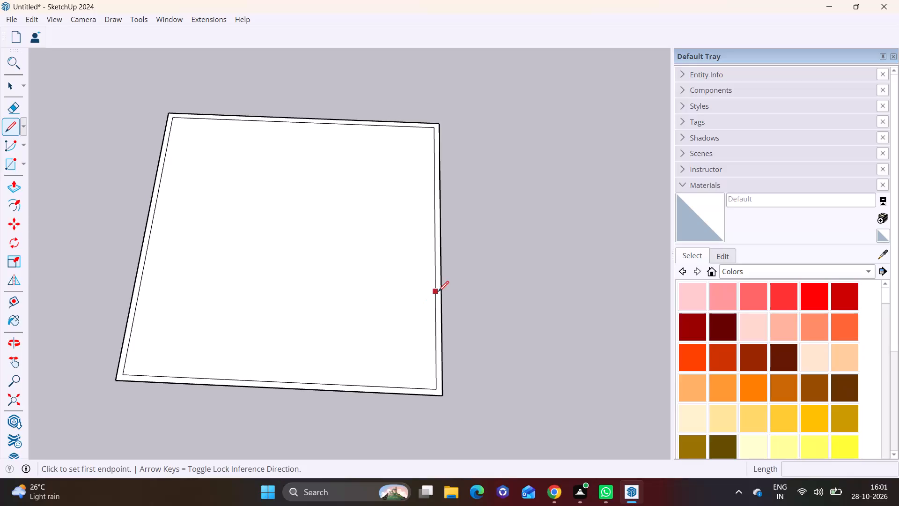
# Draw a short line inward from the square's inner side edge, then a line about 25' 7" parallel to that side, reaching the far inner edge.
pyautogui.moveTo(431, 292); pyautogui.dragTo(352, 365, button='middle')
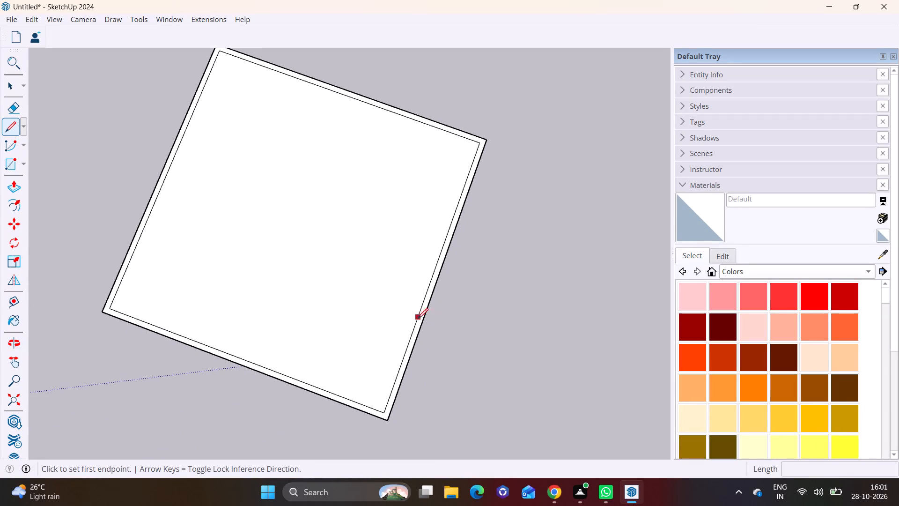
pyautogui.click(416, 318)
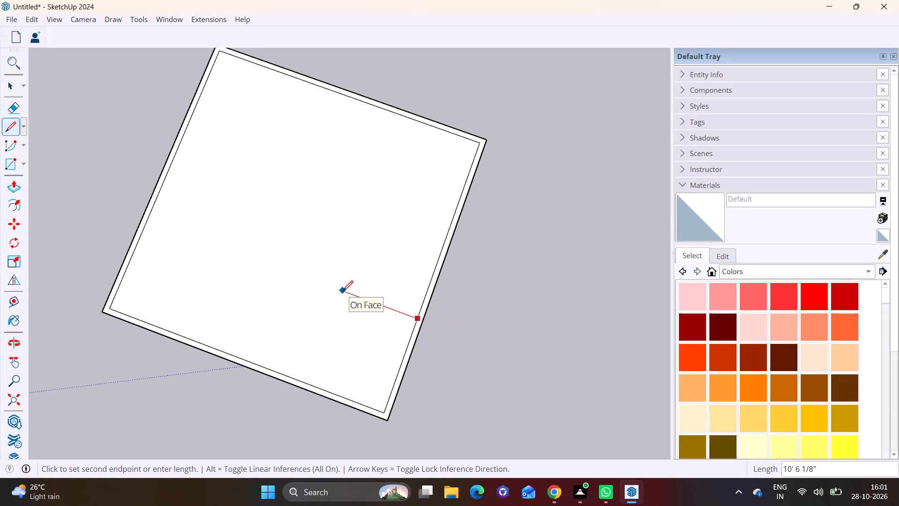
pyautogui.click(356, 295)
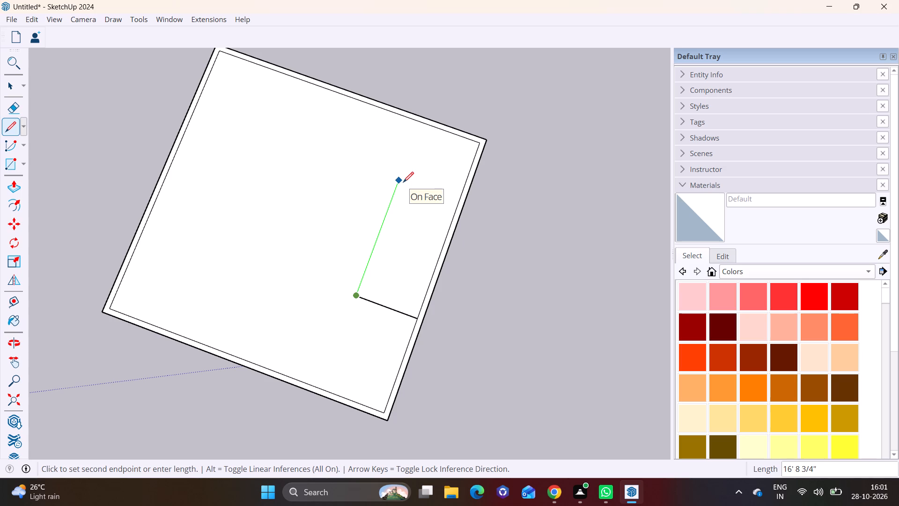
pyautogui.click(421, 125)
# Move the square's far outer edge outward along the green axis by more than 10' to lengthen the base.
pyautogui.keyDown('shift'); pyautogui.moveTo(417, 144); pyautogui.dragTo(392, 298, button='middle'); pyautogui.keyUp('shift')
pyautogui.scroll(5, 411, 296)
pyautogui.press('space')
pyautogui.click(363, 240)
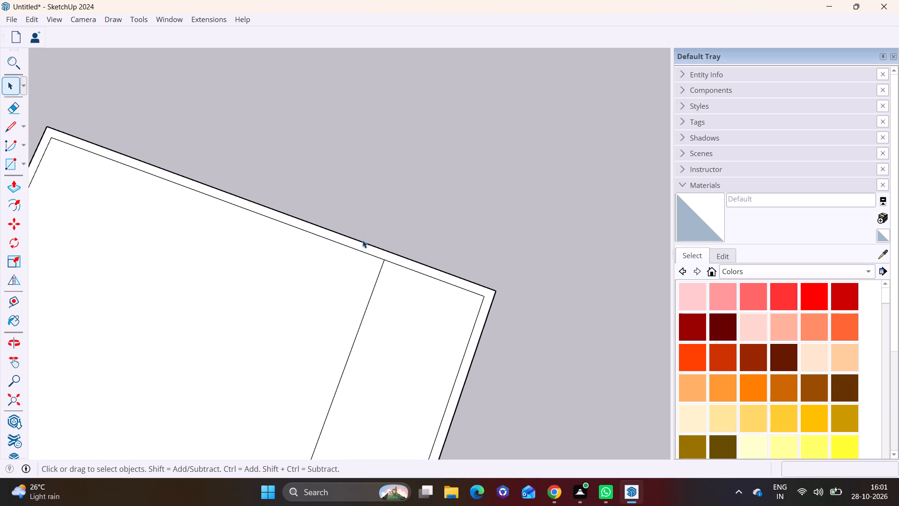
pyautogui.click(373, 245)
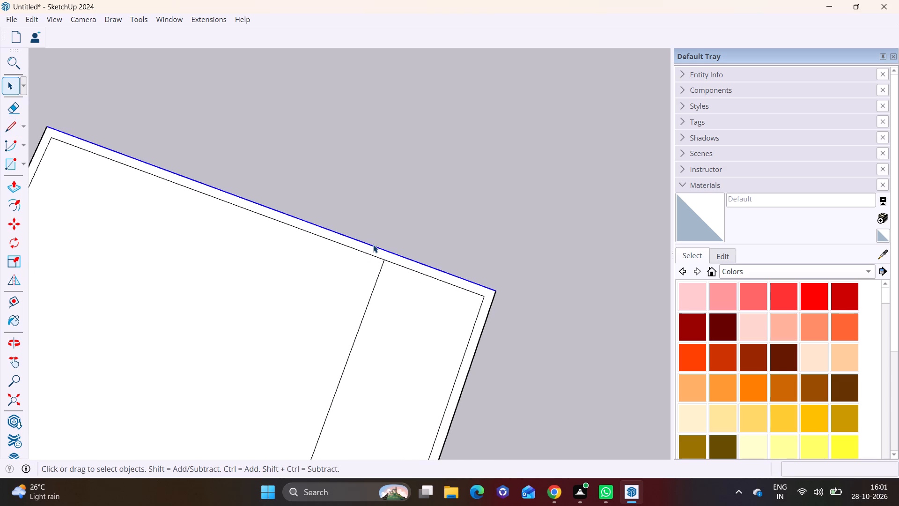
pyautogui.click(15, 221)
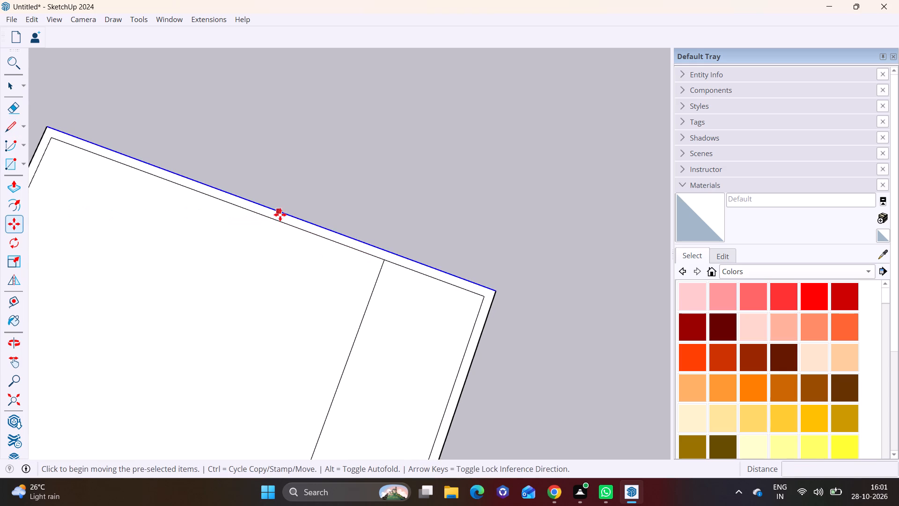
pyautogui.click(285, 211)
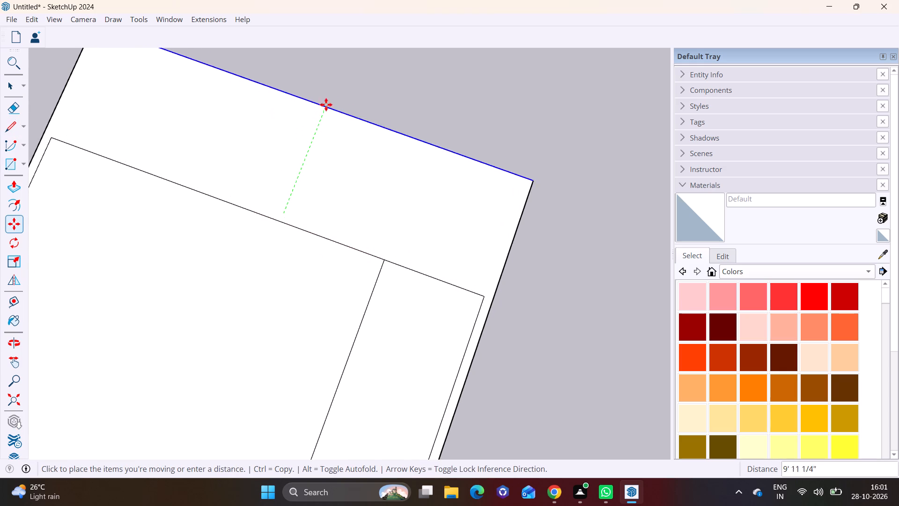
pyautogui.click(337, 82)
# Move both segments of the far inner edge outward about 12' 3" to sit just inside the relocated outer edge.
pyautogui.press('space')
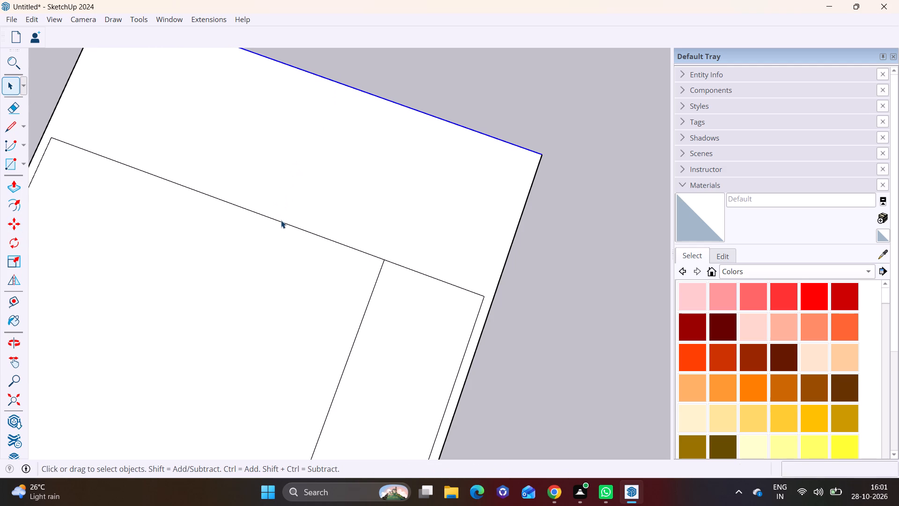
pyautogui.click(281, 220)
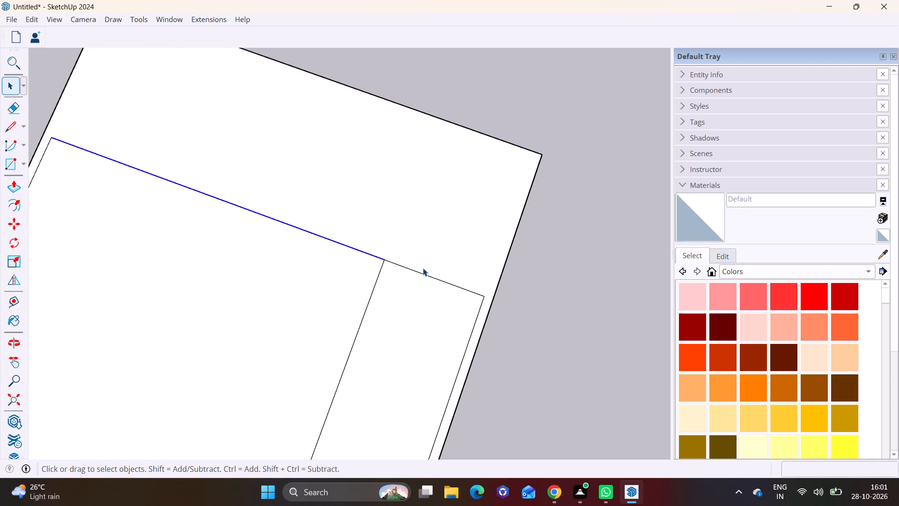
pyautogui.keyDown('ctrl'); pyautogui.click(423, 274); pyautogui.keyUp('ctrl')
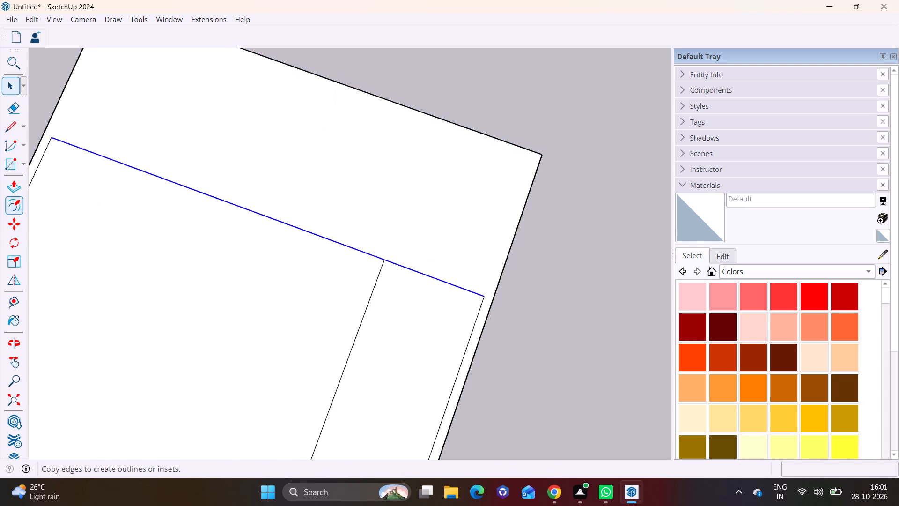
pyautogui.click(11, 223)
pyautogui.click(251, 212)
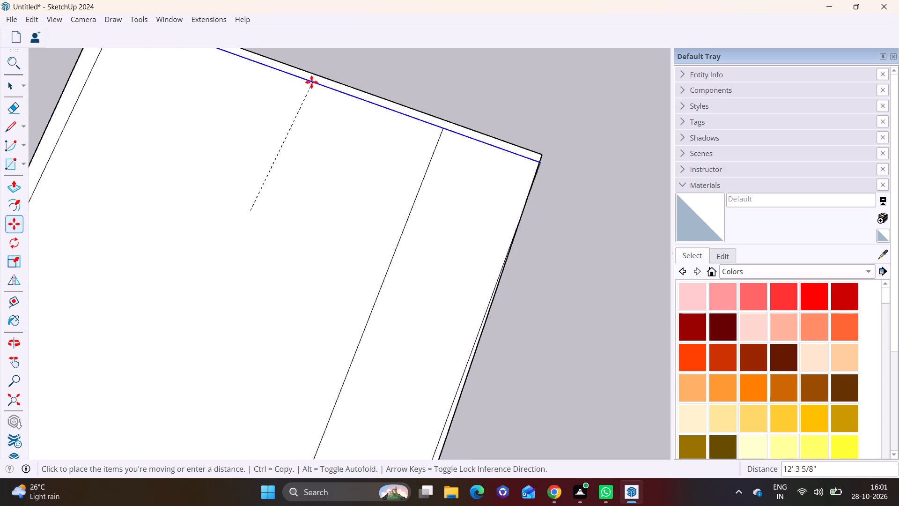
pyautogui.click(309, 81)
# Draw a cross line about 9' 4" from the long partition line to the nearby outer side edge of the base.
pyautogui.scroll(-8, 394, 445)
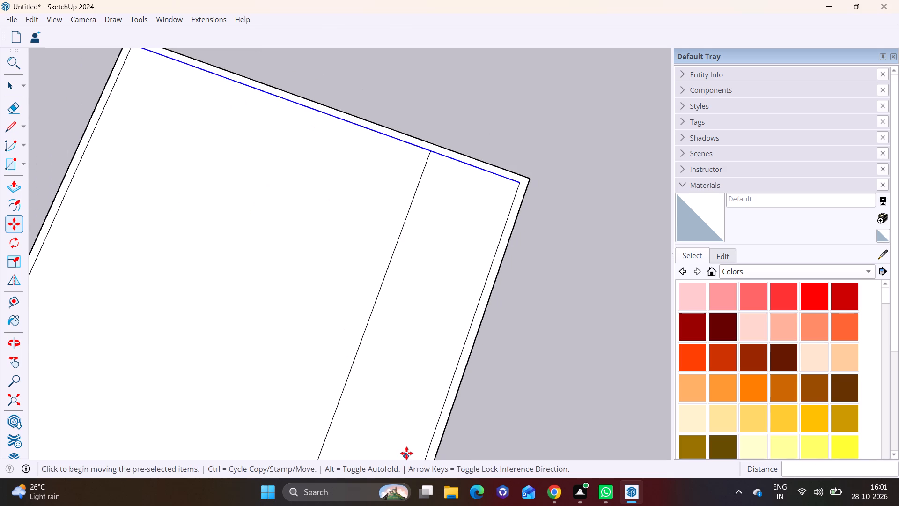
pyautogui.scroll(-7, 406, 453)
pyautogui.moveTo(392, 408); pyautogui.dragTo(398, 309, button='middle')
pyautogui.scroll(3, 398, 309)
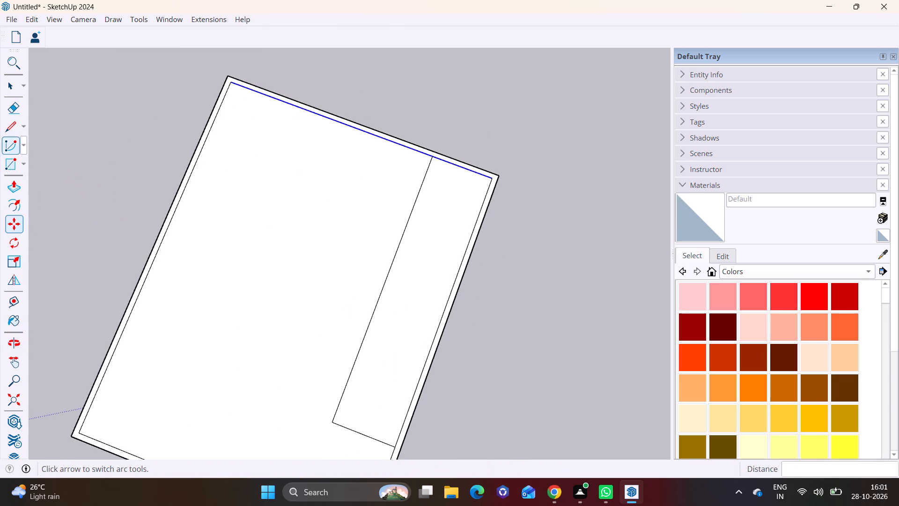
pyautogui.click(8, 124)
pyautogui.moveTo(388, 275); pyautogui.dragTo(388, 268, button='middle')
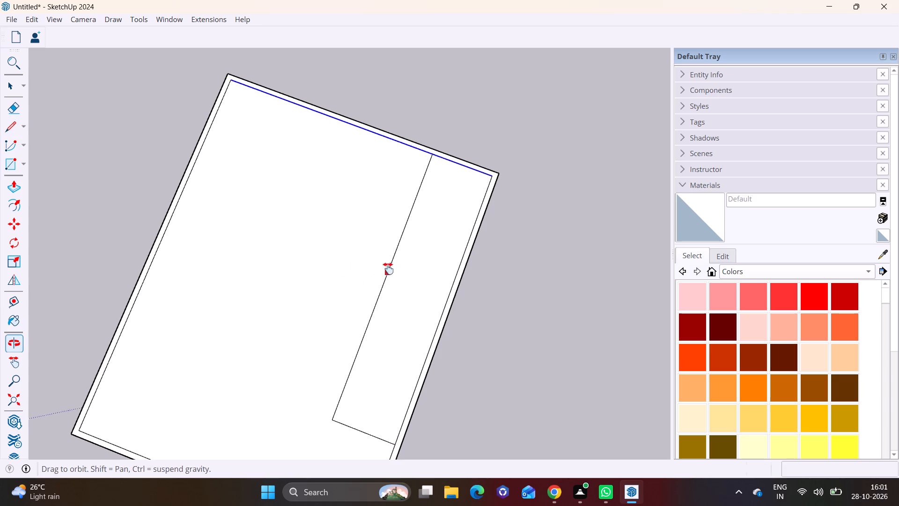
pyautogui.moveTo(388, 268); pyautogui.dragTo(396, 216, button='middle')
pyautogui.click(403, 198)
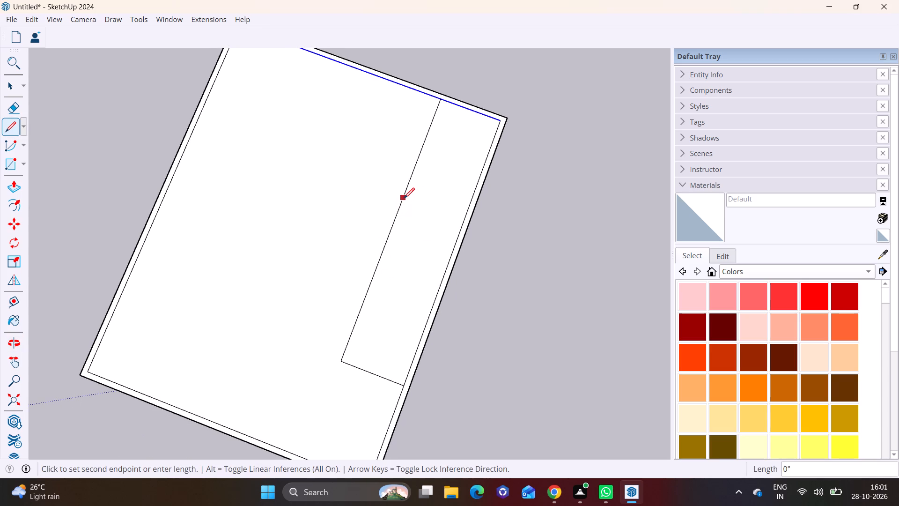
pyautogui.click(470, 223)
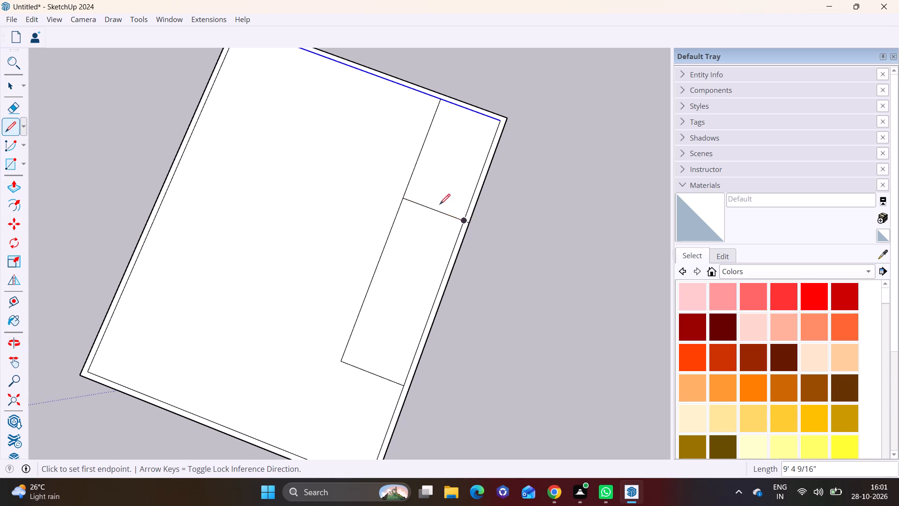
pyautogui.press('space')
# Erase the part of the long partition line between the cross line and the far inner edge, leaving a closed side room.
pyautogui.moveTo(428, 200); pyautogui.dragTo(292, 195, button='middle')
pyautogui.moveTo(523, 233); pyautogui.dragTo(460, 222, button='middle')
pyautogui.scroll(3, 491, 229)
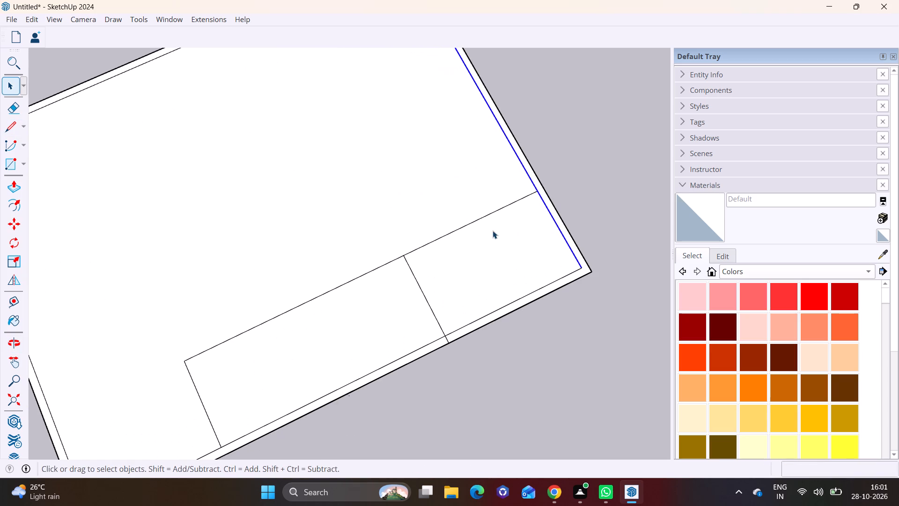
pyautogui.press('space')
pyautogui.click(14, 112)
pyautogui.moveTo(440, 217); pyautogui.dragTo(462, 240)
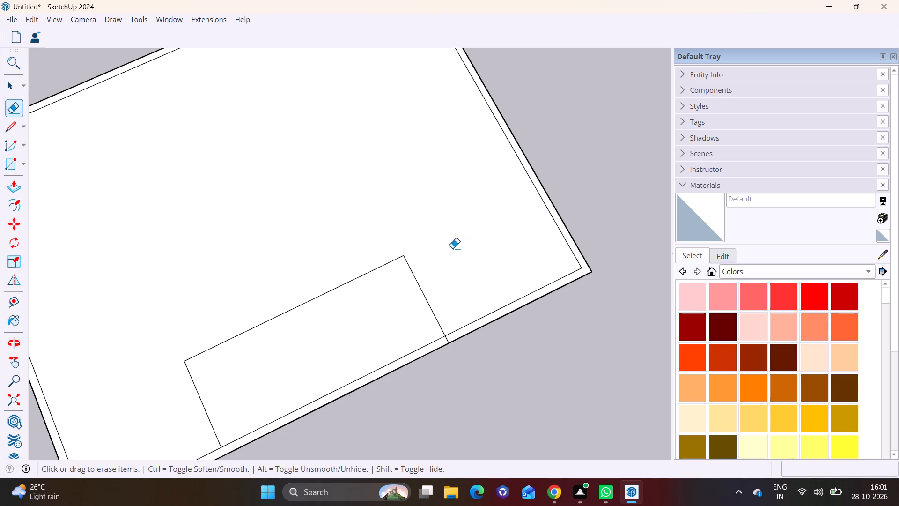
# Examine the base and the rectangular side room outline from low and high viewing angles.
pyautogui.scroll(-7, 450, 260)
pyautogui.moveTo(435, 300); pyautogui.dragTo(420, 216, button='middle')
pyautogui.moveTo(379, 292); pyautogui.dragTo(602, 282, button='middle')
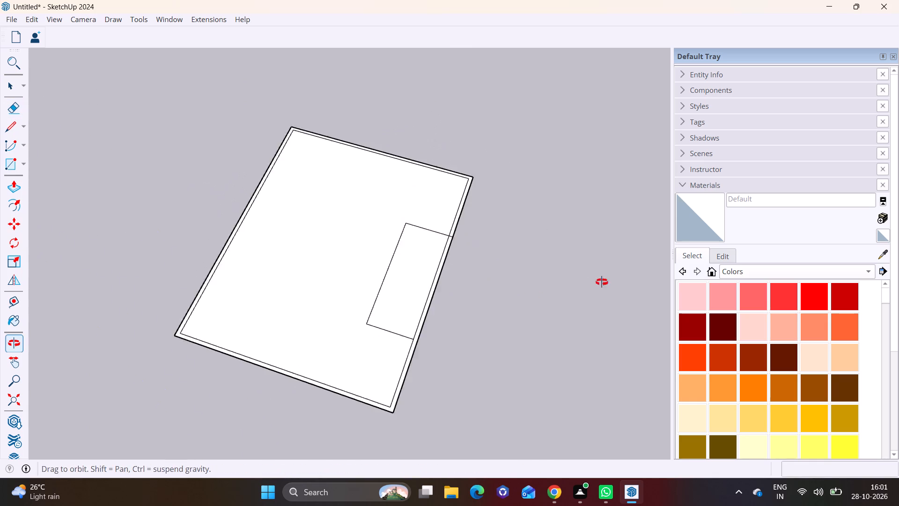
pyautogui.moveTo(602, 282); pyautogui.dragTo(612, 279, button='middle')
pyautogui.scroll(7, 459, 314)
pyautogui.moveTo(406, 338); pyautogui.dragTo(398, 143, button='middle')
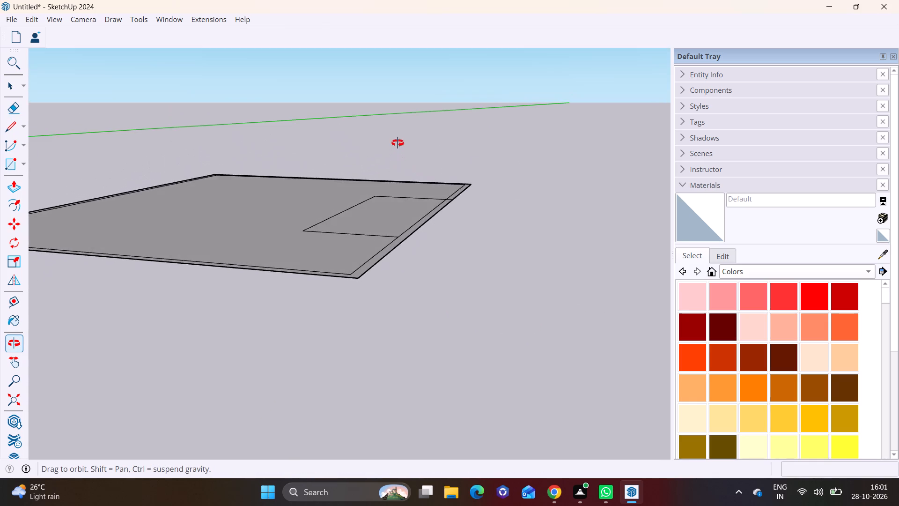
pyautogui.moveTo(398, 143); pyautogui.dragTo(435, 271, button='middle')
pyautogui.moveTo(432, 264); pyautogui.dragTo(545, 265, button='middle')
pyautogui.scroll(-1, 527, 274)
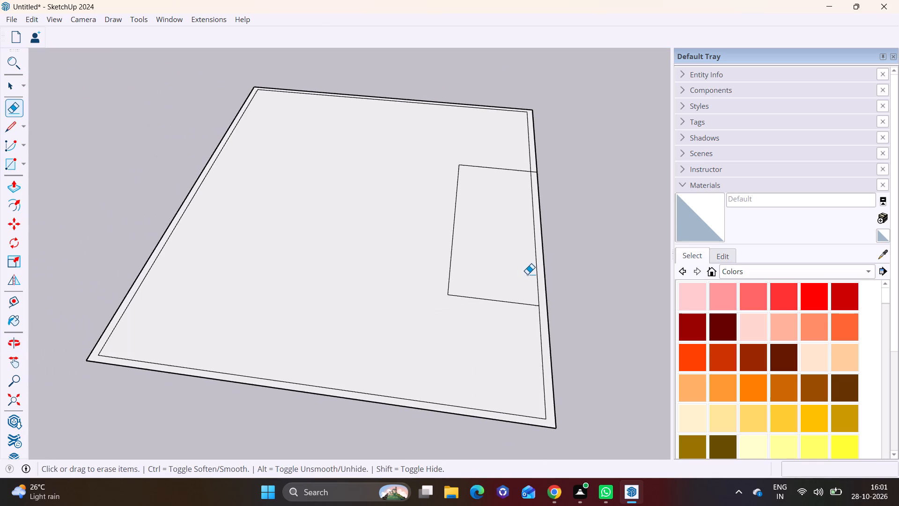
pyautogui.scroll(-1, 527, 274)
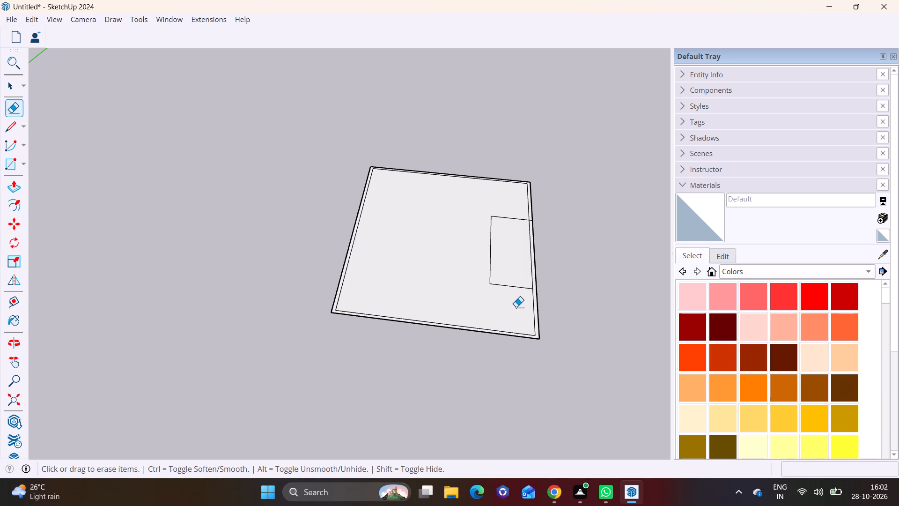
# Move the side room's long inner edge about 2' 4" along the red axis toward the middle of the base to widen the room.
pyautogui.moveTo(436, 287); pyautogui.dragTo(482, 416, button='middle')
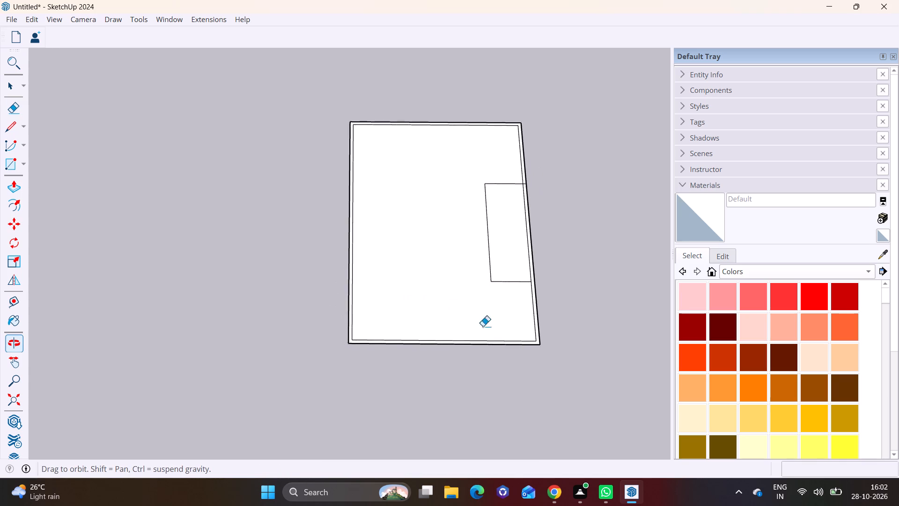
pyautogui.moveTo(480, 259); pyautogui.dragTo(470, 344, button='middle')
pyautogui.scroll(5, 506, 251)
pyautogui.scroll(-4, 501, 270)
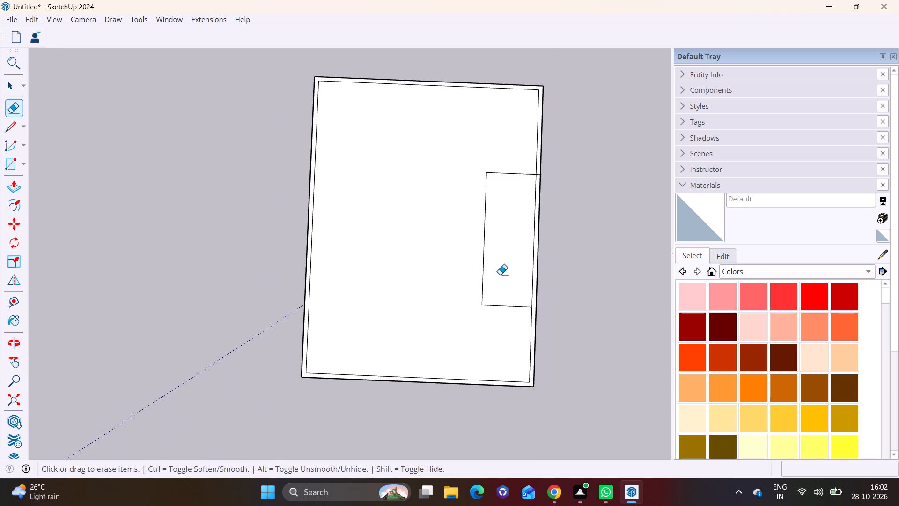
pyautogui.scroll(-4, 500, 275)
pyautogui.keyDown('shift'); pyautogui.moveTo(494, 285); pyautogui.dragTo(480, 269, button='middle'); pyautogui.keyUp('shift')
pyautogui.scroll(3, 529, 262)
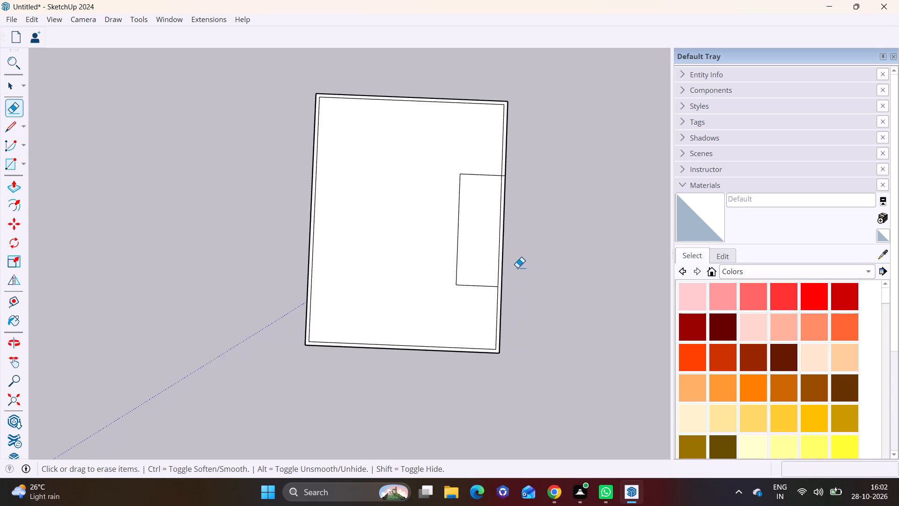
pyautogui.scroll(3, 487, 268)
pyautogui.press('space')
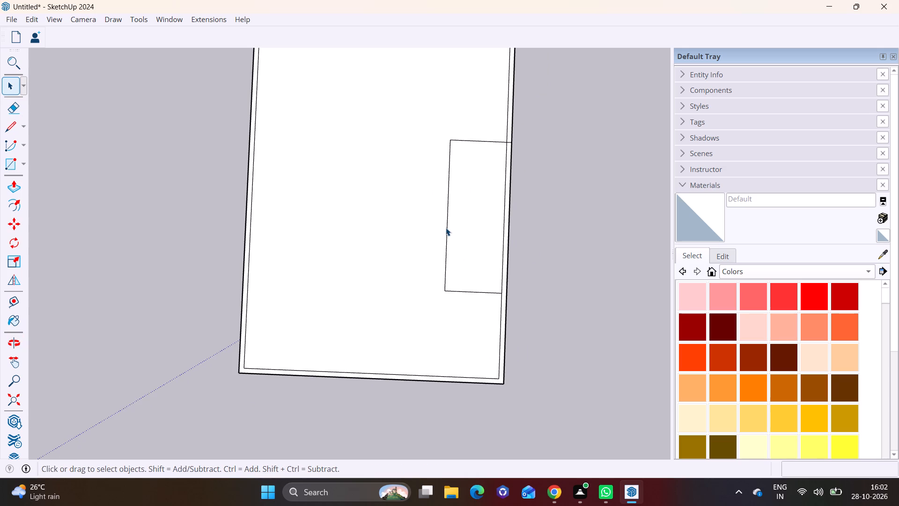
pyautogui.click(446, 228)
pyautogui.click(7, 229)
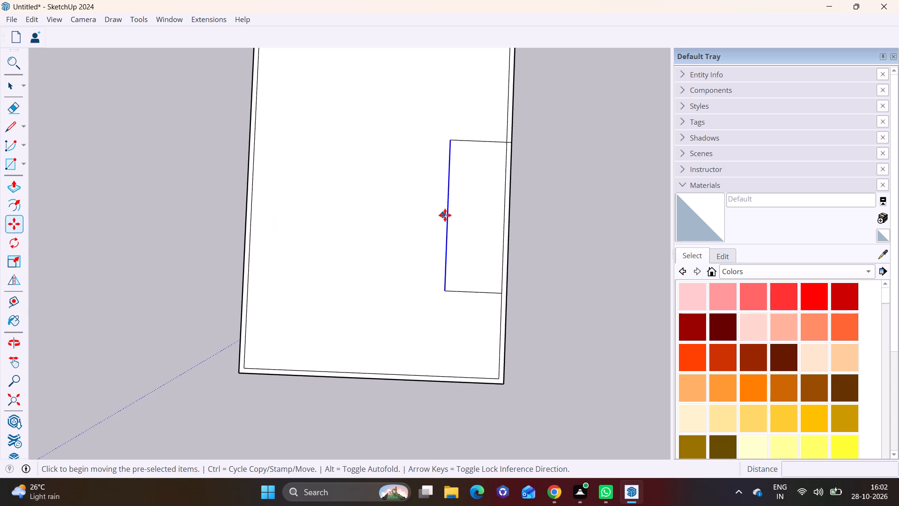
pyautogui.click(449, 215)
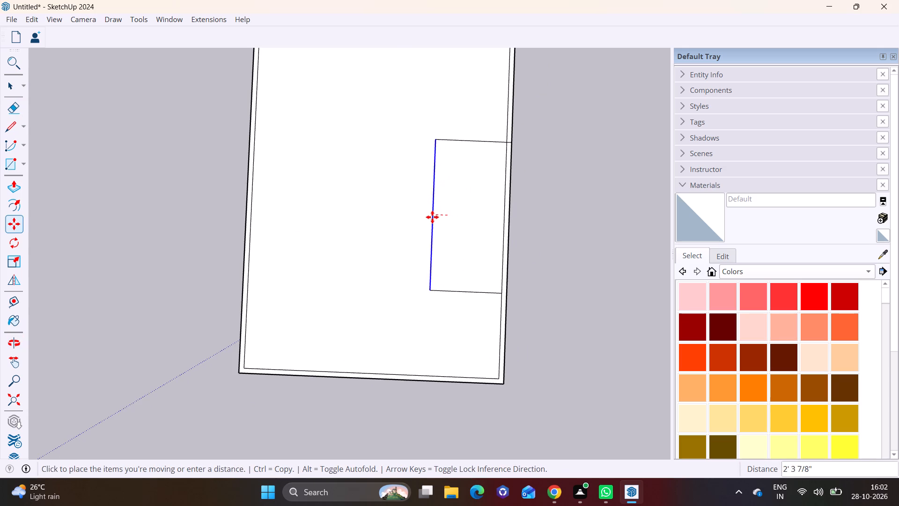
pyautogui.click(430, 216)
# Place Tape Measure guides 9" outside the side room's near short edge and 9" outside its long inner edge.
pyautogui.moveTo(390, 266); pyautogui.dragTo(402, 263, button='middle')
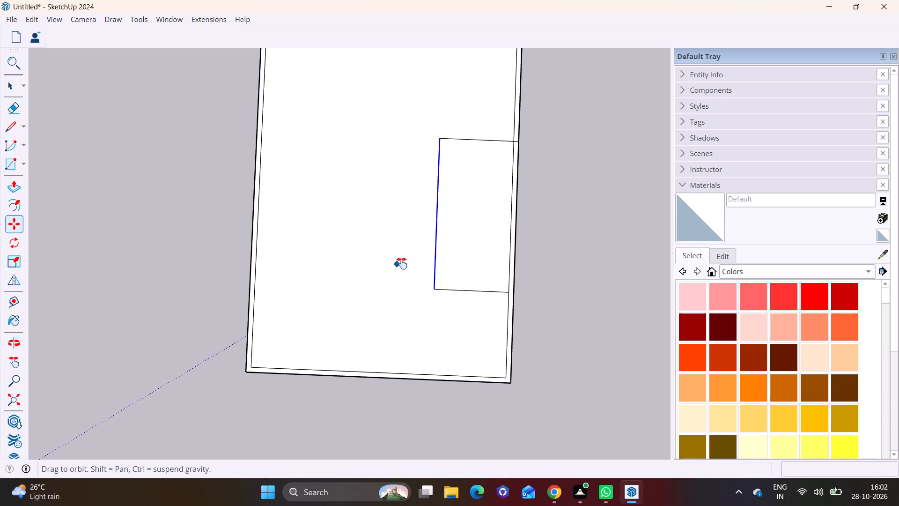
pyautogui.moveTo(402, 263); pyautogui.dragTo(409, 259, button='middle')
pyautogui.click(12, 131)
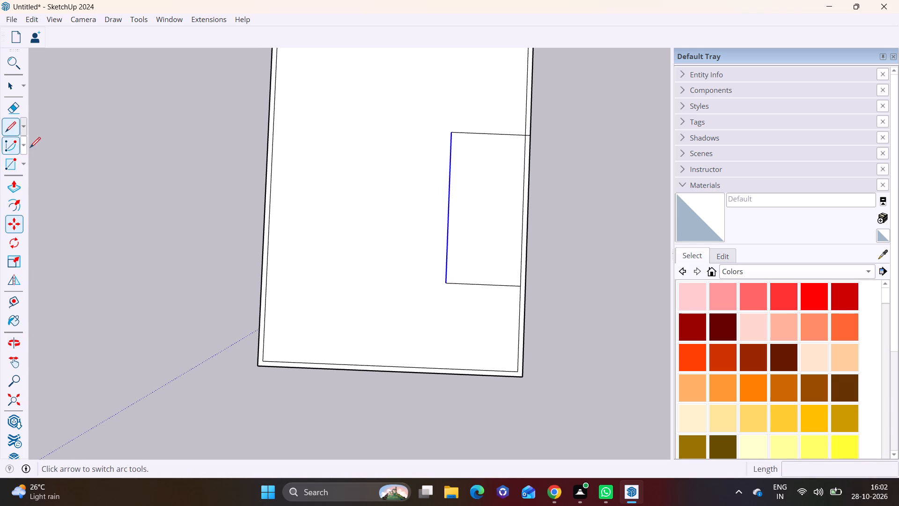
pyautogui.keyDown('shift'); pyautogui.moveTo(305, 276); pyautogui.dragTo(323, 282, button='middle'); pyautogui.keyUp('shift')
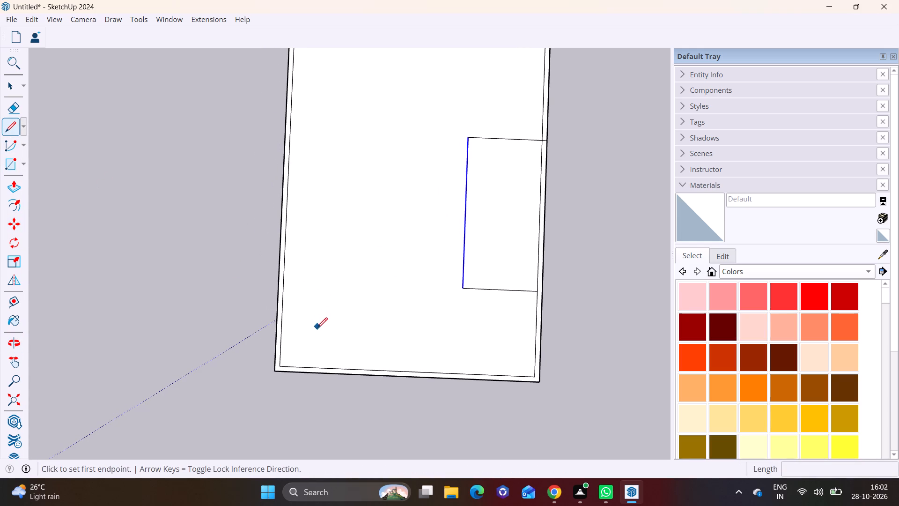
pyautogui.moveTo(401, 346); pyautogui.dragTo(400, 226, button='middle')
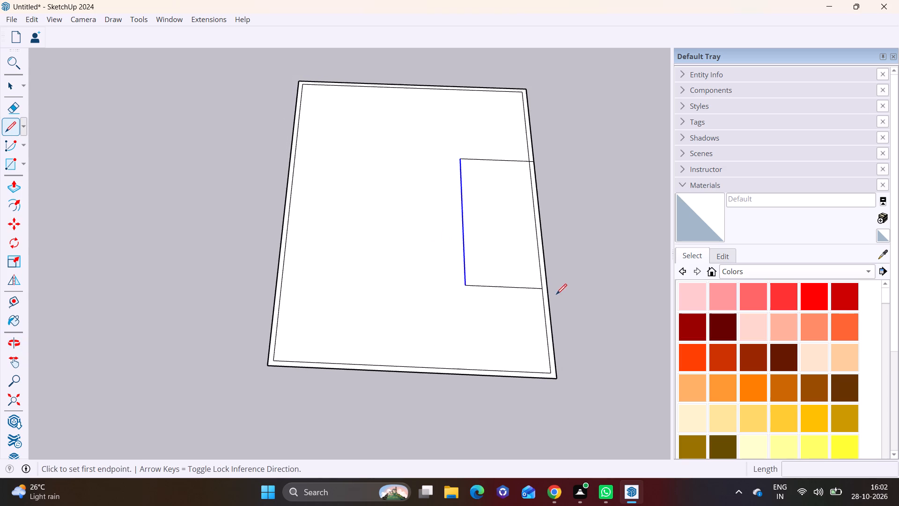
pyautogui.scroll(3, 548, 293)
pyautogui.moveTo(15, 302); pyautogui.dragTo(21, 298)
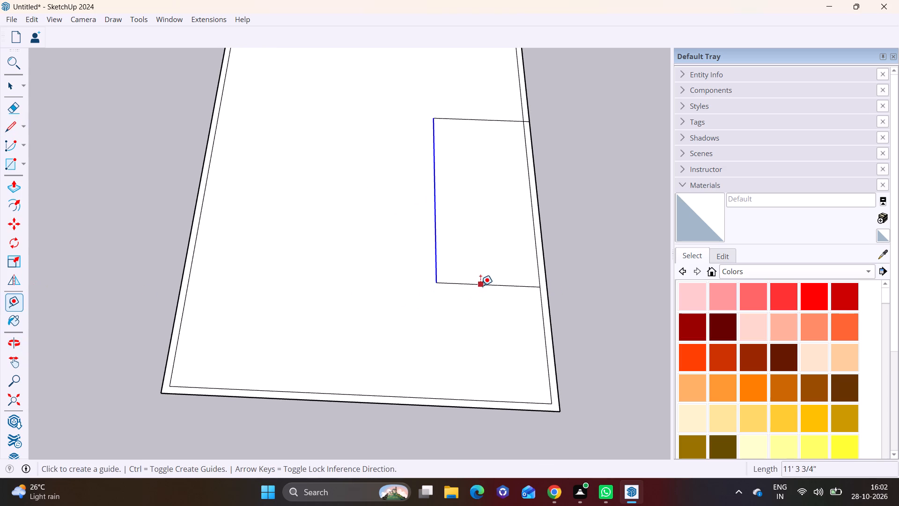
pyautogui.click(480, 286)
pyautogui.write('9"')
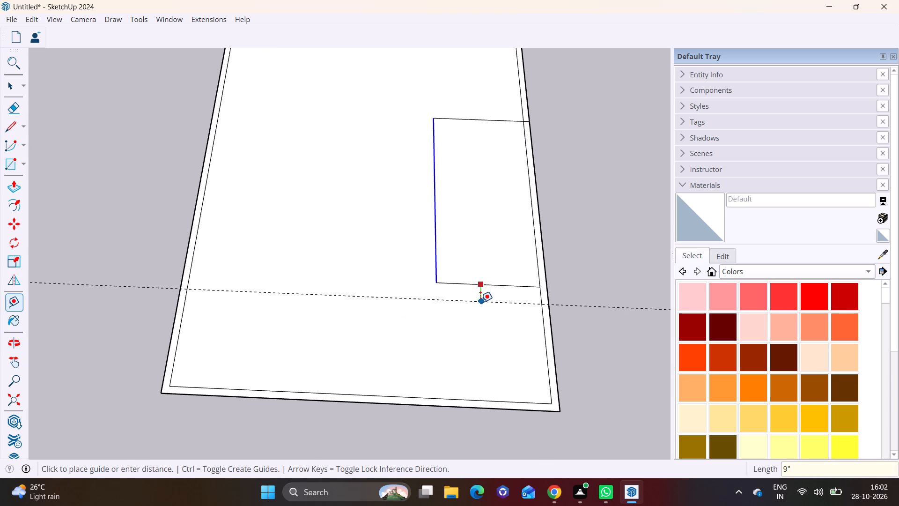
pyautogui.press('Return')
pyautogui.click(438, 247)
pyautogui.write('9"')
pyautogui.press('Return')
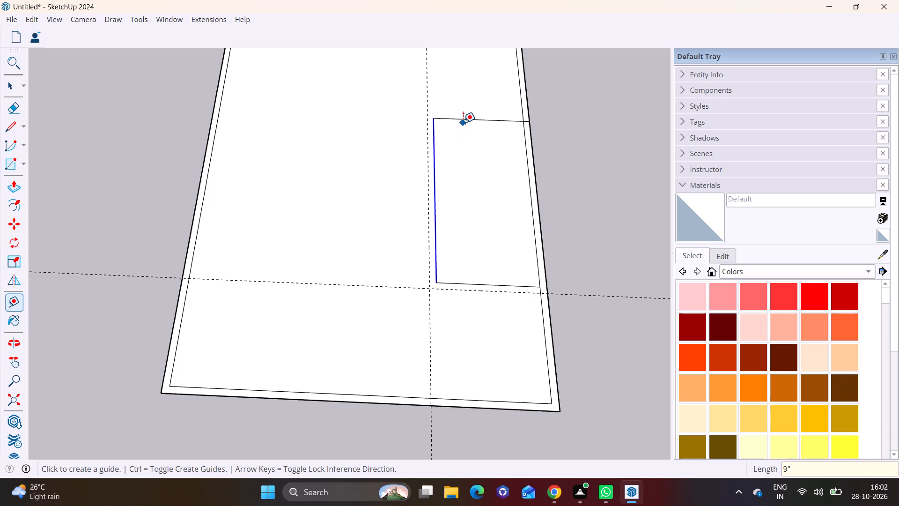
# Place a Tape Measure guide 9" outside the side room's far short edge.
pyautogui.click(464, 121)
pyautogui.write('9"')
pyautogui.press('Return')
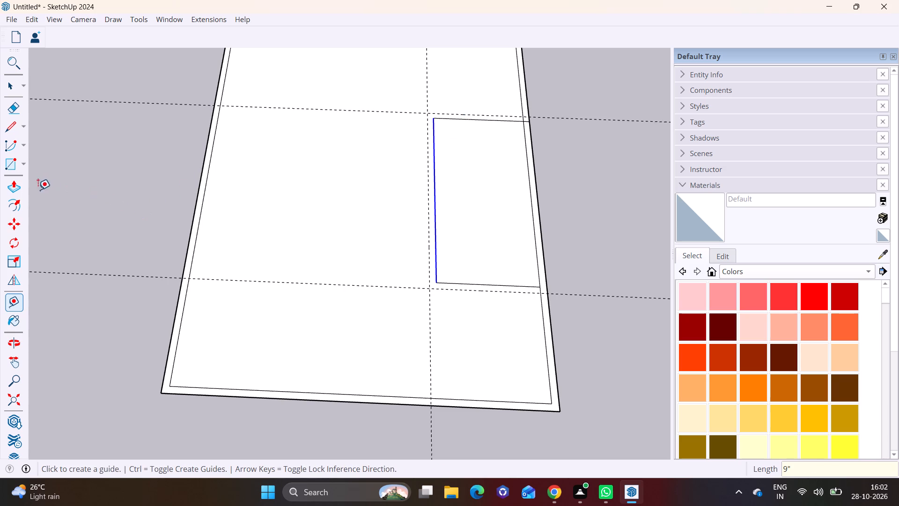
# Draw the side room's outer partition outline along the three guides, starting and ending on the base's outer wall edge.
pyautogui.click(12, 132)
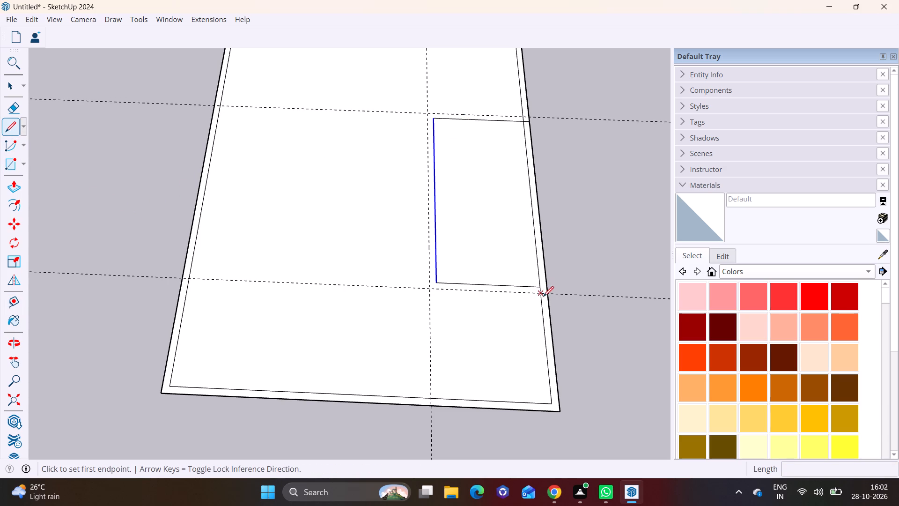
pyautogui.click(550, 296)
pyautogui.click(429, 292)
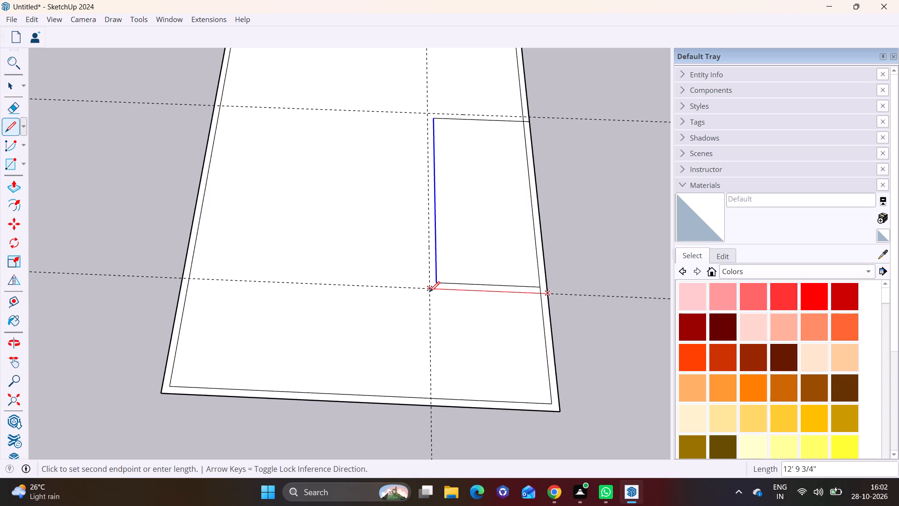
pyautogui.click(427, 114)
pyautogui.click(527, 114)
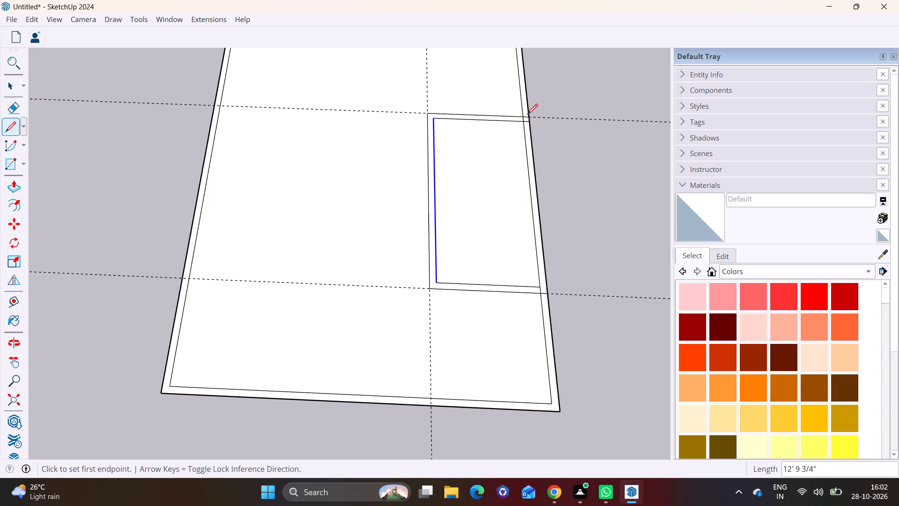
pyautogui.press('space')
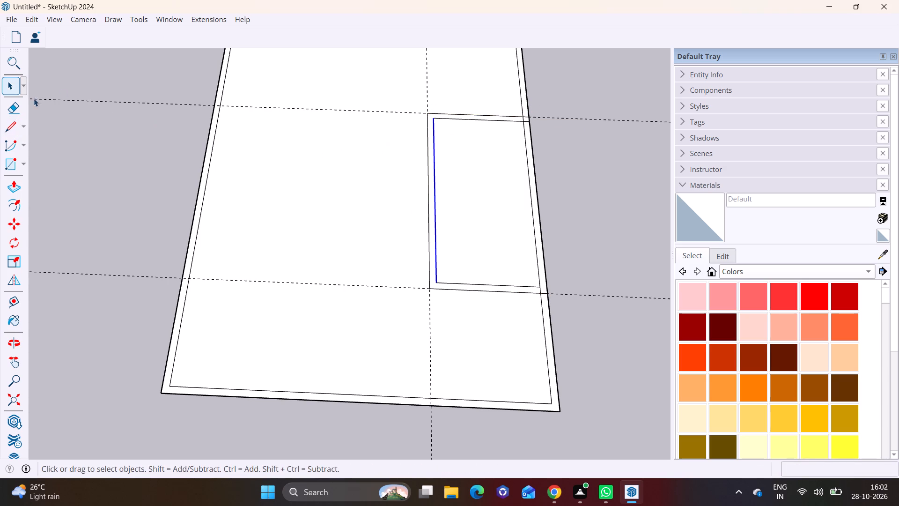
# Erase the three construction guides around the side room.
pyautogui.click(20, 101)
pyautogui.moveTo(378, 80); pyautogui.dragTo(458, 72)
pyautogui.moveTo(374, 77); pyautogui.dragTo(386, 130)
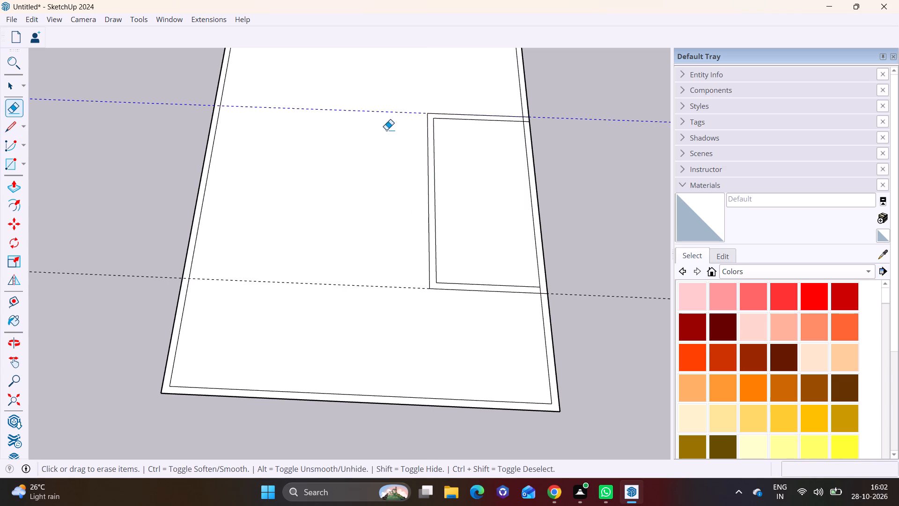
pyautogui.moveTo(386, 130); pyautogui.dragTo(386, 132)
pyautogui.moveTo(368, 245); pyautogui.dragTo(364, 318)
# Outline a second room from the partition's near outer corner: about 14' 11" along the red axis, about 12' 2" to the near wall's inner edge.
pyautogui.scroll(-1, 363, 318)
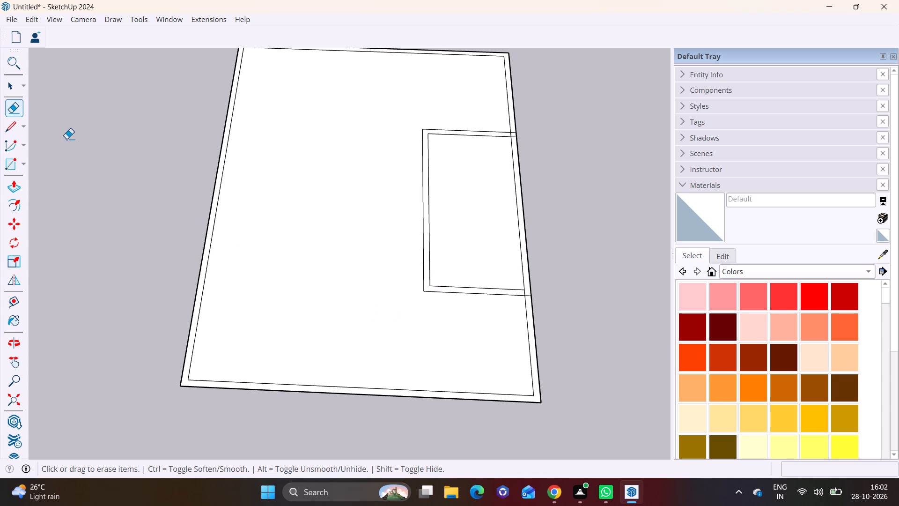
pyautogui.click(10, 120)
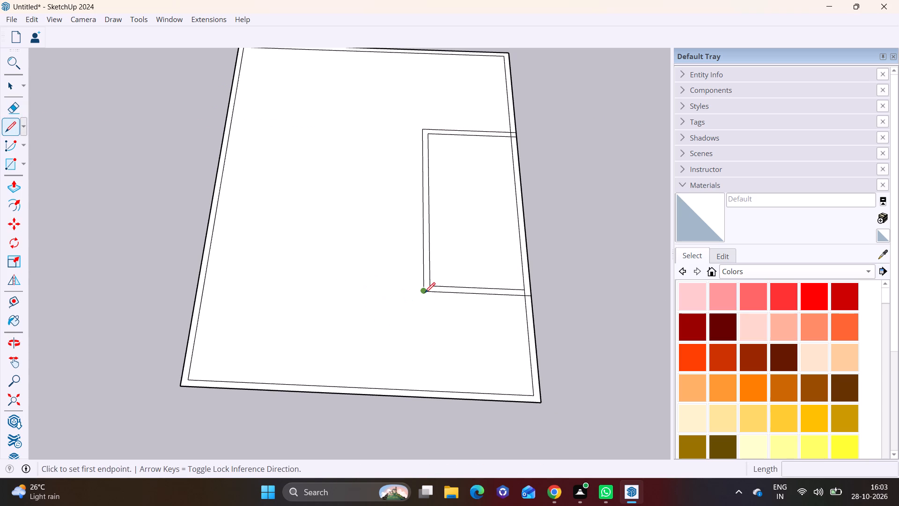
pyautogui.click(425, 293)
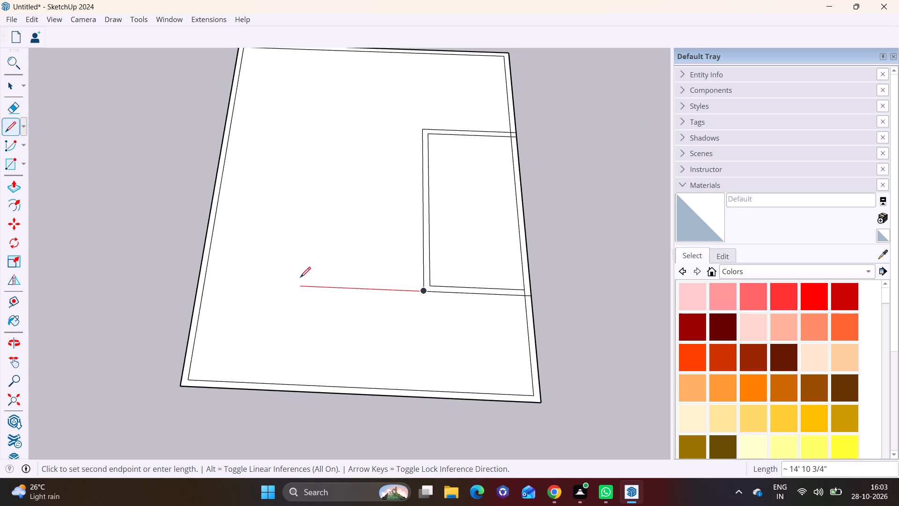
pyautogui.click(300, 277)
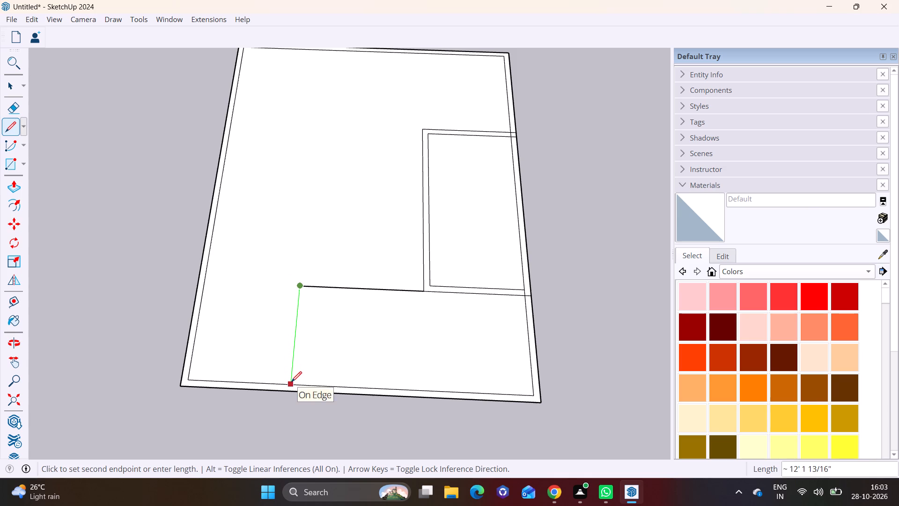
pyautogui.click(291, 382)
pyautogui.press('space')
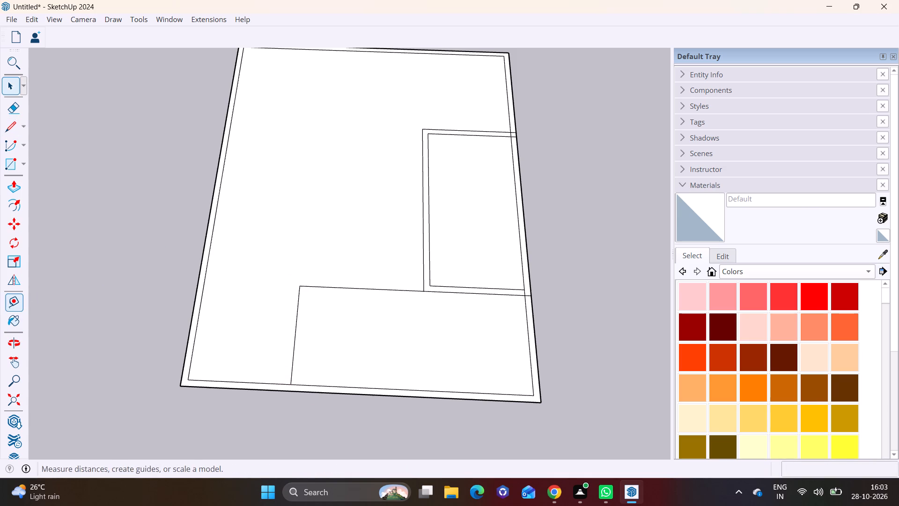
# Place Tape Measure guides 9" outside the second room's long edge and 9" outside its short edge.
pyautogui.click(14, 295)
pyautogui.click(331, 287)
pyautogui.write('9"')
pyautogui.press('Return')
pyautogui.click(297, 309)
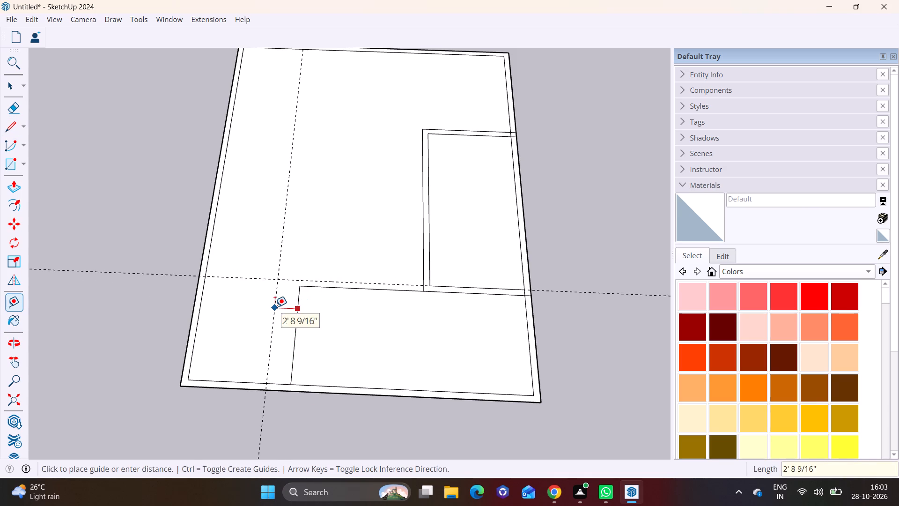
pyautogui.write('9"')
pyautogui.press('Return')
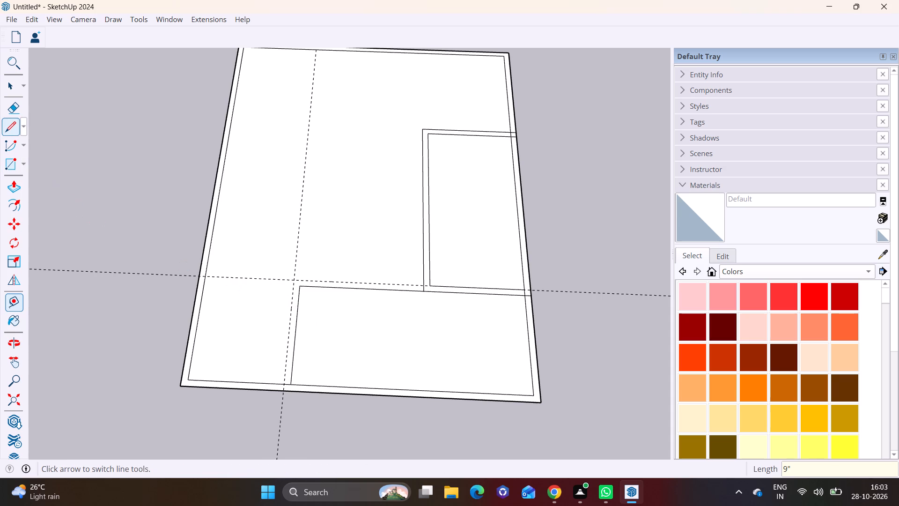
# Draw the second room's outer partition lines along the guides, from the side room's inner corner to the base's near outer edge.
pyautogui.click(6, 129)
pyautogui.click(431, 284)
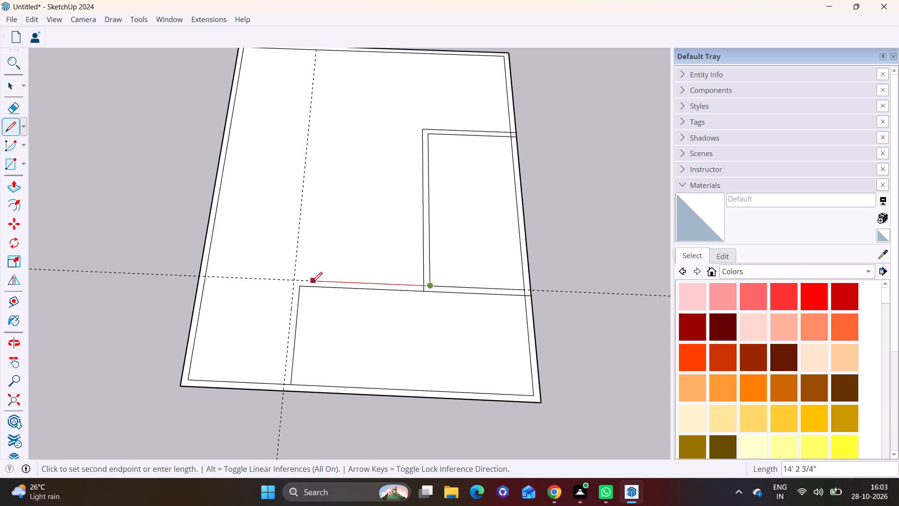
pyautogui.click(297, 279)
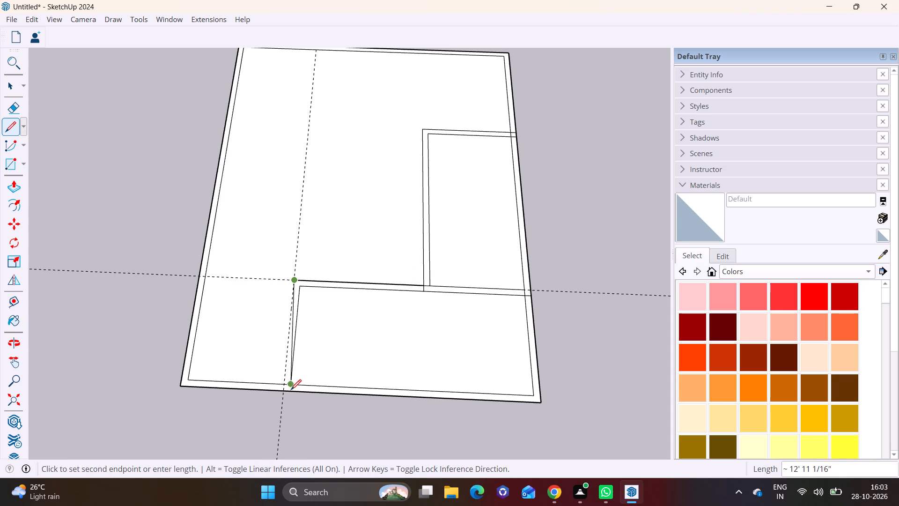
pyautogui.click(284, 393)
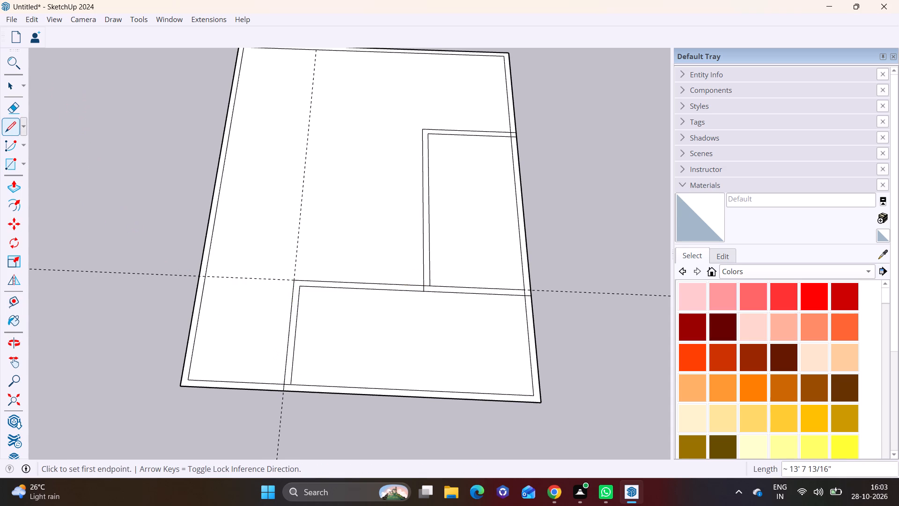
# Erase the two construction guides around the second room.
pyautogui.click(9, 109)
pyautogui.moveTo(277, 146); pyautogui.dragTo(327, 146)
pyautogui.moveTo(232, 268); pyautogui.dragTo(233, 294)
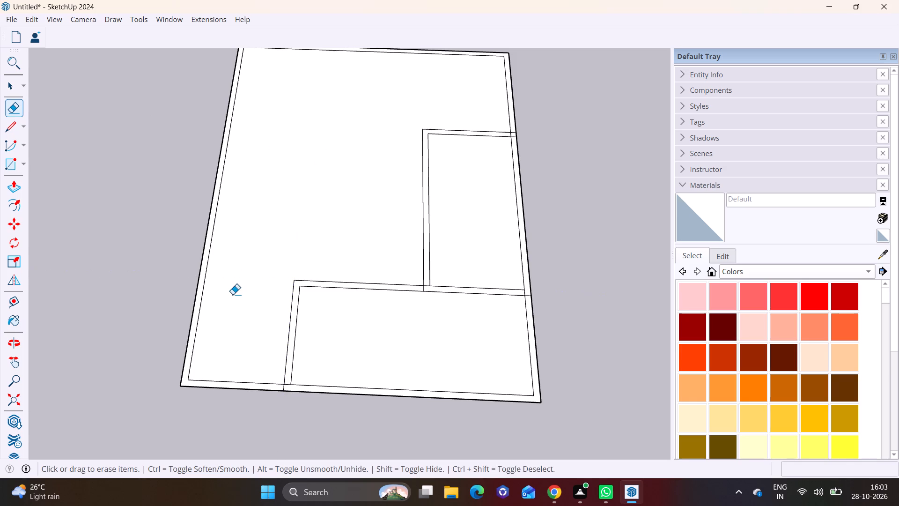
# Extend the second room's inner short partition line across the near outer wall to the base's outer edge.
pyautogui.scroll(-2, 233, 294)
pyautogui.scroll(3, 308, 339)
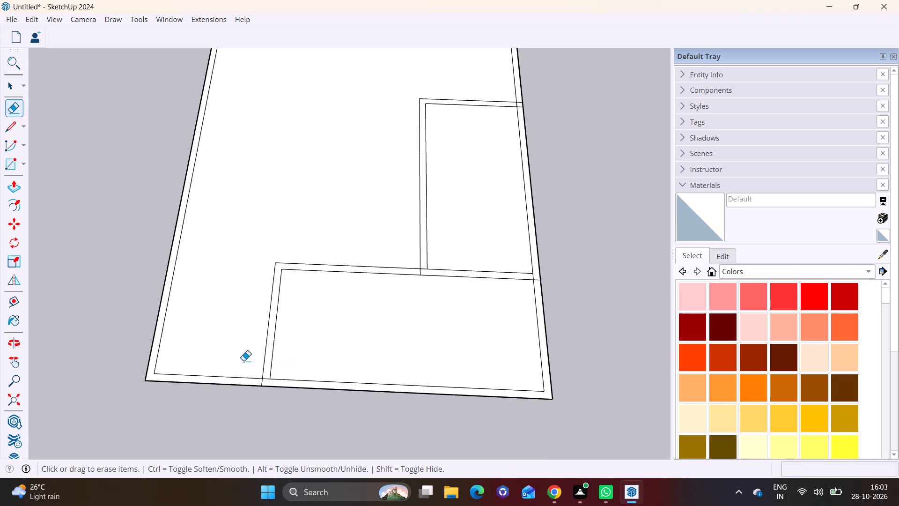
pyautogui.click(10, 130)
pyautogui.scroll(-1, 168, 211)
pyautogui.moveTo(288, 264); pyautogui.dragTo(293, 249, button='middle')
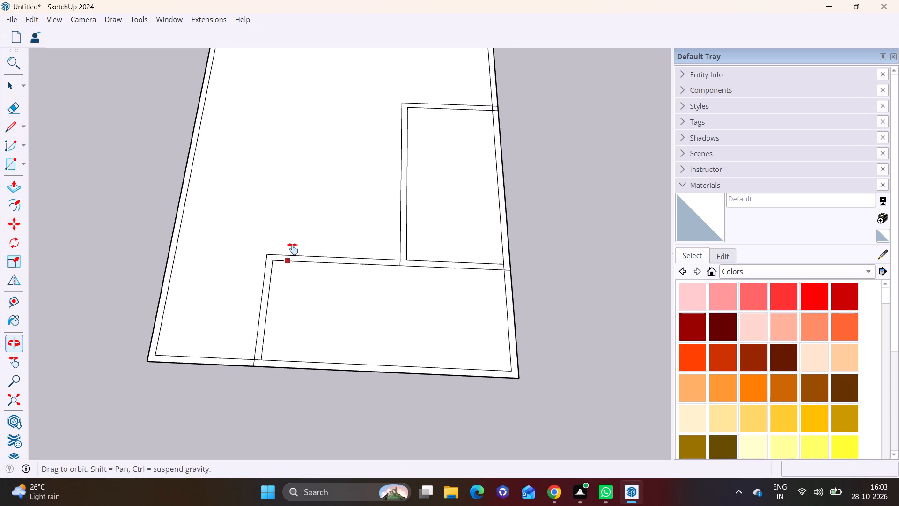
pyautogui.moveTo(293, 249); pyautogui.dragTo(297, 231, button='middle')
pyautogui.scroll(2, 384, 258)
pyautogui.scroll(-1, 388, 257)
pyautogui.keyDown('shift'); pyautogui.moveTo(393, 263); pyautogui.dragTo(419, 313, button='middle'); pyautogui.keyUp('shift')
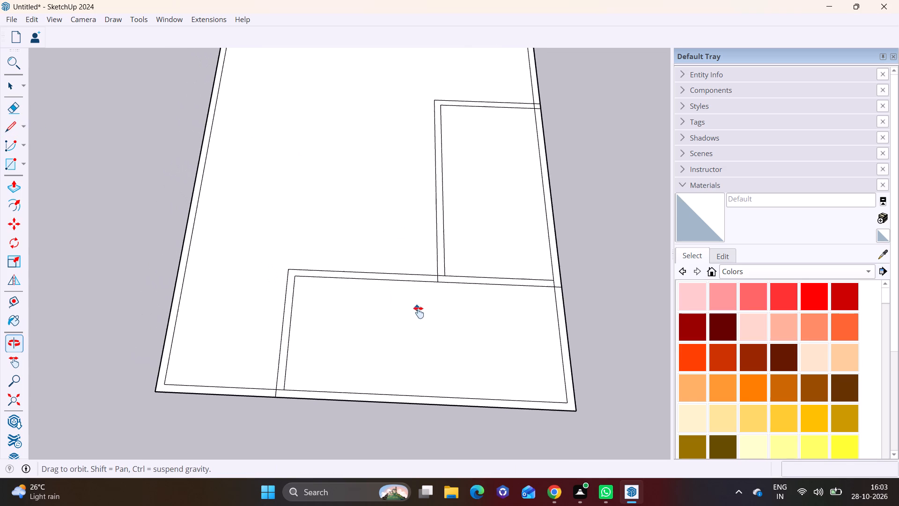
pyautogui.keyDown('shift'); pyautogui.moveTo(419, 313); pyautogui.dragTo(384, 348, button='middle'); pyautogui.keyUp('shift')
pyautogui.scroll(-1, 384, 348)
pyautogui.moveTo(383, 351); pyautogui.dragTo(392, 222, button='middle')
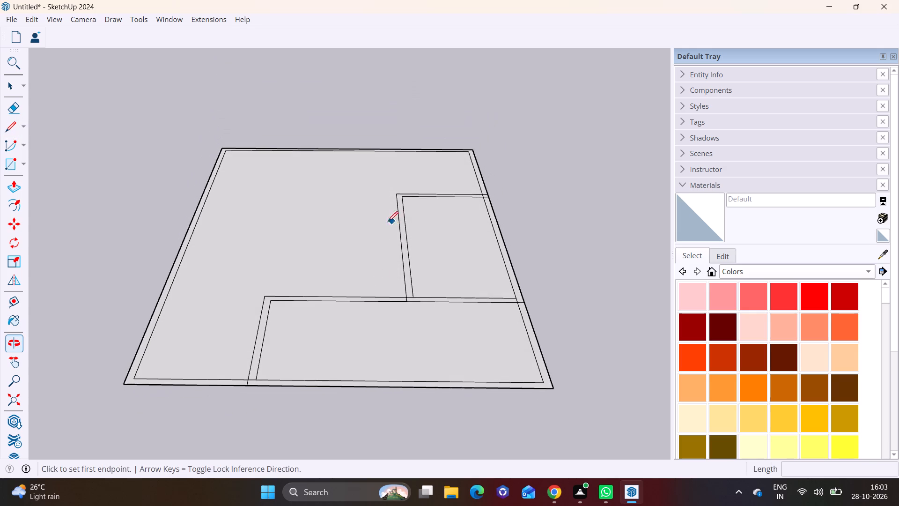
pyautogui.keyDown('shift'); pyautogui.moveTo(375, 323); pyautogui.dragTo(372, 274, button='middle'); pyautogui.keyUp('shift')
pyautogui.scroll(1, 359, 309)
pyautogui.moveTo(359, 309); pyautogui.dragTo(347, 370, button='middle')
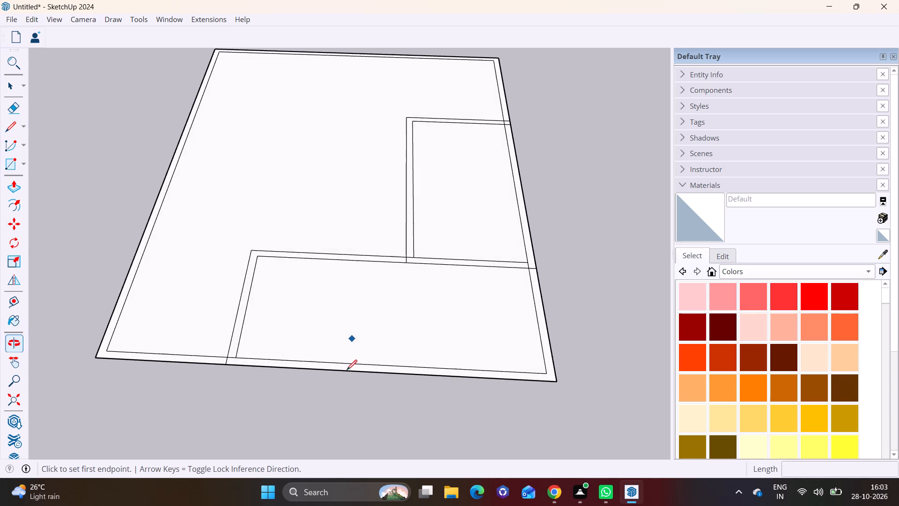
pyautogui.scroll(5, 242, 343)
pyautogui.keyDown('shift'); pyautogui.moveTo(265, 350); pyautogui.dragTo(302, 282, button='middle'); pyautogui.keyUp('shift')
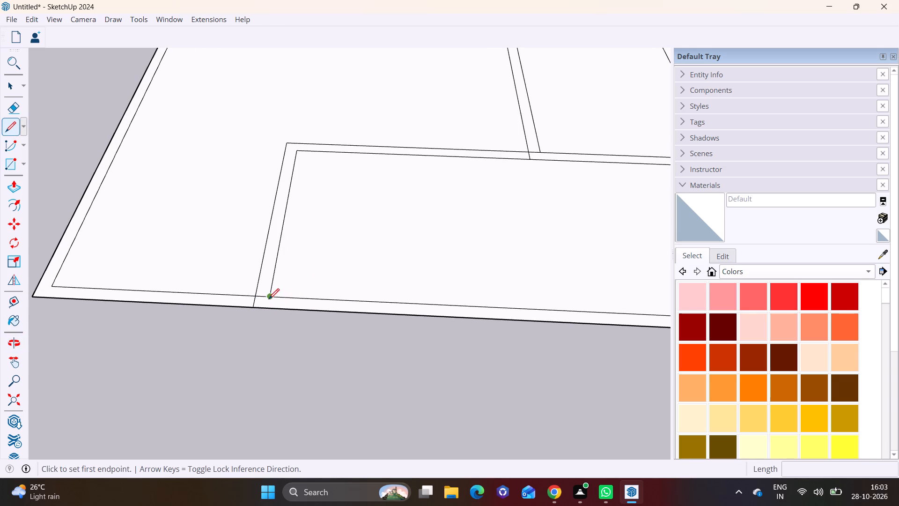
pyautogui.click(269, 298)
pyautogui.click(265, 307)
# Extend the side room's near inner edge line across the outer wall to the base's outer edge.
pyautogui.scroll(-7, 339, 277)
pyautogui.keyDown('shift'); pyautogui.moveTo(471, 232); pyautogui.dragTo(406, 300, button='middle'); pyautogui.keyUp('shift')
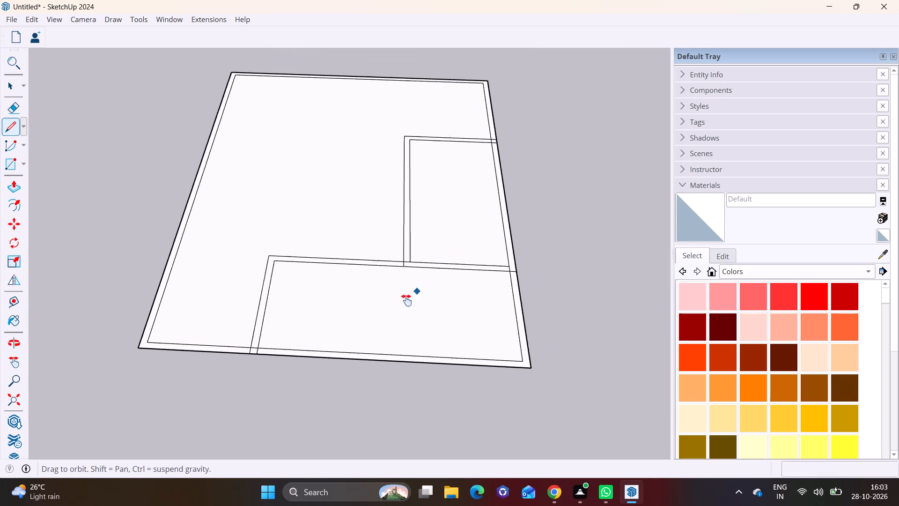
pyautogui.keyDown('shift'); pyautogui.moveTo(406, 300); pyautogui.dragTo(372, 328, button='middle'); pyautogui.keyUp('shift')
pyautogui.scroll(8, 494, 283)
pyautogui.click(435, 323)
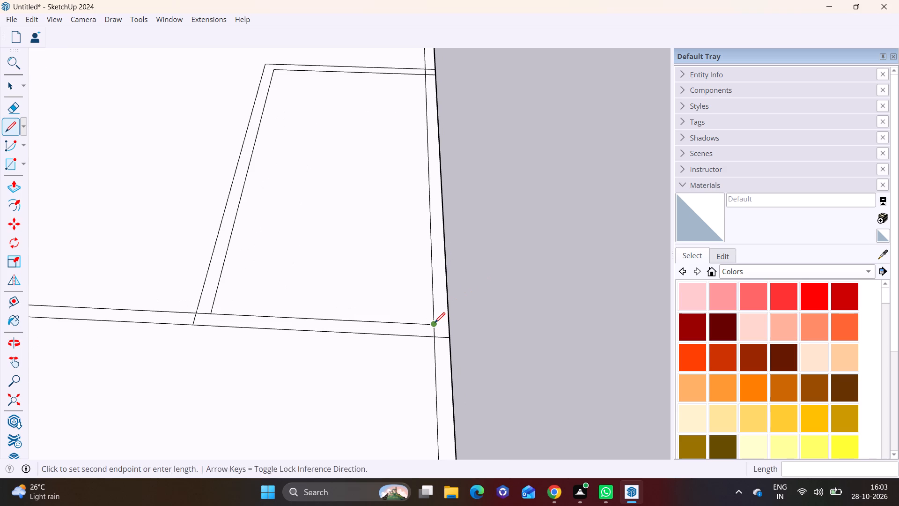
pyautogui.click(447, 320)
# Erase the wall line between the second room's short partition lines and the outer partition line's stub inside the near outer wall.
pyautogui.scroll(-3, 427, 230)
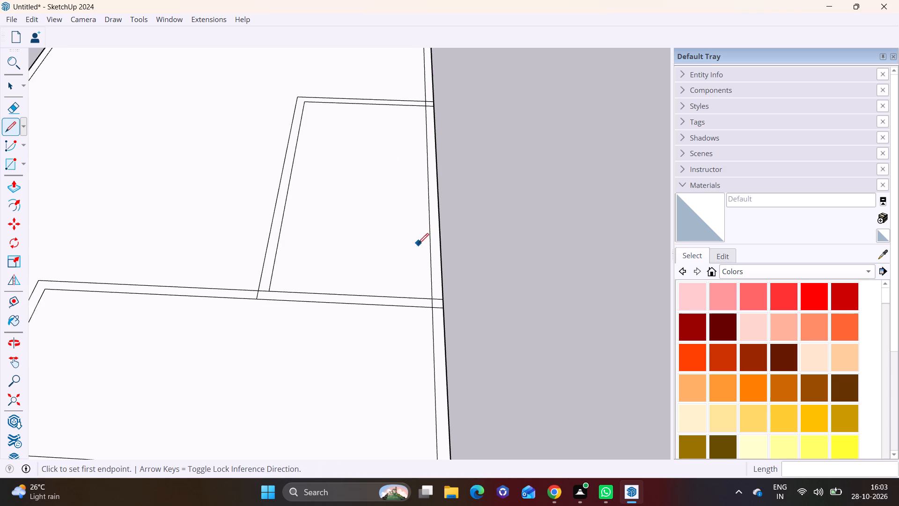
pyautogui.keyDown('shift'); pyautogui.moveTo(414, 247); pyautogui.dragTo(467, 216, button='middle'); pyautogui.keyUp('shift')
pyautogui.click(19, 103)
pyautogui.keyDown('shift'); pyautogui.moveTo(188, 245); pyautogui.dragTo(396, 186, button='middle'); pyautogui.keyUp('shift')
pyautogui.scroll(6, 295, 314)
pyautogui.moveTo(261, 358); pyautogui.dragTo(263, 353)
pyautogui.moveTo(268, 343); pyautogui.dragTo(272, 350)
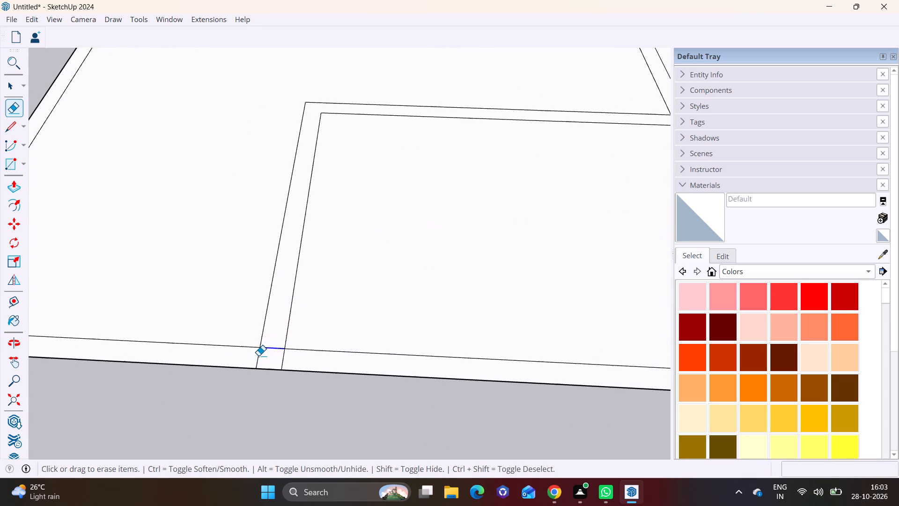
pyautogui.moveTo(244, 358); pyautogui.dragTo(260, 361)
# Erase the overlapping line segments where the side room's long partition meets the second room's long partition.
pyautogui.scroll(-7, 311, 319)
pyautogui.keyDown('shift'); pyautogui.moveTo(425, 270); pyautogui.dragTo(250, 384, button='middle'); pyautogui.keyUp('shift')
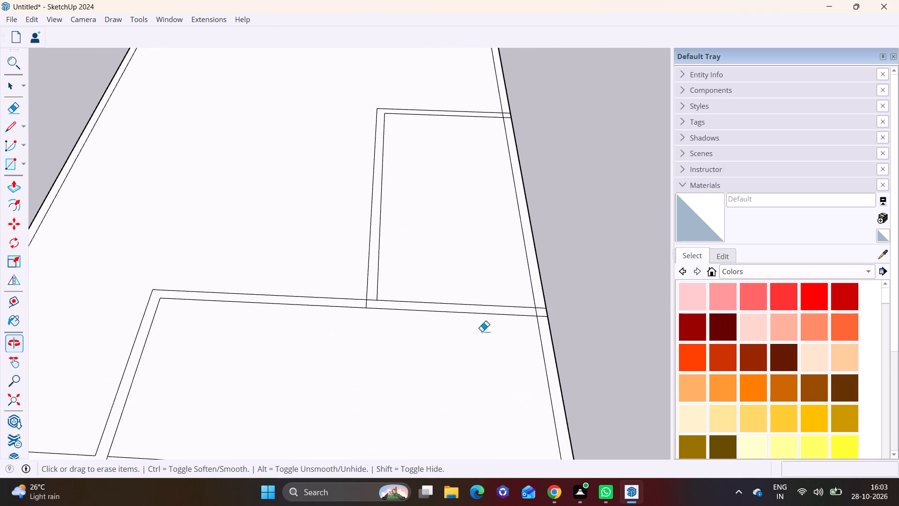
pyautogui.scroll(3, 559, 318)
pyautogui.scroll(2, 521, 313)
pyautogui.moveTo(265, 283); pyautogui.dragTo(260, 291)
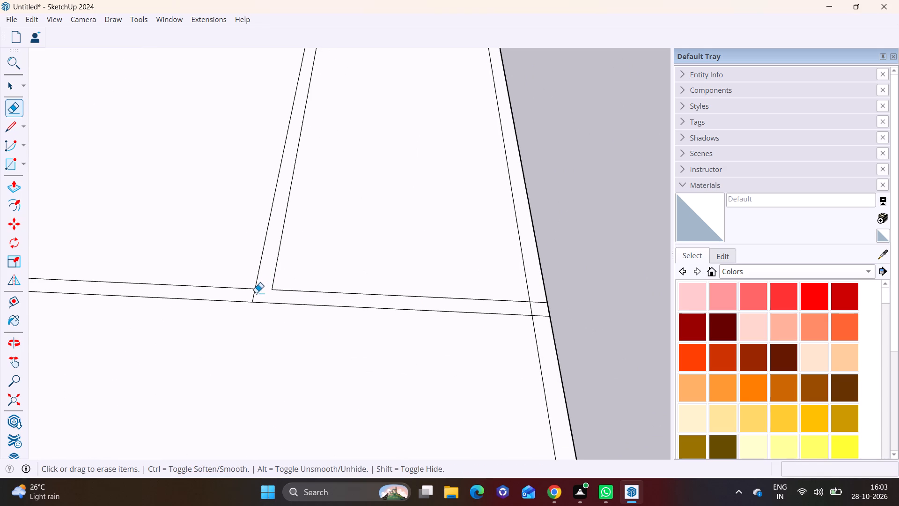
pyautogui.moveTo(246, 295); pyautogui.dragTo(273, 295)
# Erase the inner wall segment and the second room's line stub where the partition between the two rooms meets the outer wall.
pyautogui.scroll(-6, 300, 305)
pyautogui.scroll(10, 443, 327)
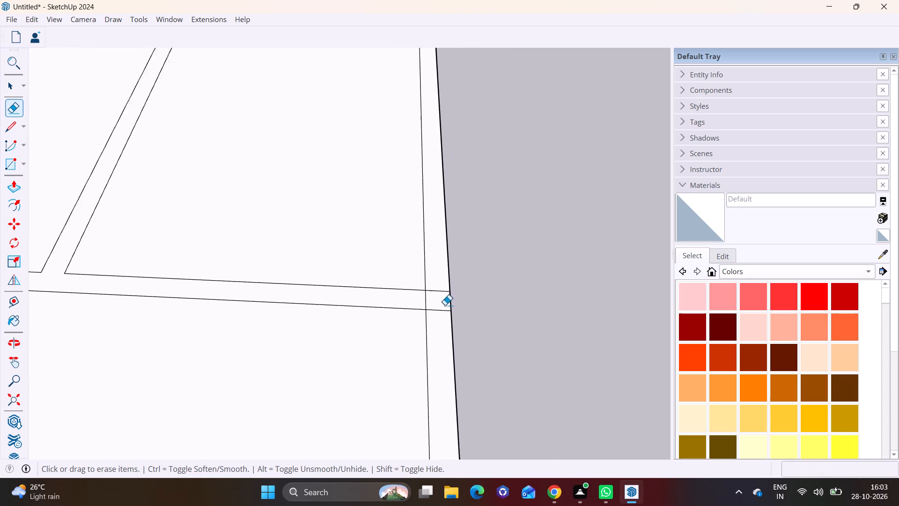
pyautogui.scroll(2, 445, 305)
pyautogui.moveTo(429, 304); pyautogui.dragTo(428, 342)
pyautogui.moveTo(389, 297); pyautogui.dragTo(443, 297)
pyautogui.scroll(-3, 437, 298)
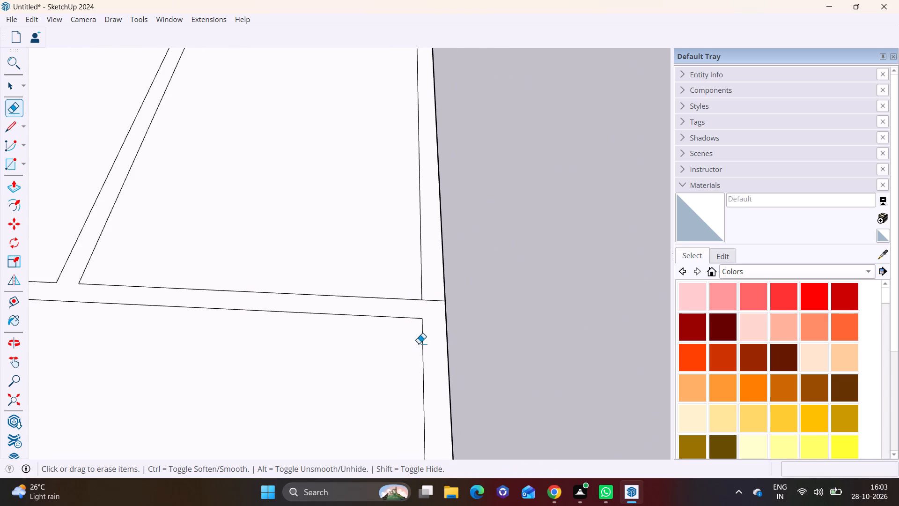
# Erase the inner wall segment and the outer partition line's stub where the side room's far partition meets the outer wall.
pyautogui.scroll(-6, 419, 343)
pyautogui.keyDown('shift'); pyautogui.moveTo(387, 259); pyautogui.dragTo(362, 379, button='middle'); pyautogui.keyUp('shift')
pyautogui.scroll(14, 420, 112)
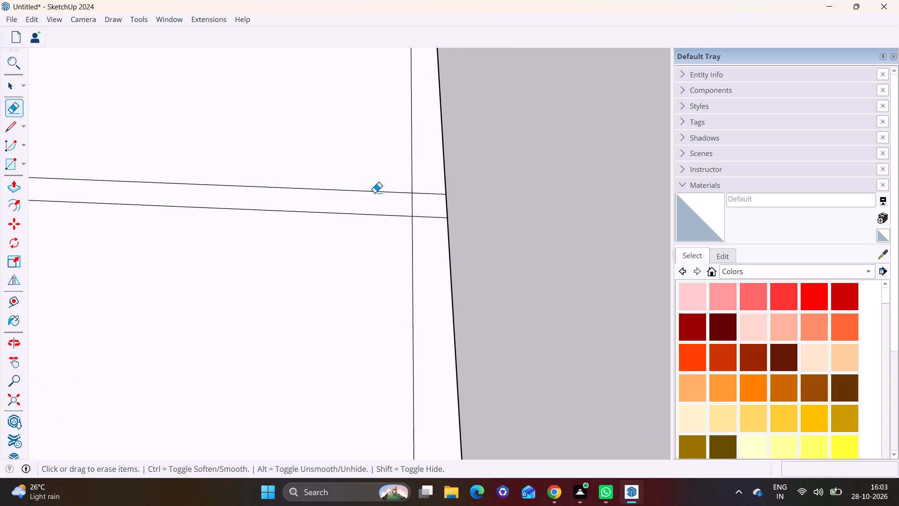
pyautogui.scroll(2, 375, 193)
pyautogui.moveTo(416, 207); pyautogui.dragTo(430, 208)
pyautogui.moveTo(438, 179); pyautogui.dragTo(438, 223)
# Raise the connected outer wall and partition outline 10' with Push/Pull.
pyautogui.scroll(-10, 439, 223)
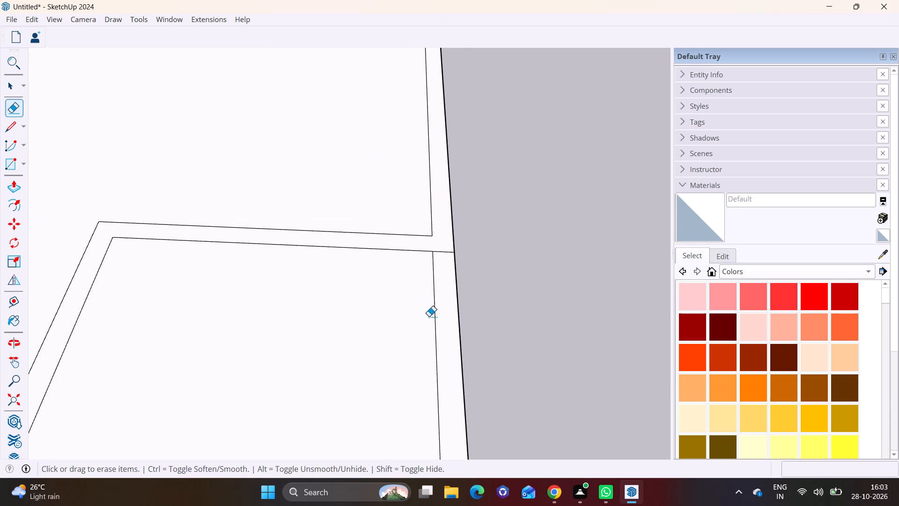
pyautogui.scroll(-12, 429, 316)
pyautogui.keyDown('shift'); pyautogui.moveTo(413, 369); pyautogui.dragTo(490, 213, button='middle'); pyautogui.keyUp('shift')
pyautogui.scroll(-6, 482, 237)
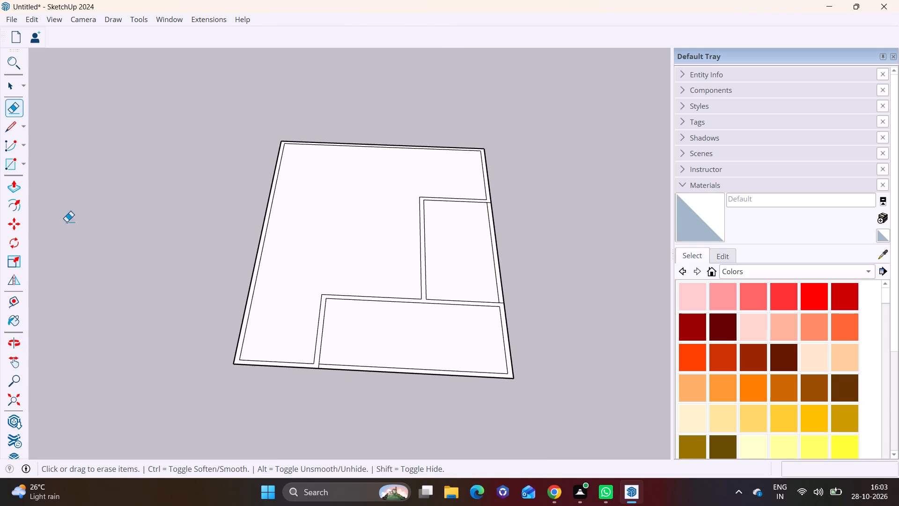
pyautogui.click(10, 187)
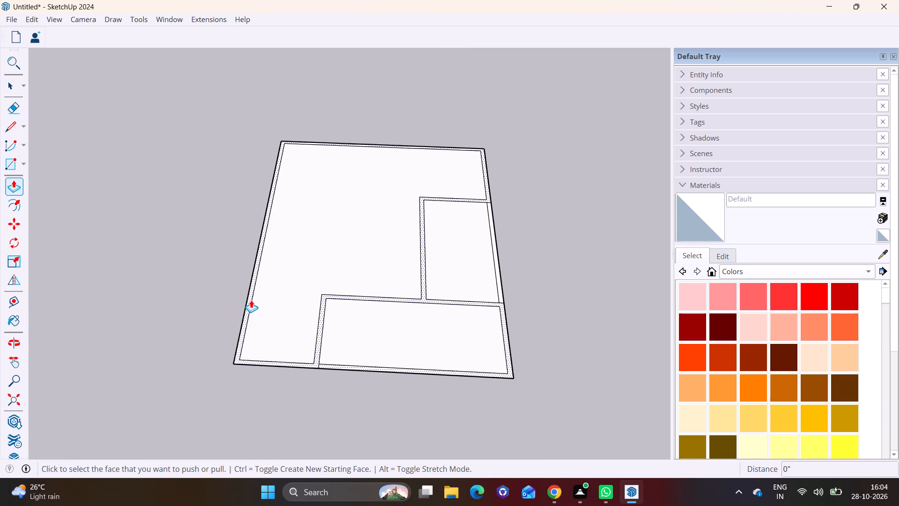
pyautogui.click(251, 300)
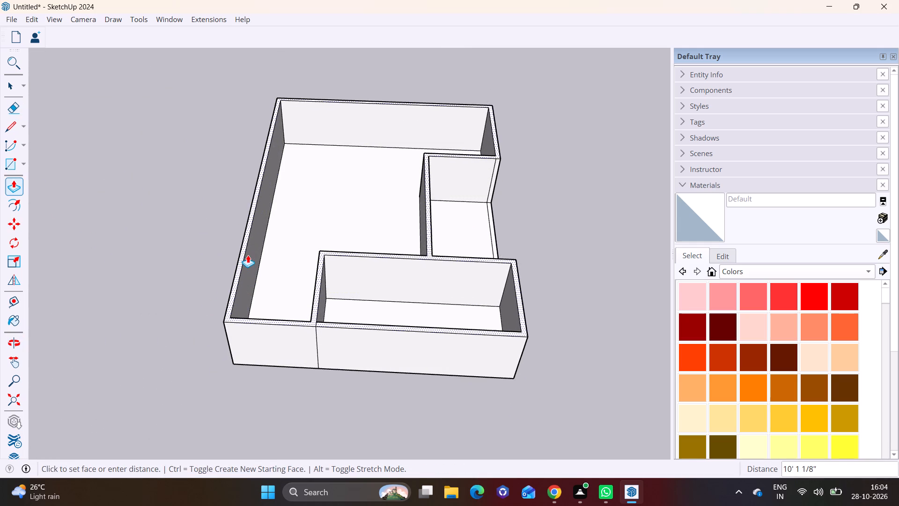
pyautogui.press('9')
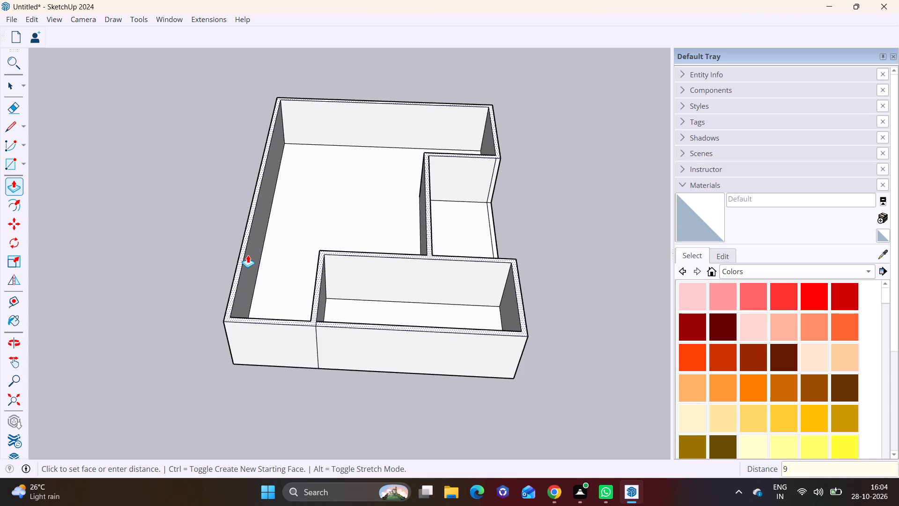
pyautogui.press('BackSpace')
pyautogui.write("10'")
pyautogui.press('Return')
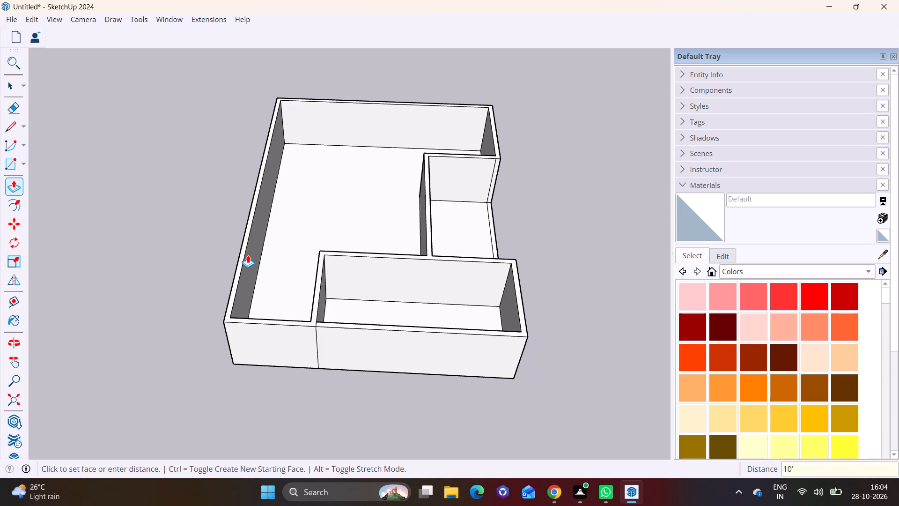
pyautogui.press('space')
# Delete the vertical seam line on the outer wall face where the room partition meets it.
pyautogui.moveTo(402, 349); pyautogui.dragTo(426, 221, button='middle')
pyautogui.moveTo(402, 275); pyautogui.dragTo(401, 258, button='middle')
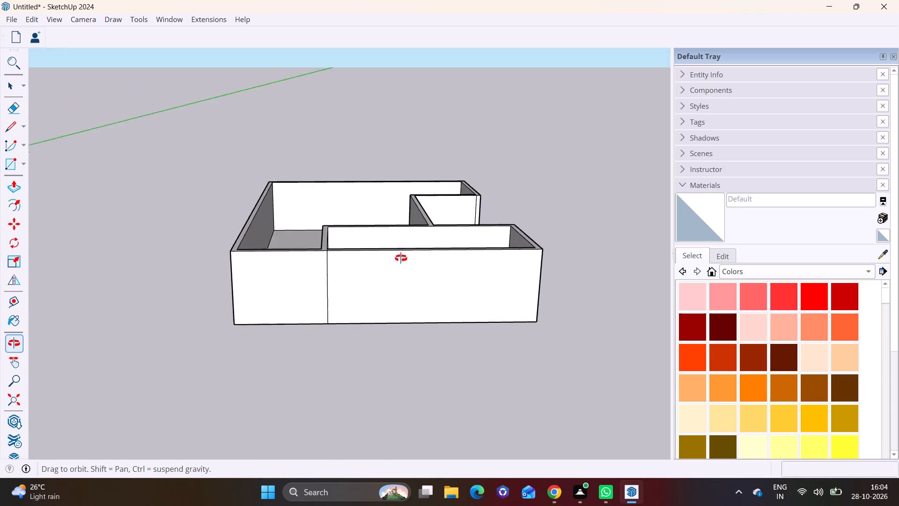
pyautogui.moveTo(401, 258); pyautogui.dragTo(366, 288, button='middle')
pyautogui.scroll(3, 292, 295)
pyautogui.click(317, 284)
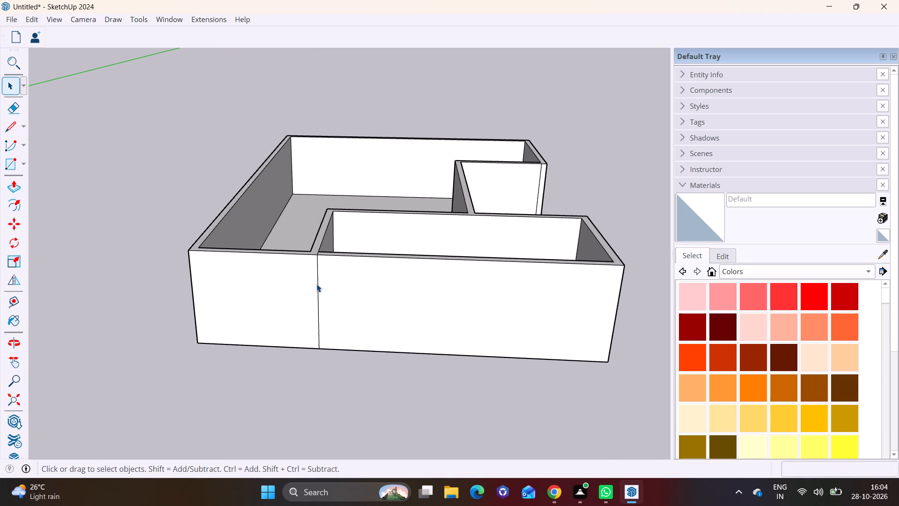
pyautogui.press('Delete')
# Draw a vertical rotated rectangle from corner to corner along the building's long bottom edge, about 52' 3" long and 1' deep.
pyautogui.scroll(-4, 325, 299)
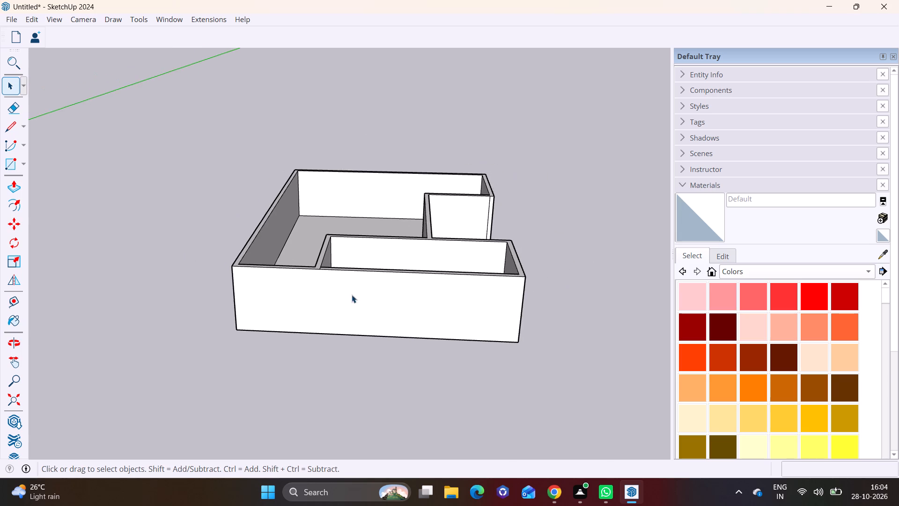
pyautogui.moveTo(361, 289); pyautogui.dragTo(617, 240, button='middle')
pyautogui.scroll(-1, 617, 240)
pyautogui.moveTo(346, 260); pyautogui.dragTo(603, 273, button='middle')
pyautogui.moveTo(236, 290); pyautogui.dragTo(529, 286, button='middle')
pyautogui.moveTo(61, 227); pyautogui.dragTo(184, 264, button='middle')
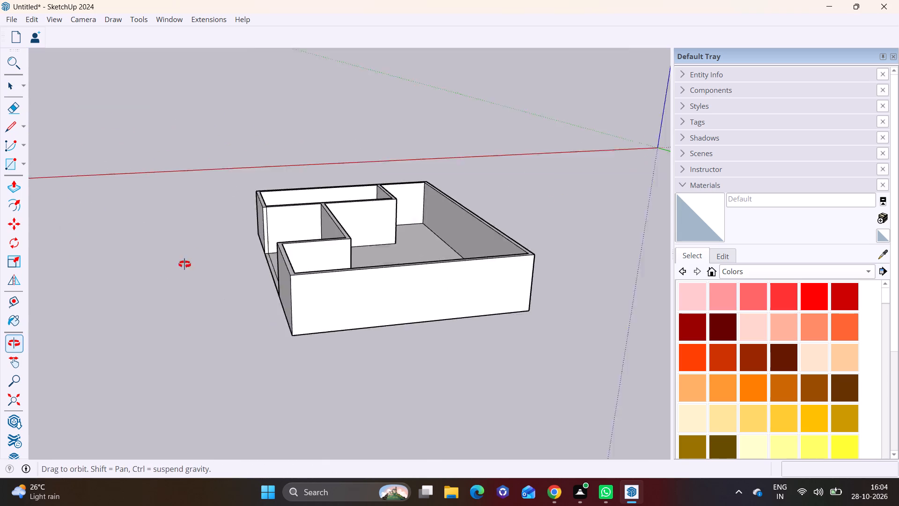
pyautogui.moveTo(184, 264); pyautogui.dragTo(423, 281, button='middle')
pyautogui.scroll(6, 332, 297)
pyautogui.moveTo(308, 320); pyautogui.dragTo(452, 62, button='middle')
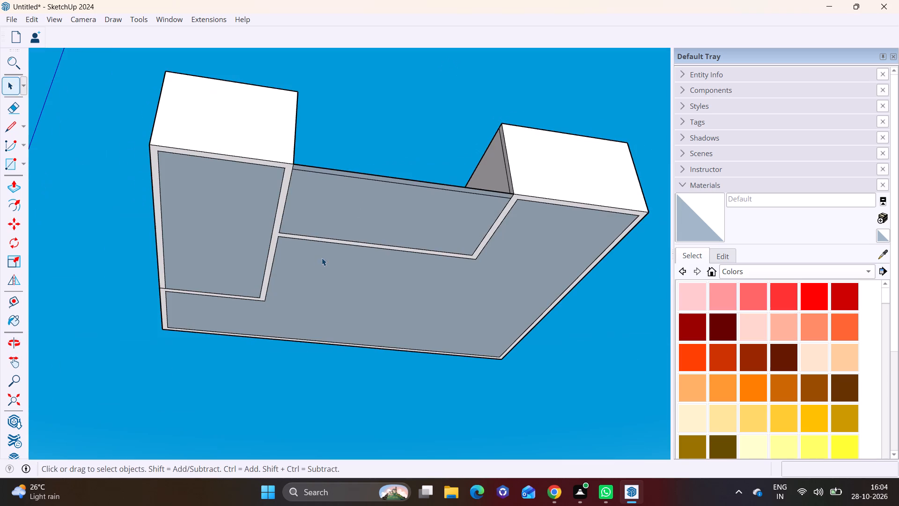
pyautogui.moveTo(306, 260); pyautogui.dragTo(237, 188, button='middle')
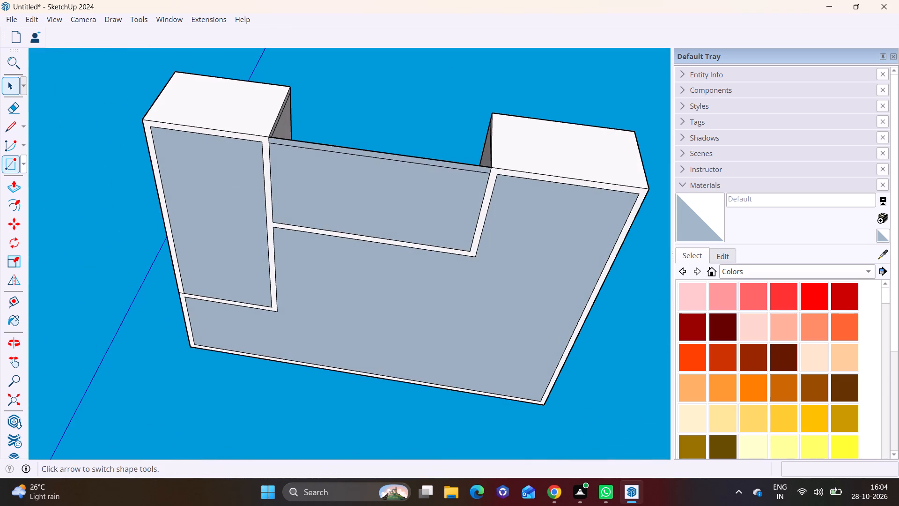
pyautogui.click(23, 159)
pyautogui.click(36, 197)
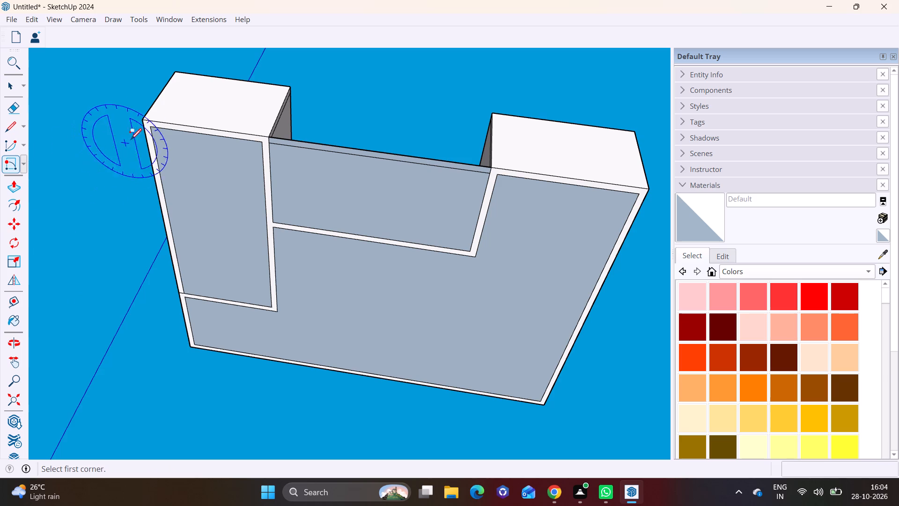
pyautogui.click(143, 119)
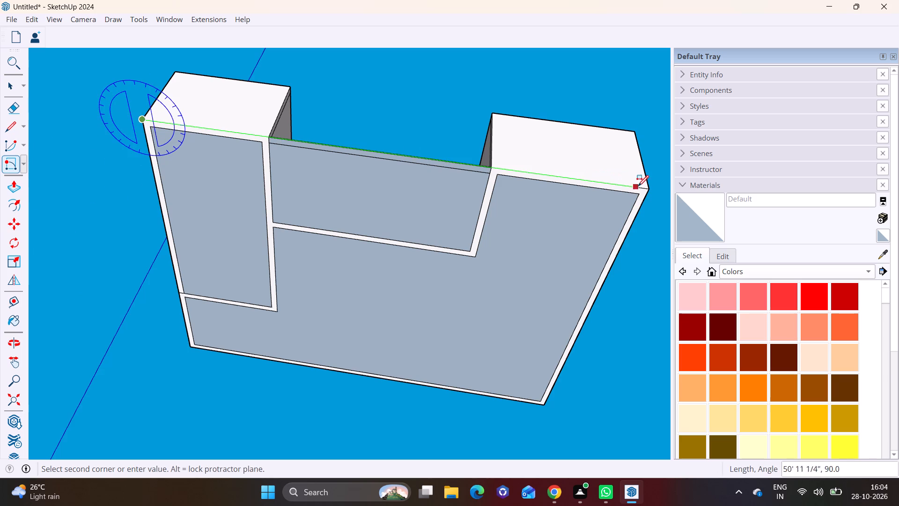
pyautogui.click(648, 186)
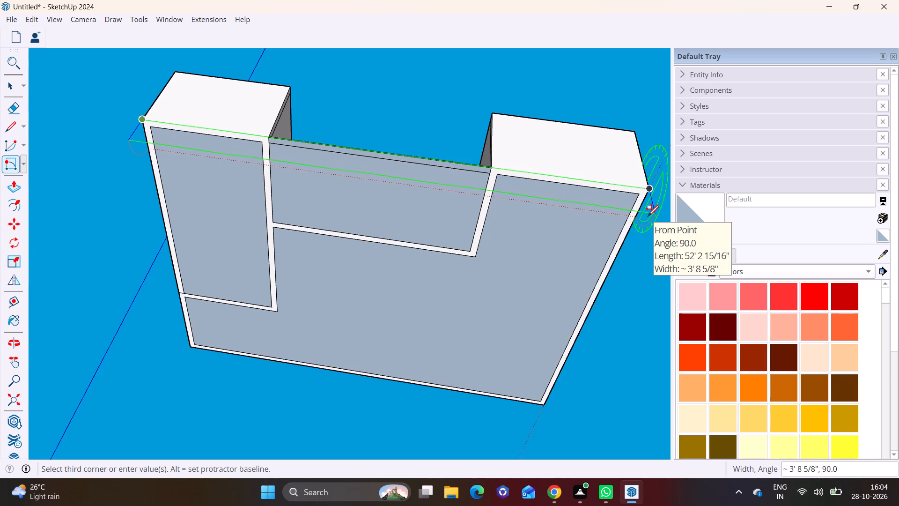
pyautogui.write("1'")
pyautogui.press('Return')
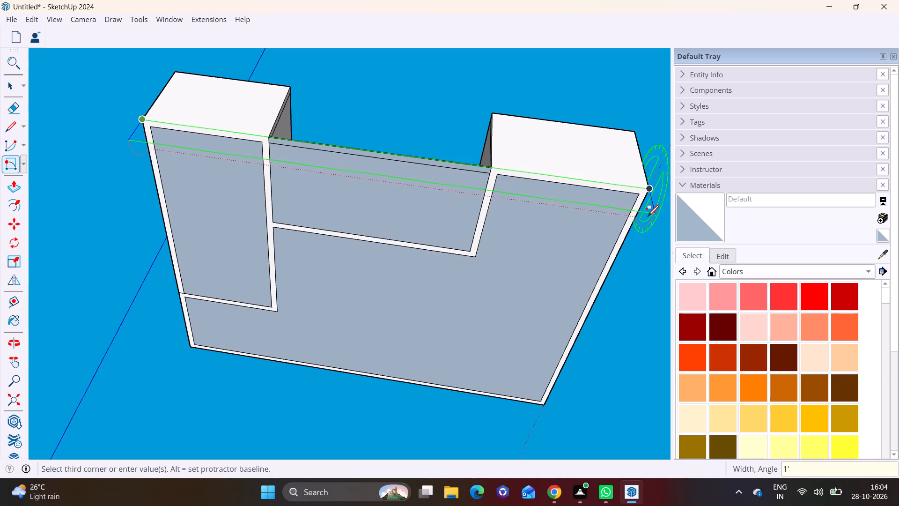
# Make a group from the 1' deep rectangle face and its edges below the long outer wall.
pyautogui.moveTo(406, 150); pyautogui.dragTo(568, 268, button='middle')
pyautogui.moveTo(339, 203); pyautogui.dragTo(637, 311, button='middle')
pyautogui.scroll(1, 384, 230)
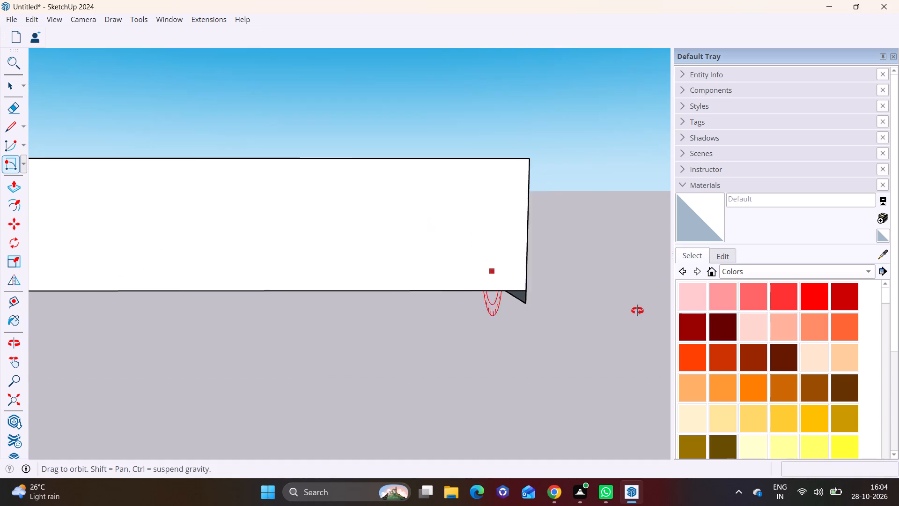
pyautogui.moveTo(637, 311); pyautogui.dragTo(638, 310, button='middle')
pyautogui.moveTo(477, 265); pyautogui.dragTo(530, 252, button='middle')
pyautogui.scroll(7, 545, 267)
pyautogui.press('space')
pyautogui.moveTo(522, 283); pyautogui.dragTo(541, 226, button='middle')
pyautogui.scroll(3, 544, 261)
pyautogui.doubleClick(544, 262)
pyautogui.rightClick(544, 262)
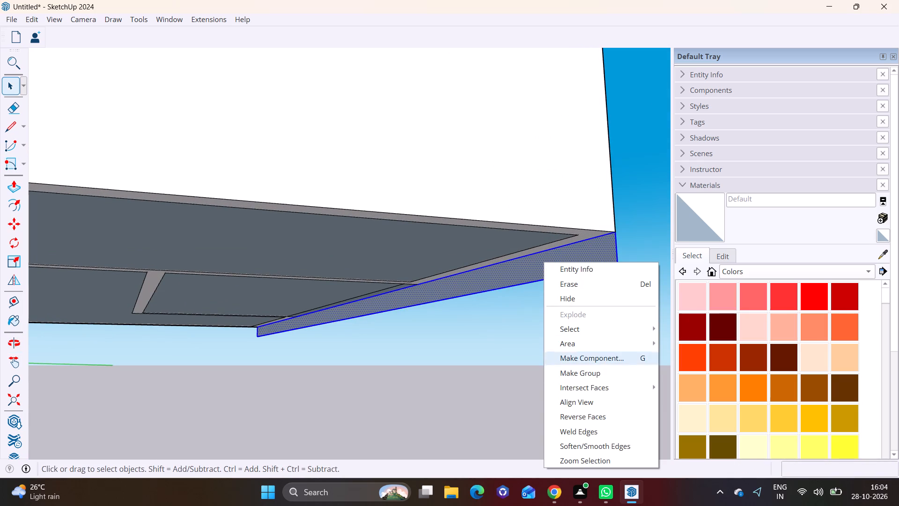
pyautogui.click(572, 373)
# Inside the strip's group, Push/Pull its face 40' under the building to the opposite wall, forming the base slab, and close the group.
pyautogui.tripleClick(560, 271)
pyautogui.click(560, 269)
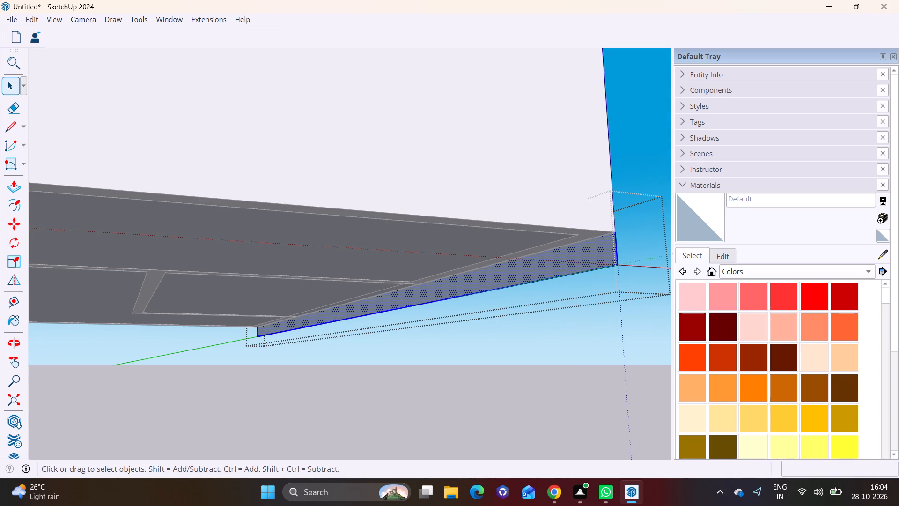
pyautogui.click(15, 184)
pyautogui.click(520, 275)
pyautogui.scroll(-3, 337, 246)
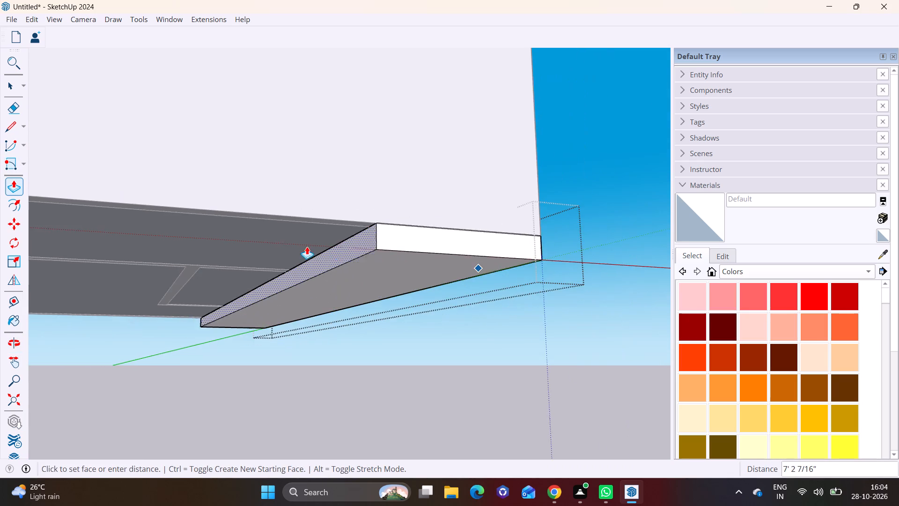
pyautogui.scroll(-4, 307, 246)
pyautogui.moveTo(158, 209); pyautogui.dragTo(478, 261, button='middle')
pyautogui.keyDown('shift'); pyautogui.moveTo(184, 213); pyautogui.dragTo(414, 289, button='middle'); pyautogui.keyUp('shift')
pyautogui.keyDown('shift'); pyautogui.scroll(-1, 414, 289); pyautogui.keyUp('shift')
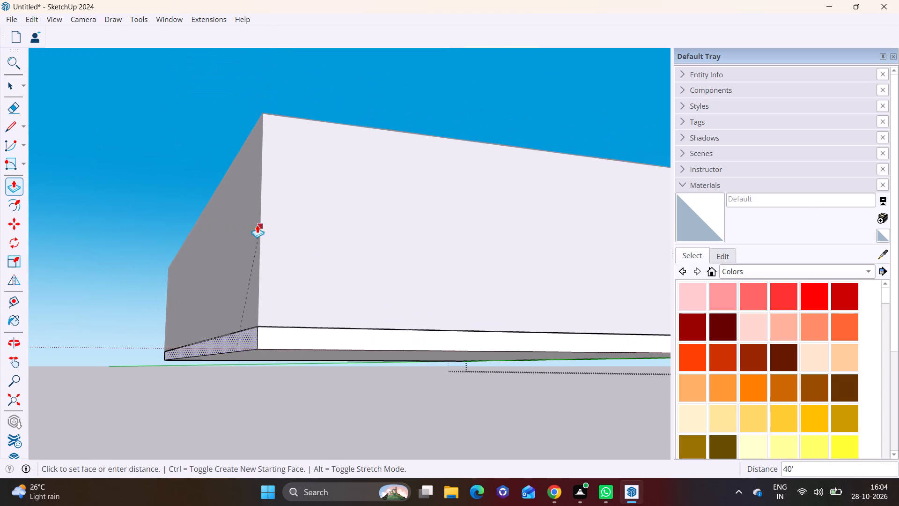
pyautogui.click(261, 217)
pyautogui.press('space')
pyautogui.moveTo(125, 368); pyautogui.dragTo(113, 360)
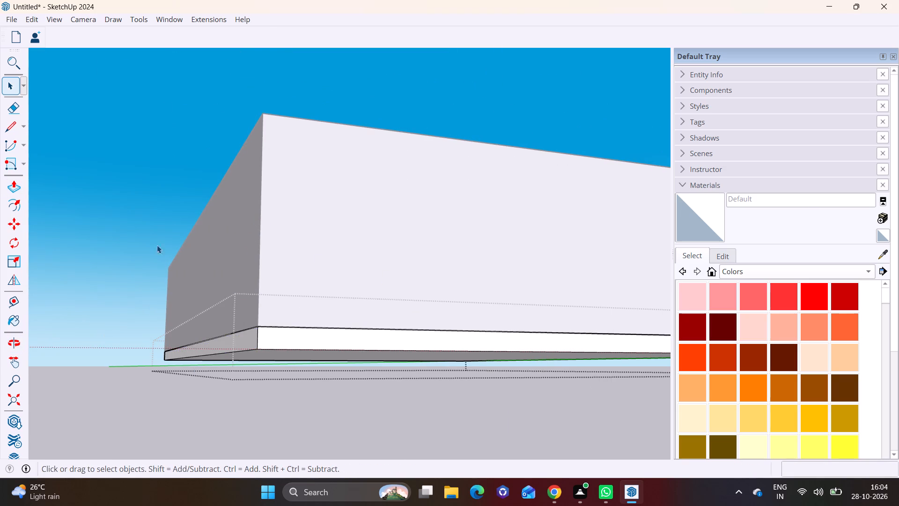
pyautogui.moveTo(182, 244); pyautogui.dragTo(363, 368, button='middle')
pyautogui.scroll(-2, 371, 336)
pyautogui.click(521, 190)
# Select the walls, floor and base slab and copy them 11' straight up from the slab's bottom corner as a second storey.
pyautogui.moveTo(519, 264); pyautogui.dragTo(413, 309, button='middle')
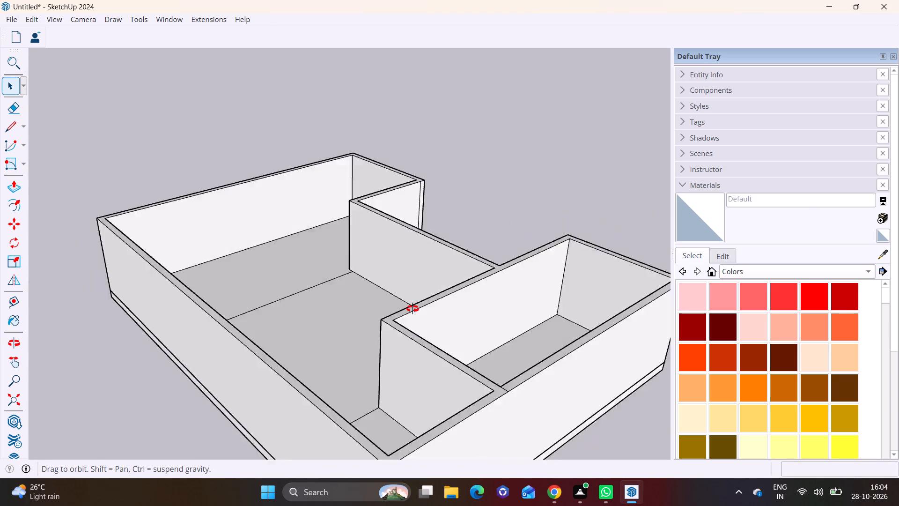
pyautogui.moveTo(413, 309); pyautogui.dragTo(0, 315, button='middle')
pyautogui.moveTo(435, 319); pyautogui.dragTo(367, 337, button='middle')
pyautogui.scroll(-8, 317, 277)
pyautogui.moveTo(506, 352); pyautogui.dragTo(438, 391, button='middle')
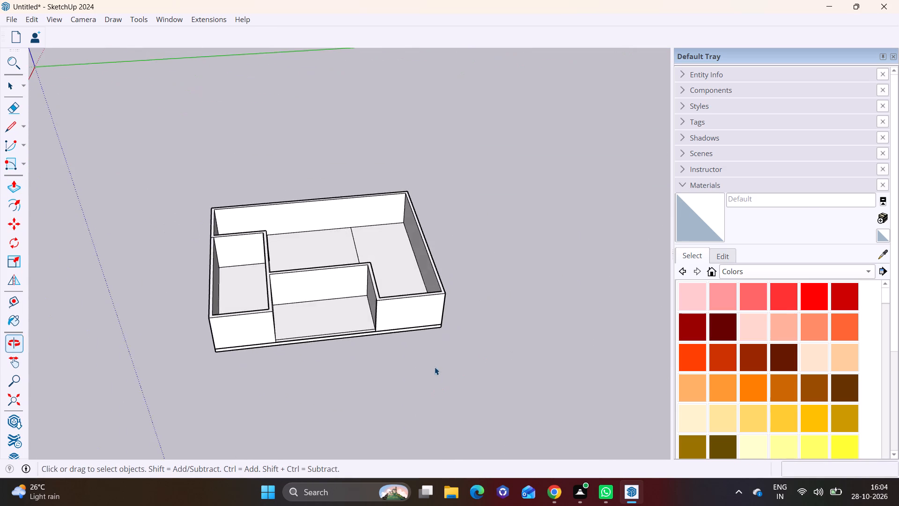
pyautogui.scroll(-3, 406, 349)
pyautogui.moveTo(408, 348); pyautogui.dragTo(395, 351, button='middle')
pyautogui.scroll(-1, 395, 351)
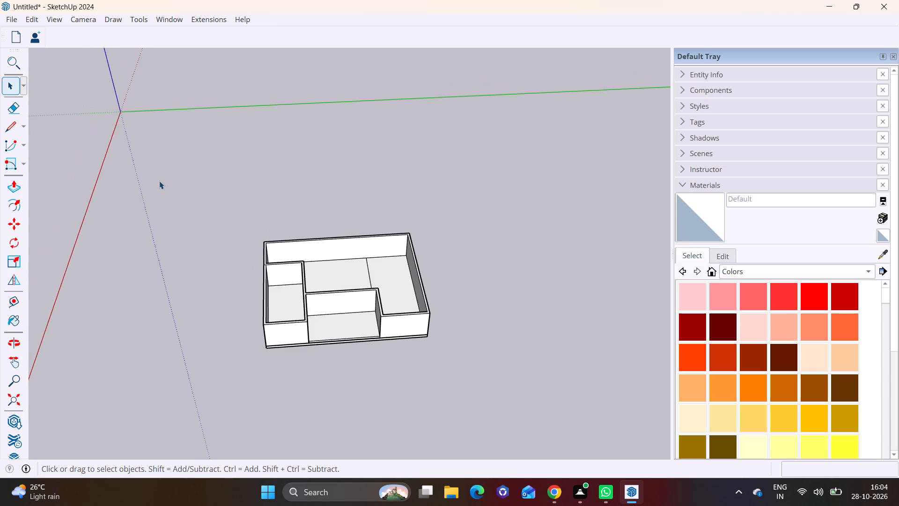
pyautogui.moveTo(159, 181); pyautogui.dragTo(481, 383)
pyautogui.scroll(5, 449, 361)
pyautogui.moveTo(224, 328); pyautogui.dragTo(218, 299, button='middle')
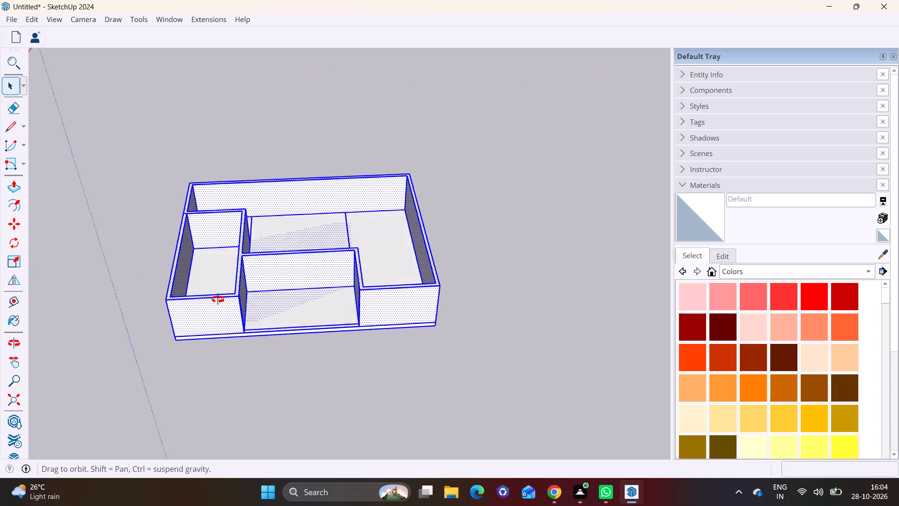
pyautogui.moveTo(218, 299); pyautogui.dragTo(240, 233, button='middle')
pyautogui.scroll(1, 224, 284)
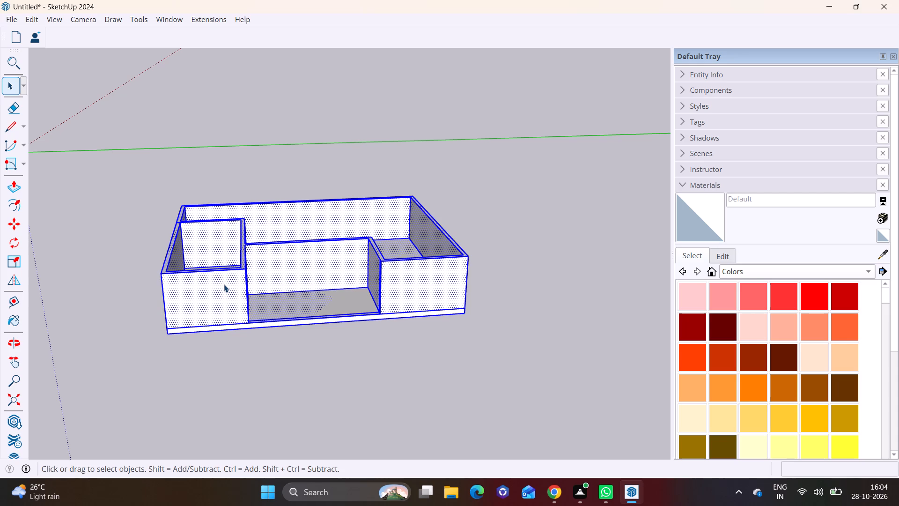
pyautogui.scroll(-1, 224, 284)
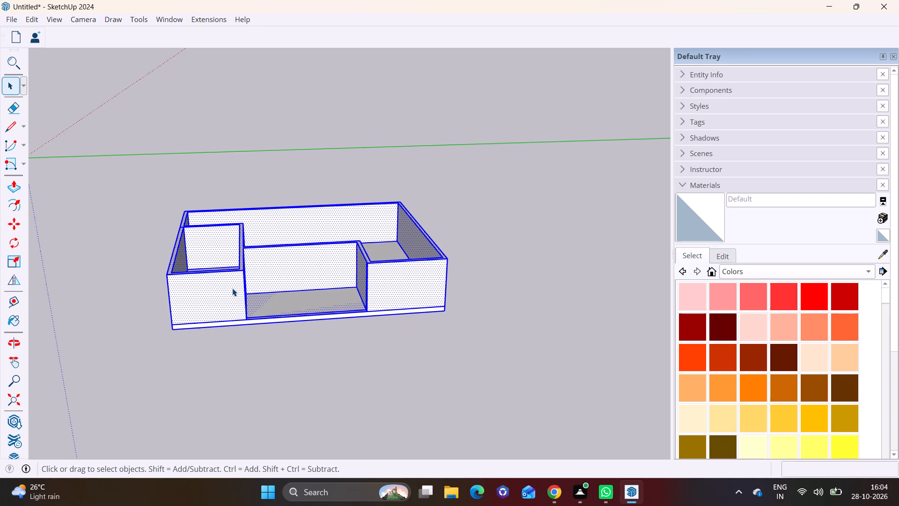
pyautogui.press('m')
pyautogui.scroll(7, 162, 336)
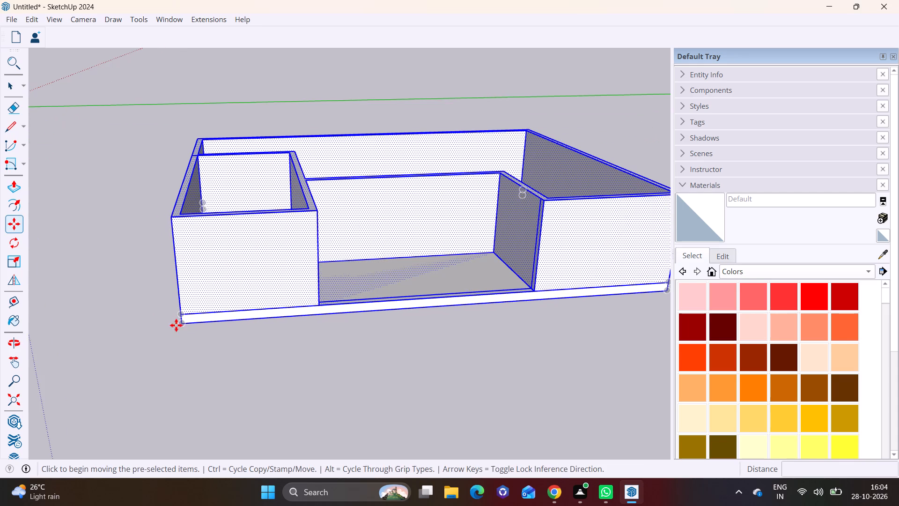
pyautogui.click(184, 323)
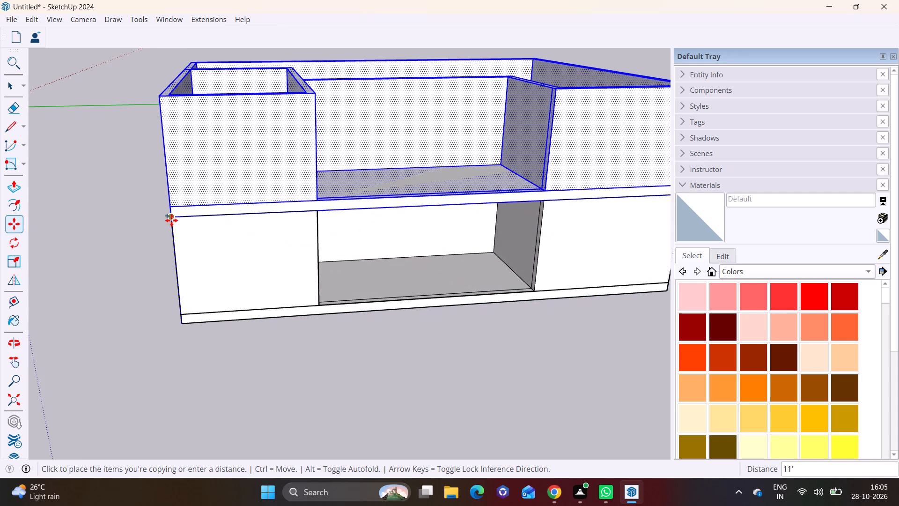
pyautogui.click(171, 220)
# Copy the selected storey upward from its slab's bottom corner to the top corner of its walls as a third storey.
pyautogui.keyDown('shift'); pyautogui.moveTo(184, 194); pyautogui.dragTo(178, 375, button='middle'); pyautogui.keyUp('shift')
pyautogui.click(164, 394)
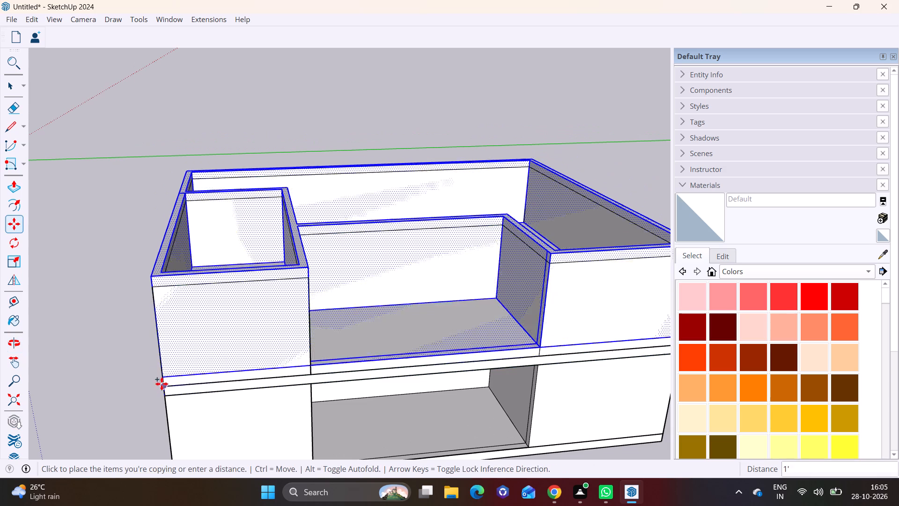
pyautogui.click(151, 288)
# Copy the third storey upward from its slab's bottom corner to the top corner of its walls as a fourth storey.
pyautogui.keyDown('shift'); pyautogui.moveTo(173, 294); pyautogui.dragTo(165, 461, button='middle'); pyautogui.keyUp('shift')
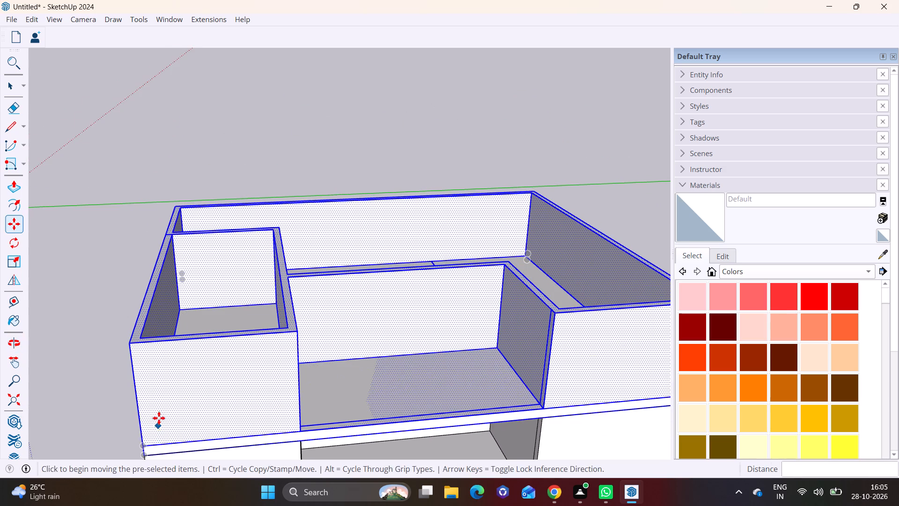
pyautogui.keyDown('shift'); pyautogui.moveTo(164, 396); pyautogui.dragTo(169, 374, button='middle'); pyautogui.keyUp('shift')
pyautogui.click(147, 435)
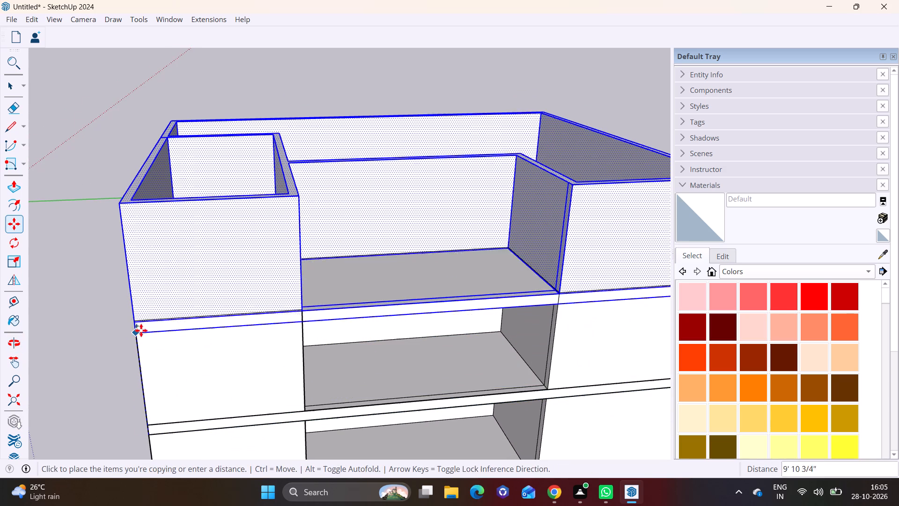
pyautogui.click(137, 325)
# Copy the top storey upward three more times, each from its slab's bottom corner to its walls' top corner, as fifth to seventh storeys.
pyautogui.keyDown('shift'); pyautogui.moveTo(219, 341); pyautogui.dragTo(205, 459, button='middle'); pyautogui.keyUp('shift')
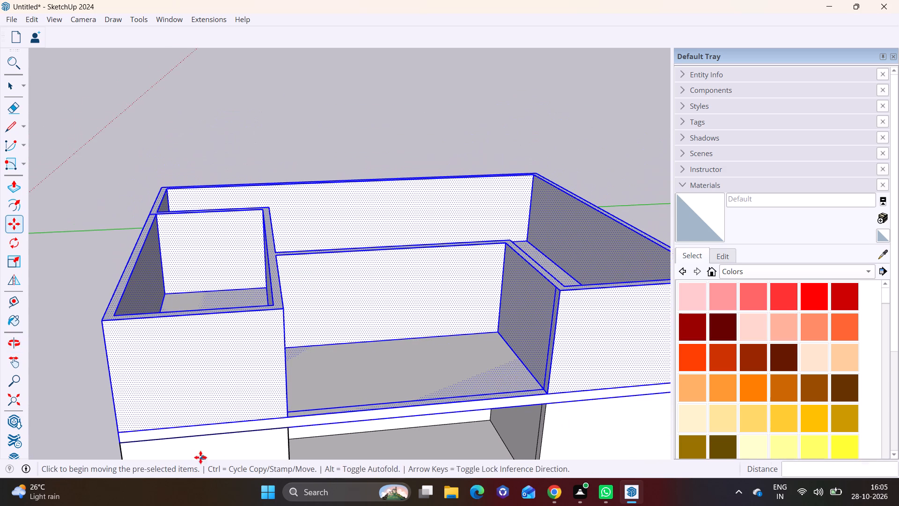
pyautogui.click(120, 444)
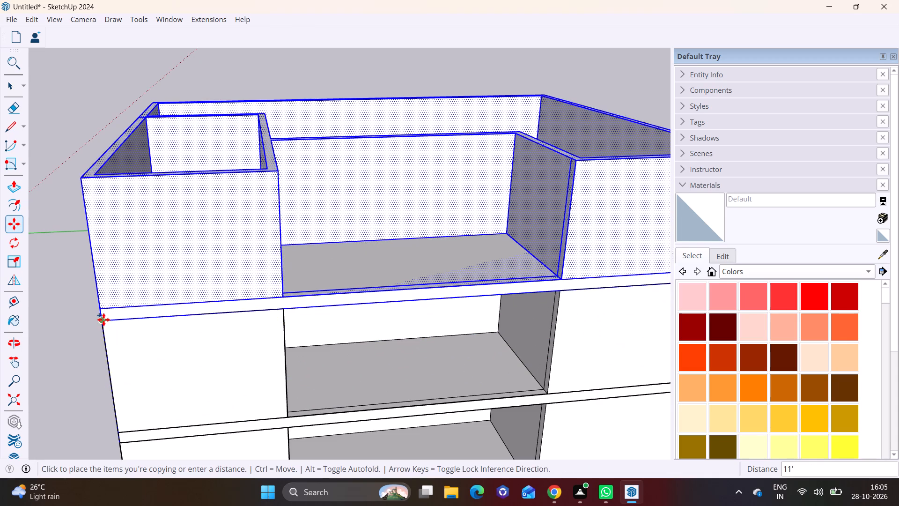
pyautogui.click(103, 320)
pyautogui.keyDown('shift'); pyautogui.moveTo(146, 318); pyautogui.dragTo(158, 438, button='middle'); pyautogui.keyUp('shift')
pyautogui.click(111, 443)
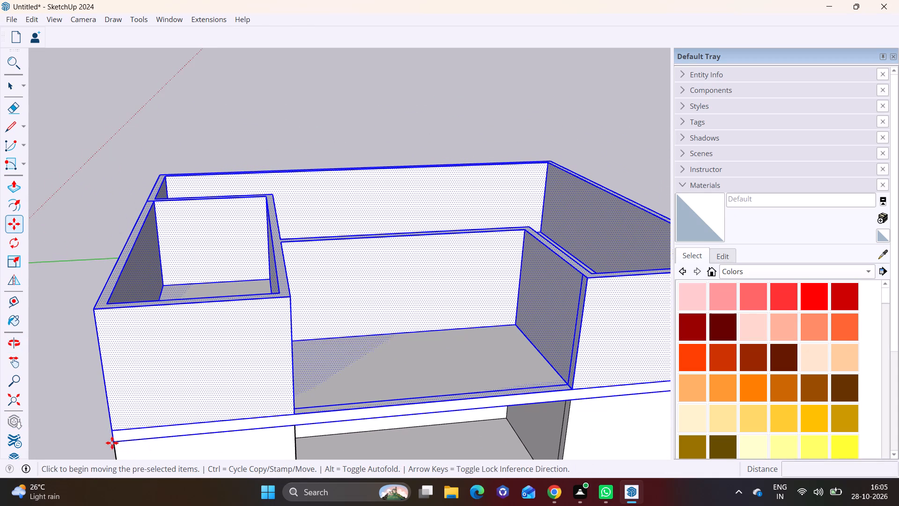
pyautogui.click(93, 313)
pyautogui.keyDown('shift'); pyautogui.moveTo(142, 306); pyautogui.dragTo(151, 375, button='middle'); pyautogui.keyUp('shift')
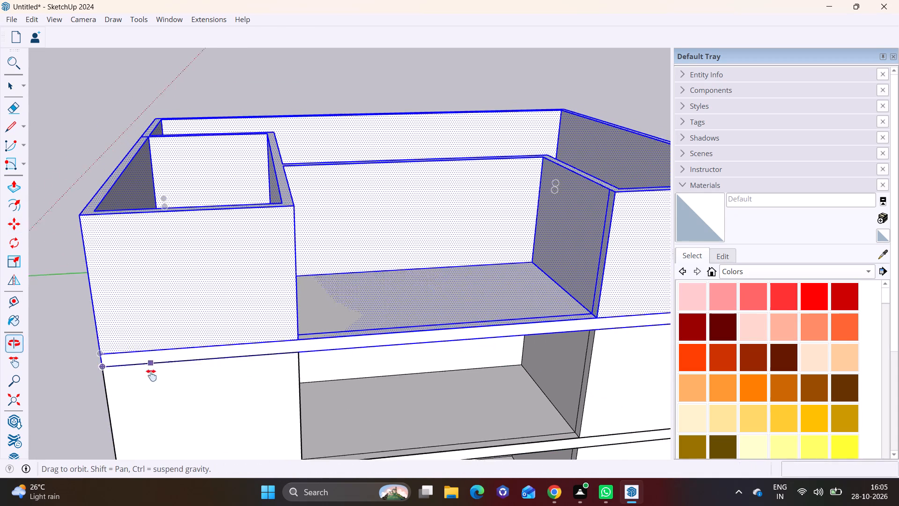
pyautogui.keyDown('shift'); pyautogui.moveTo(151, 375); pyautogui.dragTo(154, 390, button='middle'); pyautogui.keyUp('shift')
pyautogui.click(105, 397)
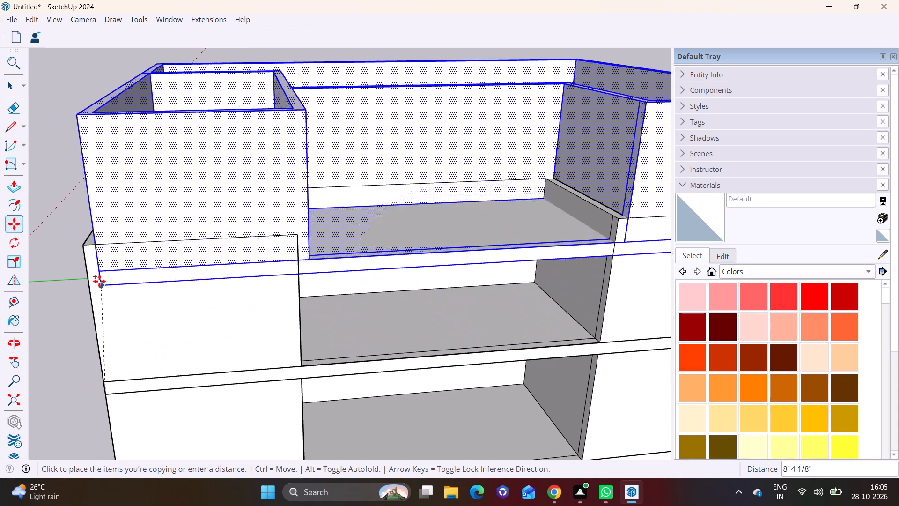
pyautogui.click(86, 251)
# Deselect the top storey and inspect the stacked building from its base up to the open rooms of the top floor.
pyautogui.scroll(-8, 134, 265)
pyautogui.keyDown('shift'); pyautogui.moveTo(366, 371); pyautogui.dragTo(404, 203, button='middle'); pyautogui.keyUp('shift')
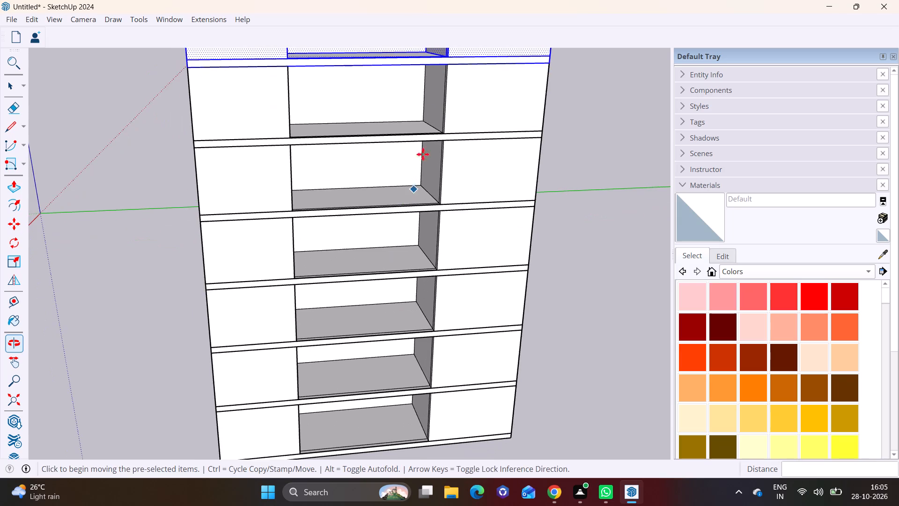
pyautogui.scroll(-1, 400, 266)
pyautogui.moveTo(415, 281); pyautogui.dragTo(400, 200, button='middle')
pyautogui.scroll(-1, 402, 208)
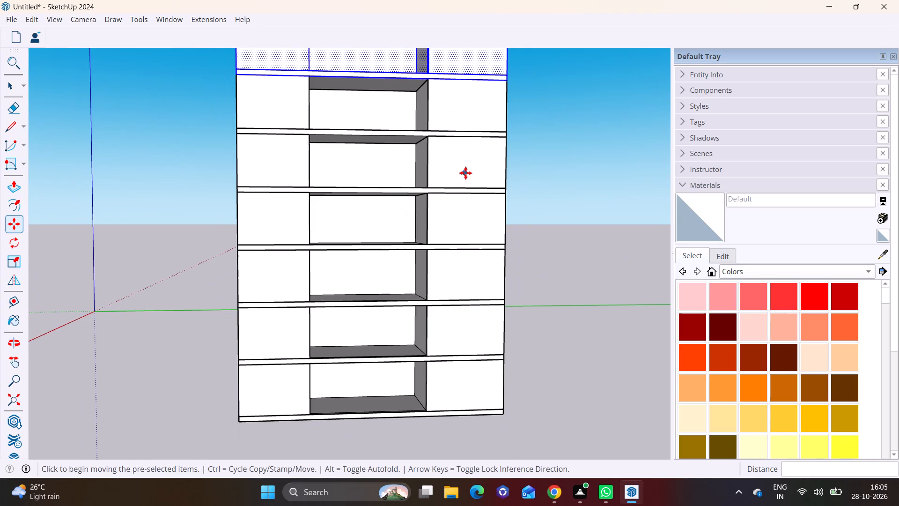
pyautogui.keyDown('shift'); pyautogui.moveTo(458, 279); pyautogui.dragTo(470, 356, button='middle'); pyautogui.keyUp('shift')
pyautogui.keyDown('shift'); pyautogui.scroll(-1, 470, 356); pyautogui.keyUp('shift')
pyautogui.press('space')
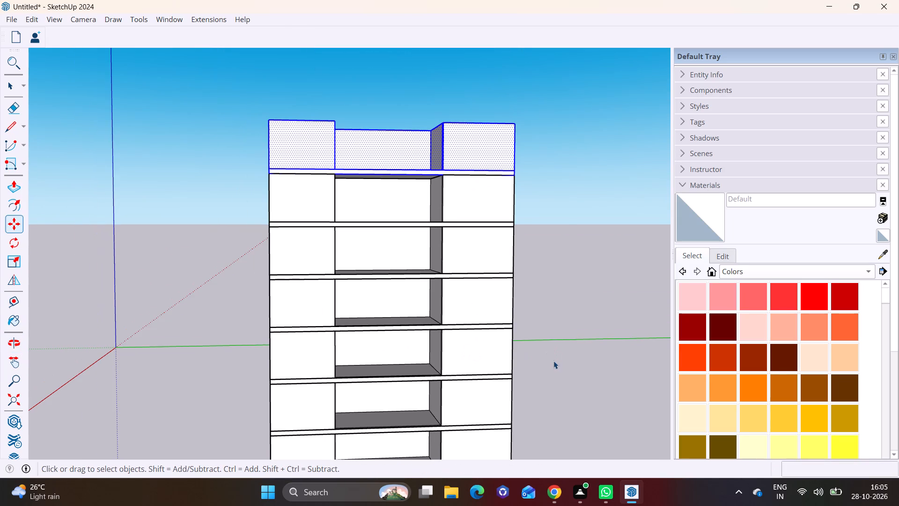
pyautogui.click(553, 361)
pyautogui.moveTo(482, 248); pyautogui.dragTo(486, 341, button='middle')
pyautogui.moveTo(485, 244); pyautogui.dragTo(485, 276, button='middle')
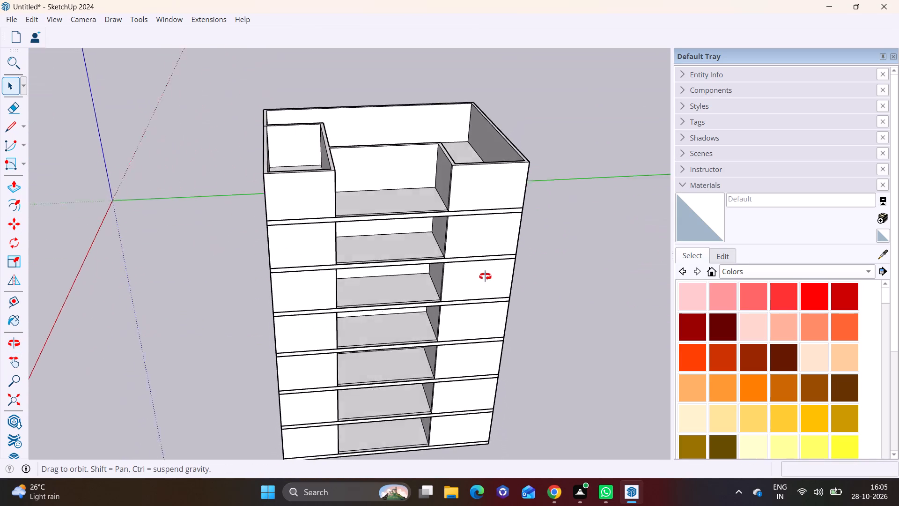
pyautogui.moveTo(485, 276); pyautogui.dragTo(494, 335, button='middle')
pyautogui.scroll(2, 394, 218)
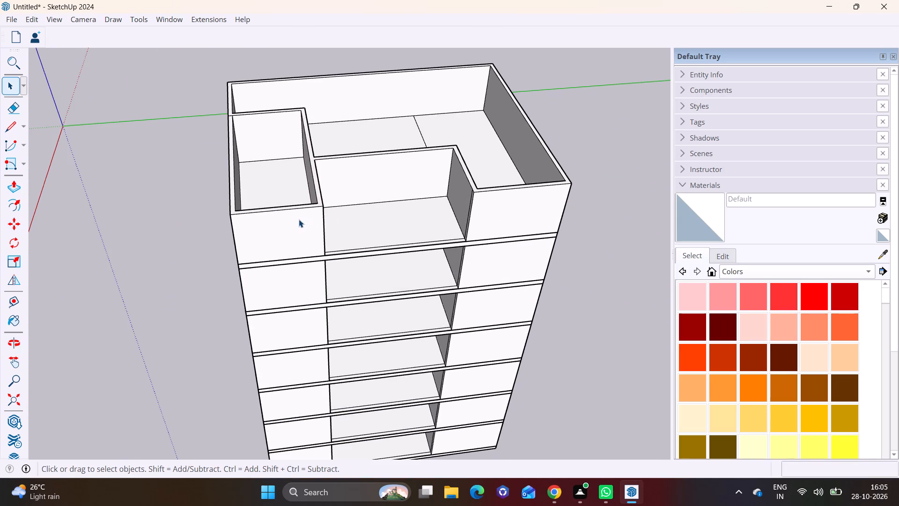
pyautogui.moveTo(296, 219); pyautogui.dragTo(451, 207, button='middle')
# Undo the stacked storeys, the base slab and the raised walls, back to the flat floor plan.
pyautogui.hotkey('ctrl', 'z')
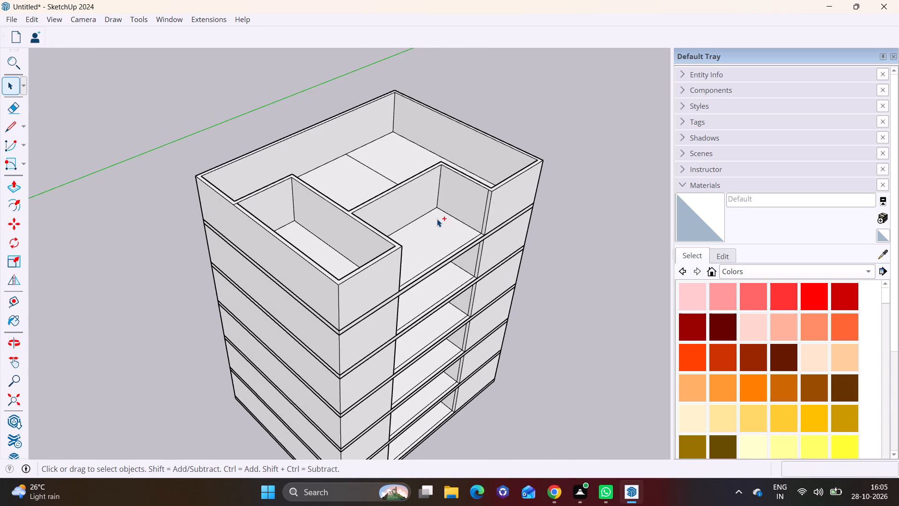
pyautogui.hotkey('ctrl', 'z')
pyautogui.hotkey('ctrl', 'z')
pyautogui.hotkey('ctrl', 'z')
pyautogui.hotkey('ctrl', 'z')
pyautogui.hotkey('ctrl', 'z')
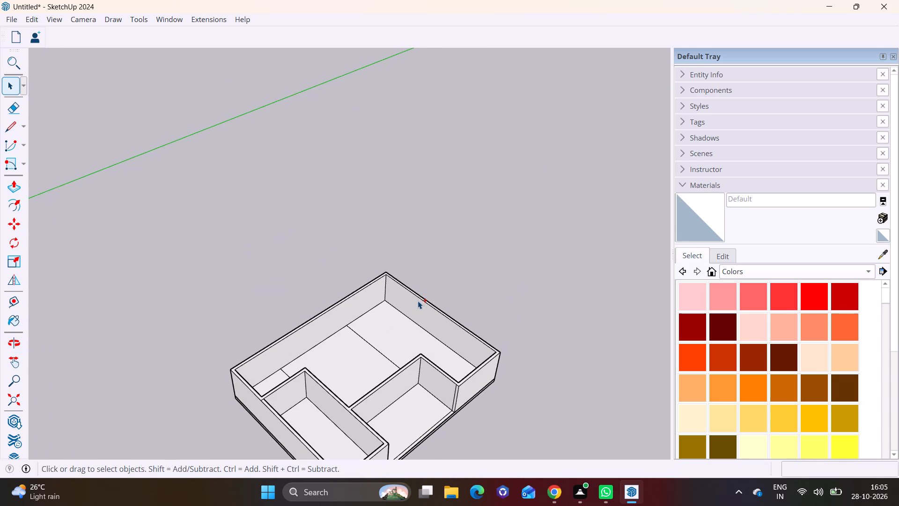
pyautogui.hotkey('ctrl', 'z')
pyautogui.hotkey('ctrl', 'z')
pyautogui.hotkey('ctrl', 'z')
pyautogui.hotkey('ctrl', 'z')
pyautogui.hotkey('ctrl', 'z')
pyautogui.hotkey('ctrl', 'z')
pyautogui.hotkey('ctrl', 'z')
pyautogui.hotkey('ctrl', 'z')
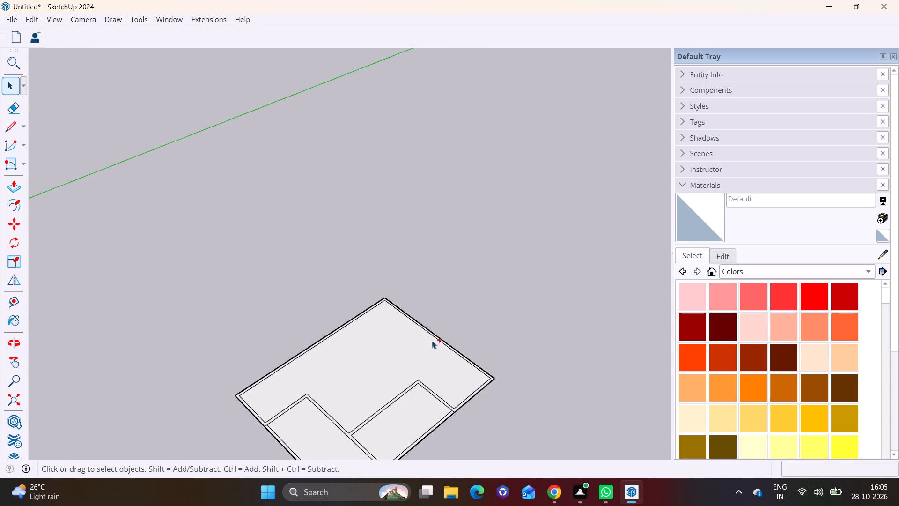
# Draw a short line across the outer wall strip at the narrow corner room's front corner, from the inner corner to the outer edge.
pyautogui.keyDown('shift'); pyautogui.moveTo(434, 343); pyautogui.dragTo(467, 178, button='middle'); pyautogui.keyUp('shift')
pyautogui.scroll(10, 330, 307)
pyautogui.keyDown('shift'); pyautogui.moveTo(413, 282); pyautogui.dragTo(407, 332, button='middle'); pyautogui.keyUp('shift')
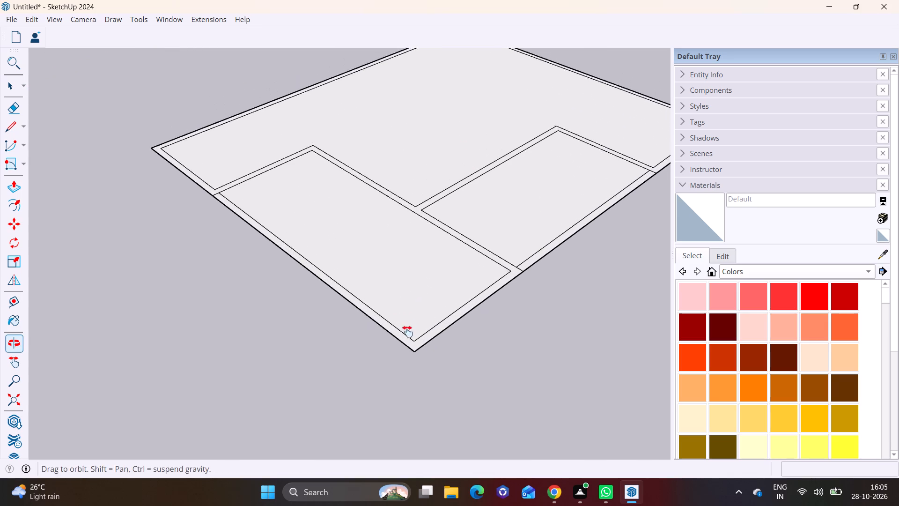
pyautogui.keyDown('shift'); pyautogui.moveTo(407, 332); pyautogui.dragTo(407, 333, button='middle'); pyautogui.keyUp('shift')
pyautogui.click(3, 125)
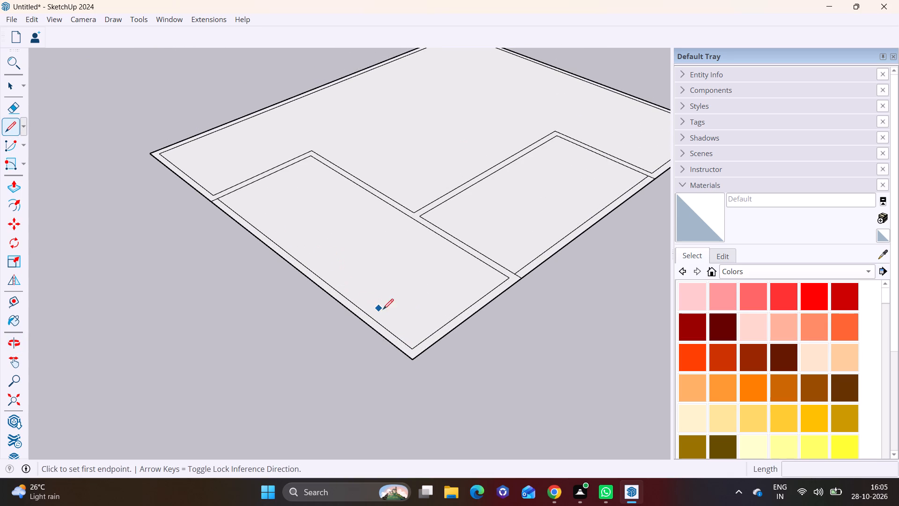
pyautogui.click(413, 349)
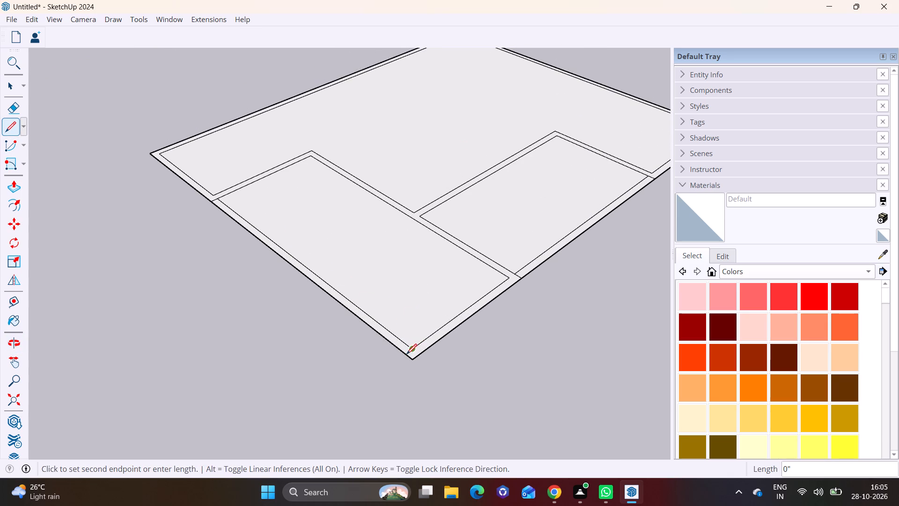
pyautogui.click(405, 355)
pyautogui.press('space')
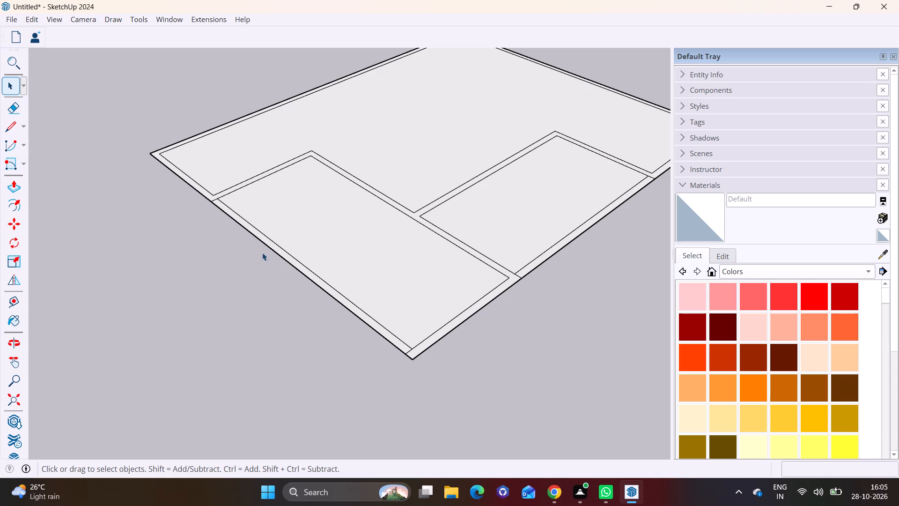
# Push/Pull the main wall outline of the floor plan up 10'.
pyautogui.click(15, 187)
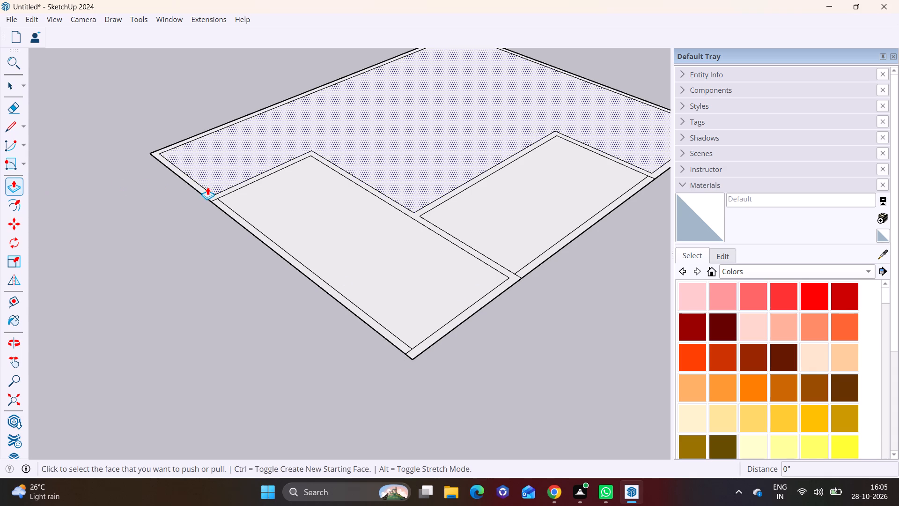
pyautogui.click(208, 196)
pyautogui.scroll(-3, 206, 160)
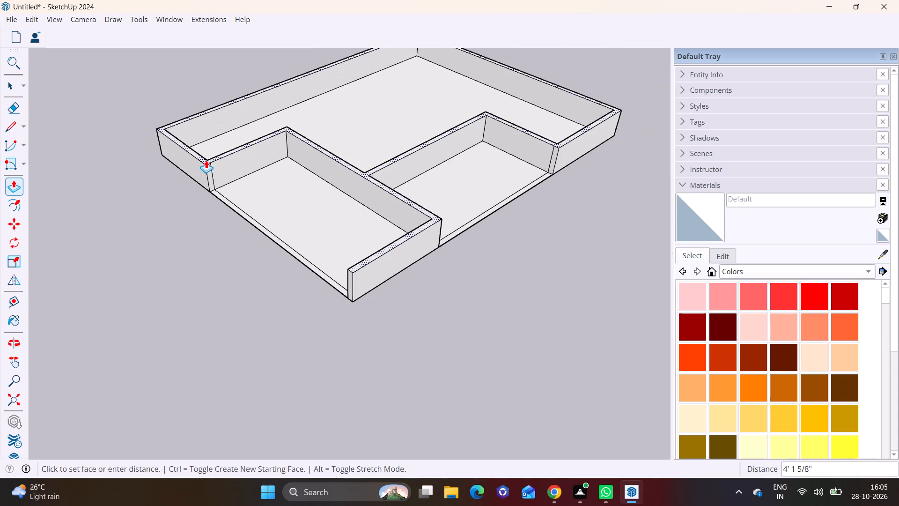
pyautogui.write("10'")
pyautogui.press('Return')
pyautogui.press('space')
# Draw a rotated rectangle along the full bottom edge of the long rear wall, extending 1' straight down beneath the building.
pyautogui.moveTo(251, 196); pyautogui.dragTo(257, 275, button='middle')
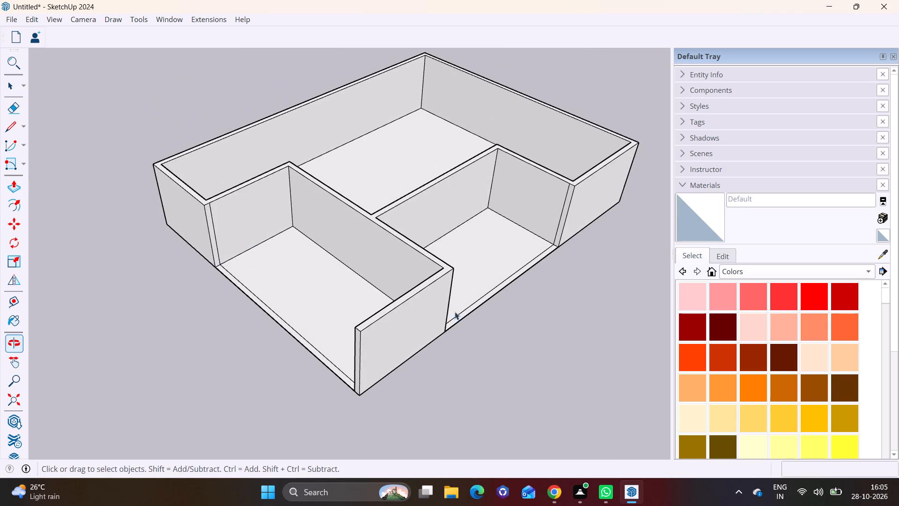
pyautogui.moveTo(514, 315); pyautogui.dragTo(418, 113, button='middle')
pyautogui.moveTo(368, 265); pyautogui.dragTo(367, 151, button='middle')
pyautogui.keyDown('shift'); pyautogui.scroll(1, 495, 271); pyautogui.keyUp('shift')
pyautogui.keyDown('shift'); pyautogui.moveTo(495, 271); pyautogui.dragTo(465, 237, button='middle'); pyautogui.keyUp('shift')
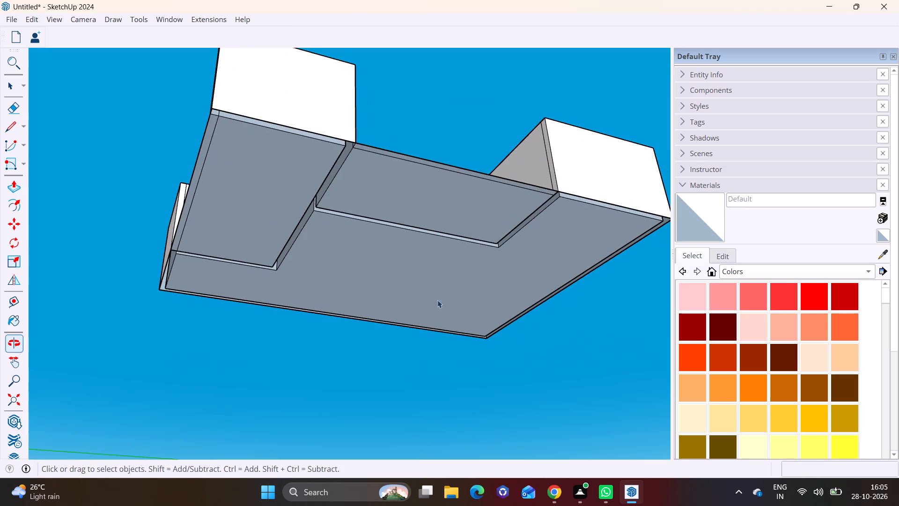
pyautogui.moveTo(459, 302); pyautogui.dragTo(440, 197, button='middle')
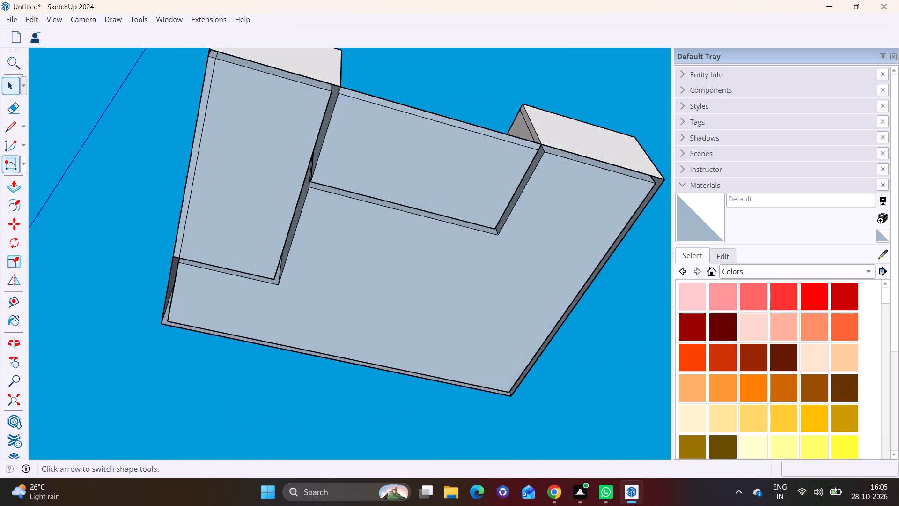
pyautogui.click(23, 158)
pyautogui.click(34, 191)
pyautogui.scroll(2, 209, 306)
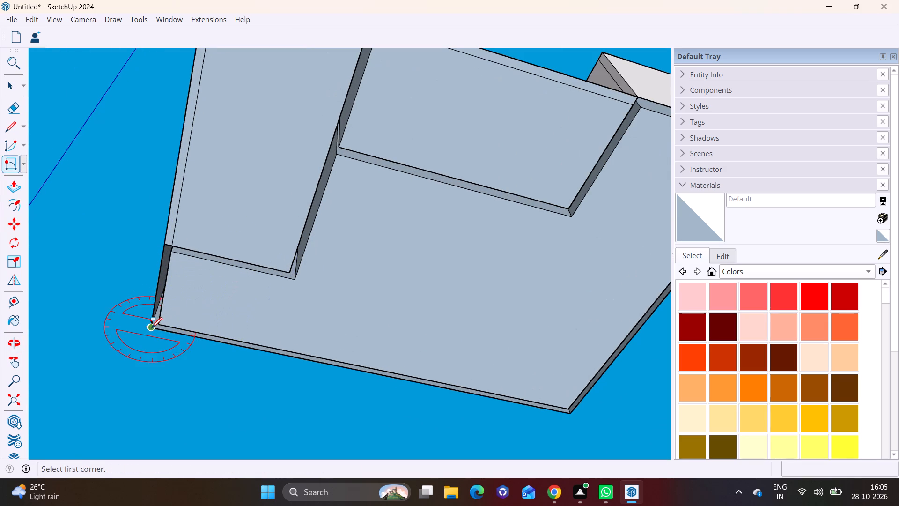
pyautogui.click(150, 328)
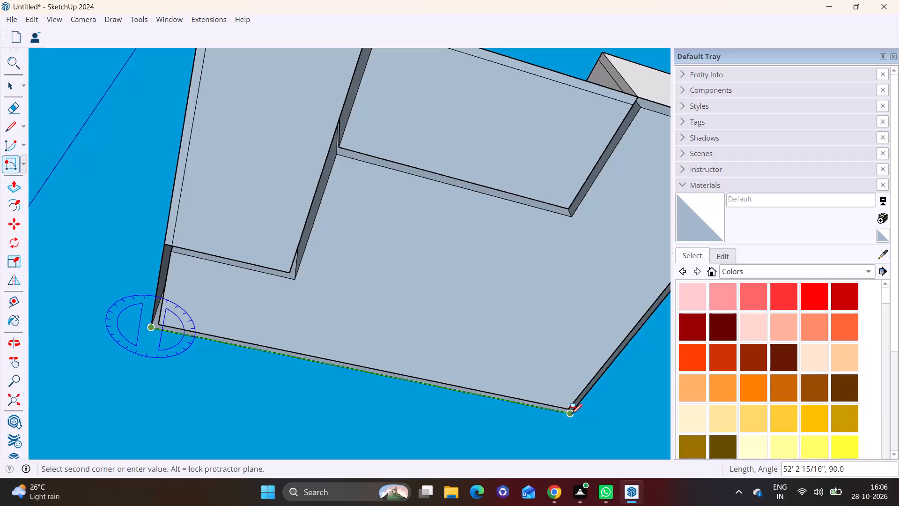
pyautogui.click(573, 413)
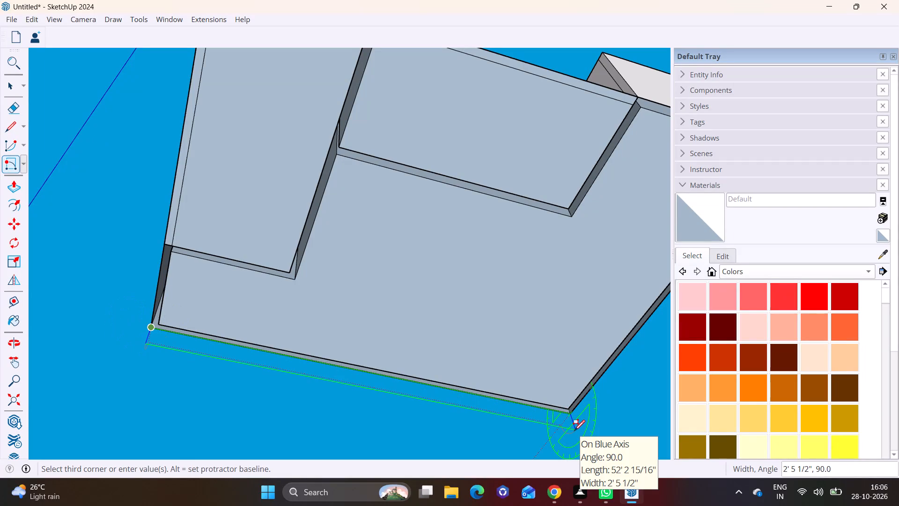
pyautogui.write("1'")
pyautogui.press('Return')
pyautogui.press('space')
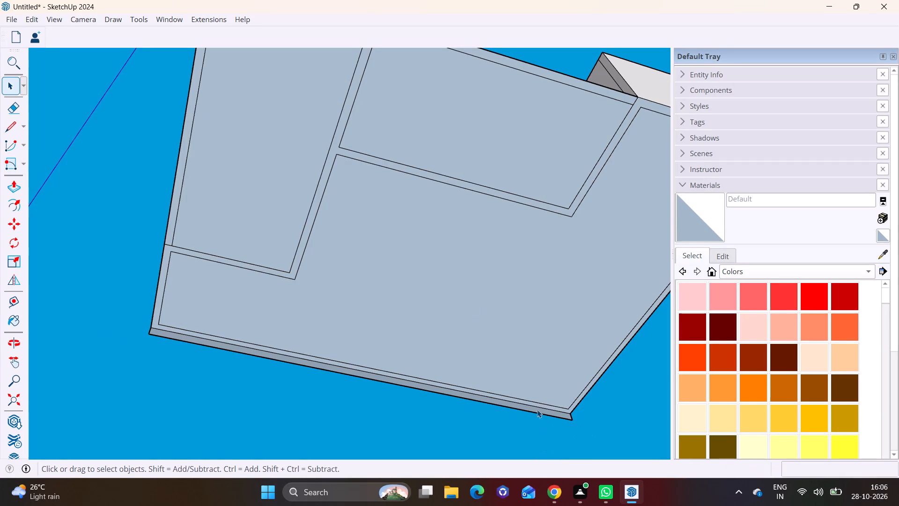
# Group the 1' strip's face with its edges and open the group for editing with the face selected.
pyautogui.scroll(5, 365, 340)
pyautogui.doubleClick(309, 383)
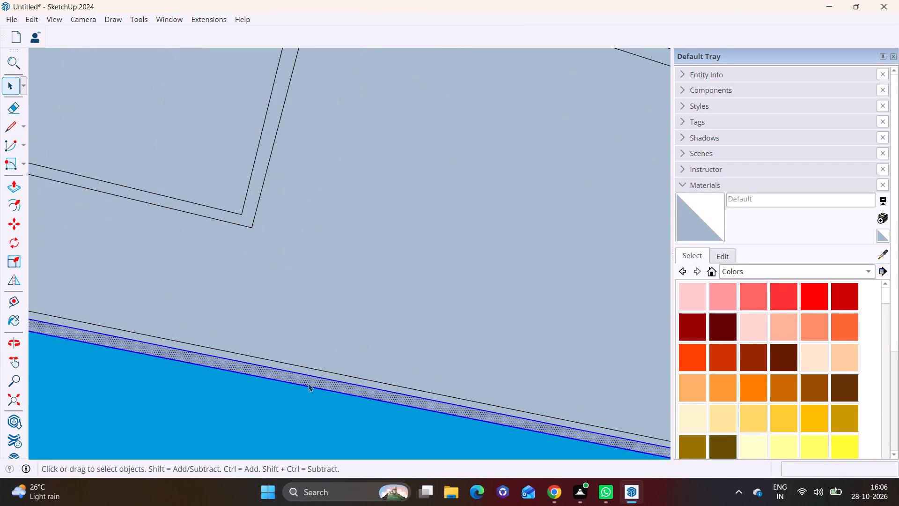
pyautogui.rightClick(308, 383)
pyautogui.click(346, 300)
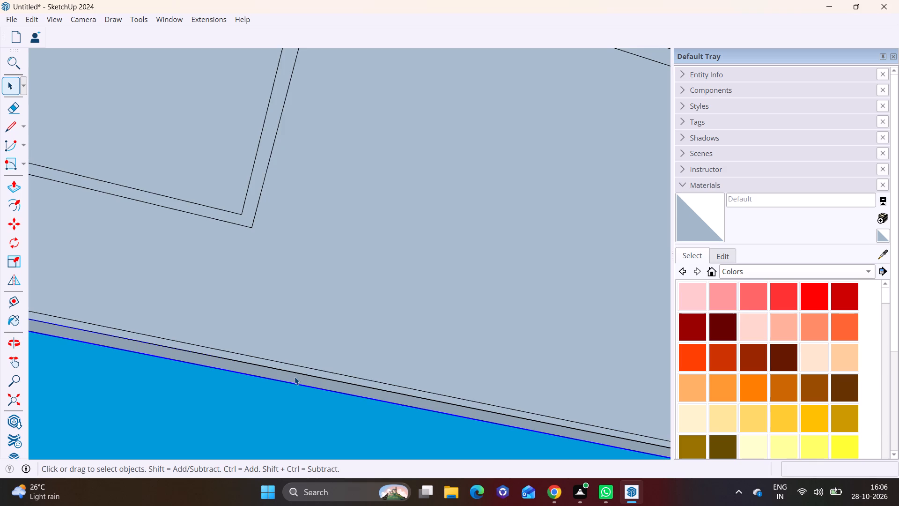
pyautogui.tripleClick(294, 377)
pyautogui.click(293, 378)
pyautogui.click(277, 376)
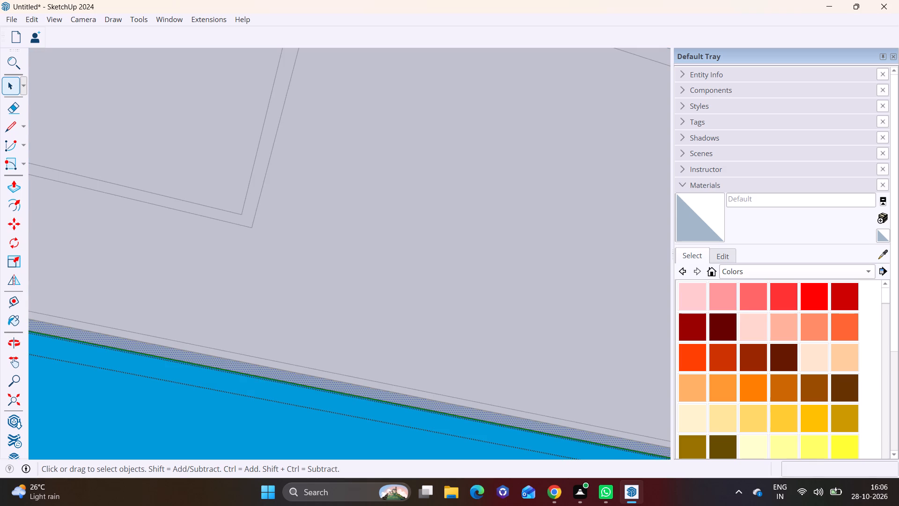
# Push/Pull the strip's face 40' under the building to the opposite wall, forming the base slab, and close the group.
pyautogui.click(11, 190)
pyautogui.click(147, 352)
pyautogui.scroll(-2, 305, 258)
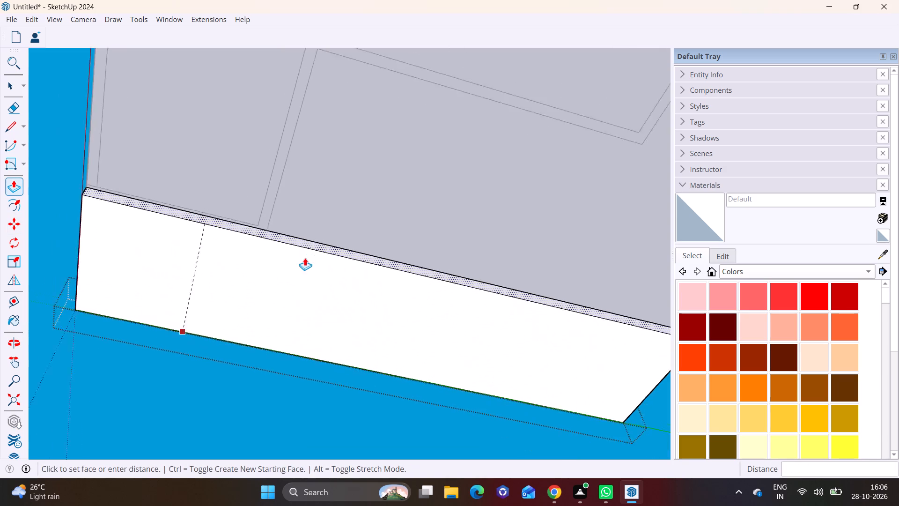
pyautogui.scroll(-6, 305, 258)
pyautogui.moveTo(244, 15); pyautogui.dragTo(306, 317, button='middle')
pyautogui.scroll(1, 317, 200)
pyautogui.moveTo(317, 188); pyautogui.dragTo(324, 309, button='middle')
pyautogui.keyDown('shift'); pyautogui.moveTo(175, 114); pyautogui.dragTo(219, 321, button='middle'); pyautogui.keyUp('shift')
pyautogui.click(206, 225)
pyautogui.scroll(1, 369, 271)
pyautogui.moveTo(369, 289); pyautogui.dragTo(375, 405, button='middle')
pyautogui.scroll(-4, 370, 338)
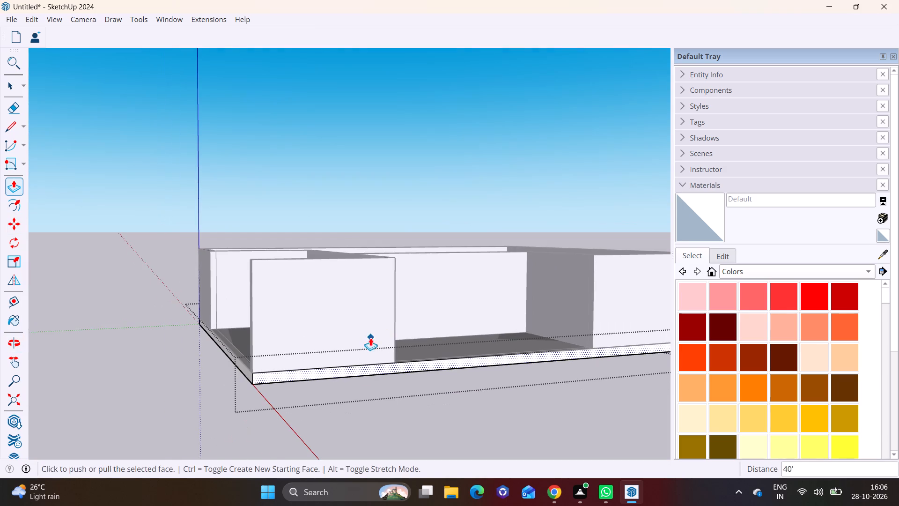
pyautogui.press('space')
pyautogui.click(443, 200)
# Inspect the rebuilt walls, corner room and base slab from above on several sides.
pyautogui.moveTo(400, 229); pyautogui.dragTo(515, 359, button='middle')
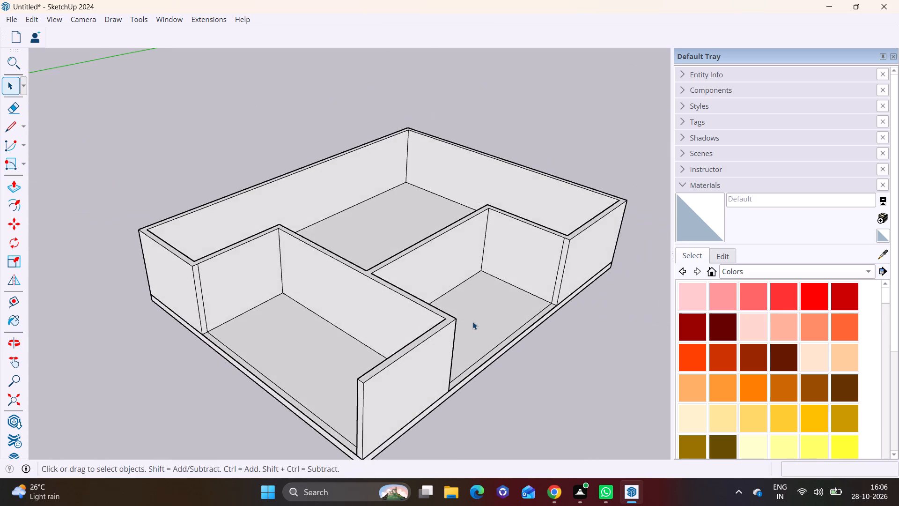
pyautogui.moveTo(449, 326); pyautogui.dragTo(356, 348, button='middle')
pyautogui.scroll(-5, 352, 343)
pyautogui.keyDown('shift'); pyautogui.moveTo(395, 342); pyautogui.dragTo(319, 339, button='middle'); pyautogui.keyUp('shift')
pyautogui.moveTo(360, 314); pyautogui.dragTo(358, 320, button='middle')
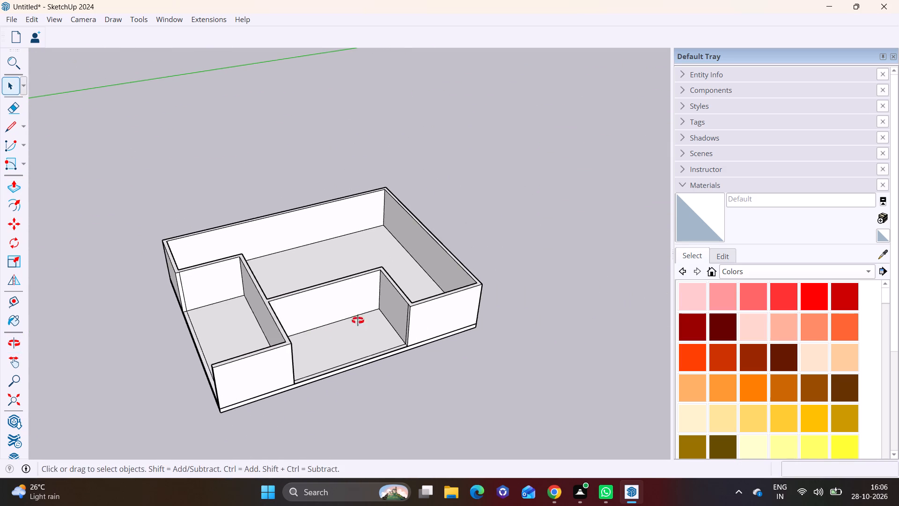
pyautogui.moveTo(358, 320); pyautogui.dragTo(288, 275, button='middle')
pyautogui.moveTo(291, 283); pyautogui.dragTo(321, 357, button='middle')
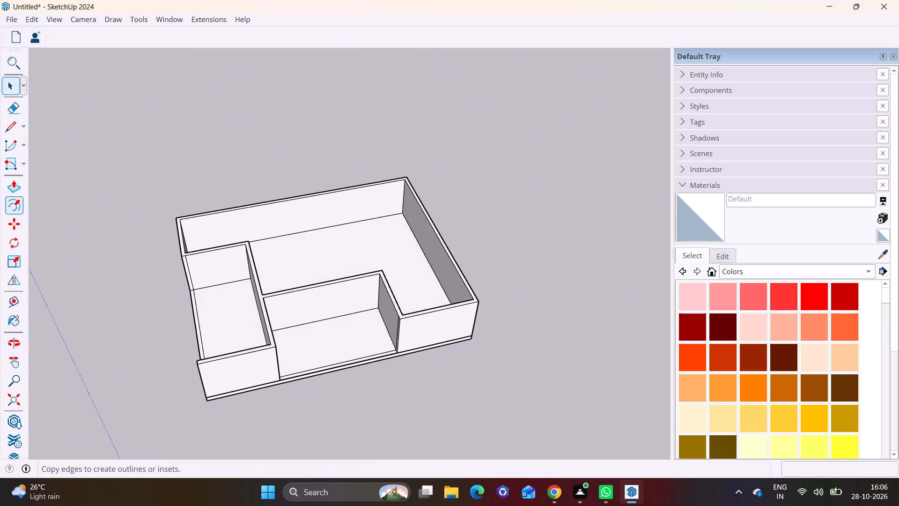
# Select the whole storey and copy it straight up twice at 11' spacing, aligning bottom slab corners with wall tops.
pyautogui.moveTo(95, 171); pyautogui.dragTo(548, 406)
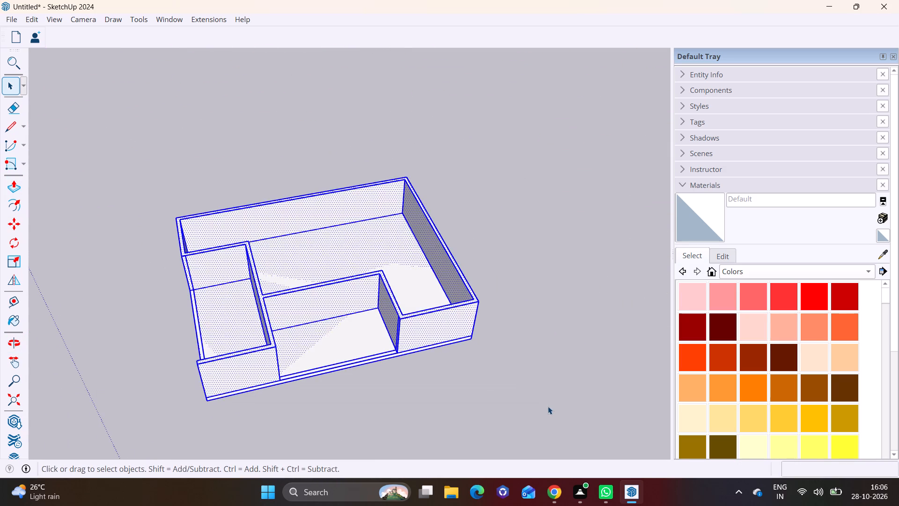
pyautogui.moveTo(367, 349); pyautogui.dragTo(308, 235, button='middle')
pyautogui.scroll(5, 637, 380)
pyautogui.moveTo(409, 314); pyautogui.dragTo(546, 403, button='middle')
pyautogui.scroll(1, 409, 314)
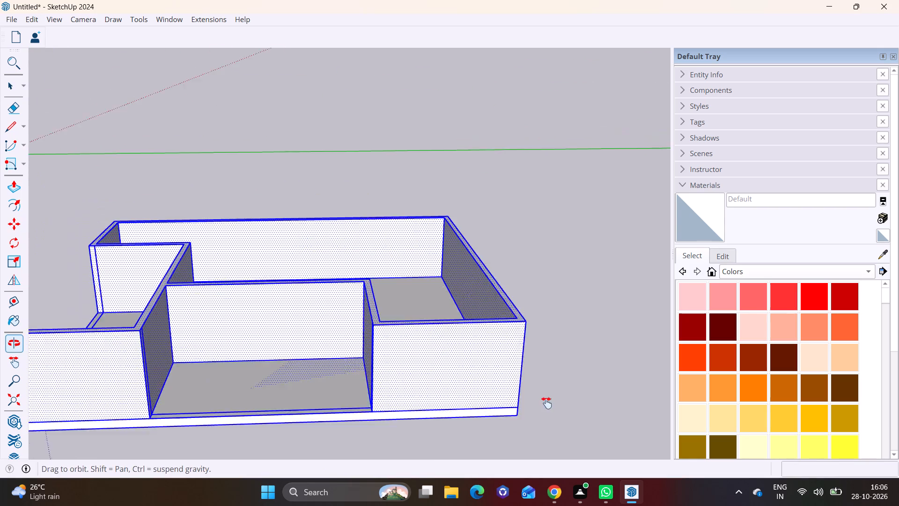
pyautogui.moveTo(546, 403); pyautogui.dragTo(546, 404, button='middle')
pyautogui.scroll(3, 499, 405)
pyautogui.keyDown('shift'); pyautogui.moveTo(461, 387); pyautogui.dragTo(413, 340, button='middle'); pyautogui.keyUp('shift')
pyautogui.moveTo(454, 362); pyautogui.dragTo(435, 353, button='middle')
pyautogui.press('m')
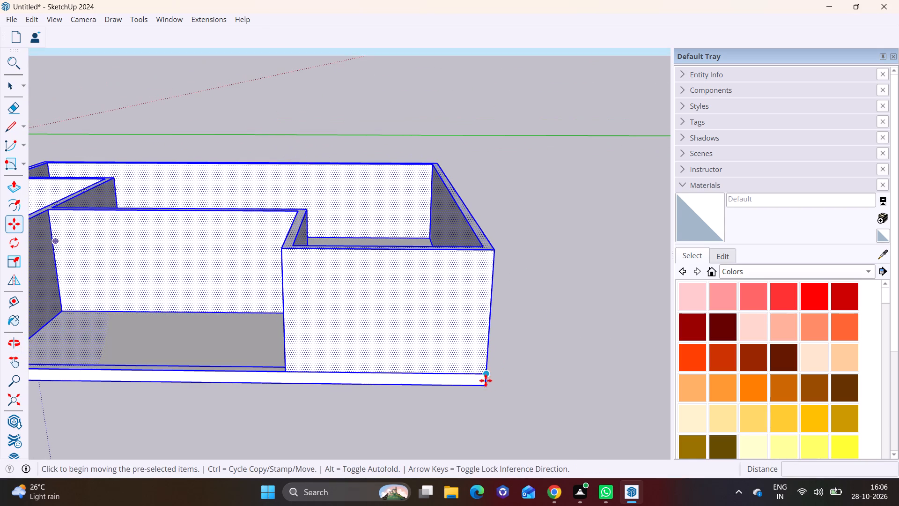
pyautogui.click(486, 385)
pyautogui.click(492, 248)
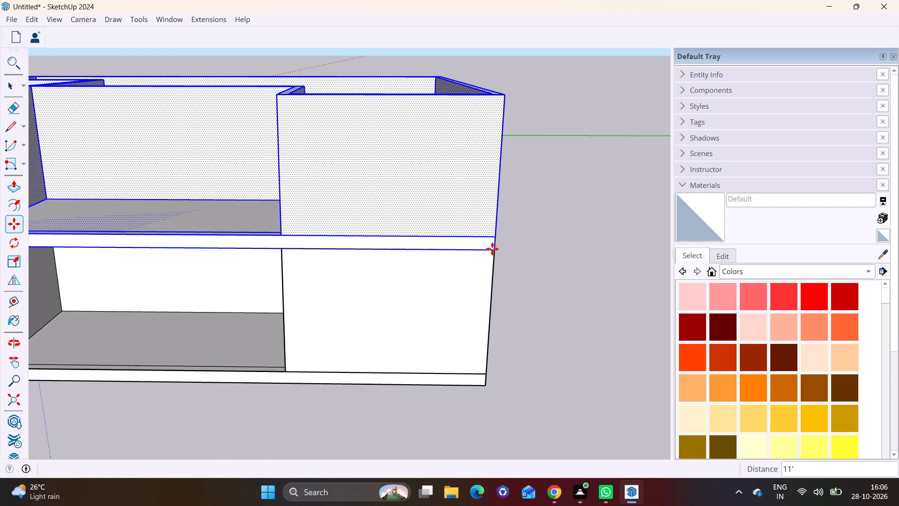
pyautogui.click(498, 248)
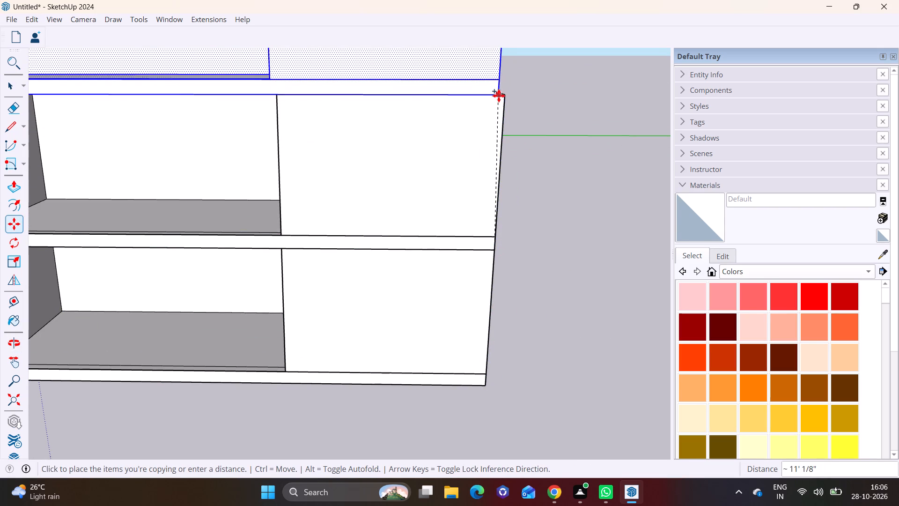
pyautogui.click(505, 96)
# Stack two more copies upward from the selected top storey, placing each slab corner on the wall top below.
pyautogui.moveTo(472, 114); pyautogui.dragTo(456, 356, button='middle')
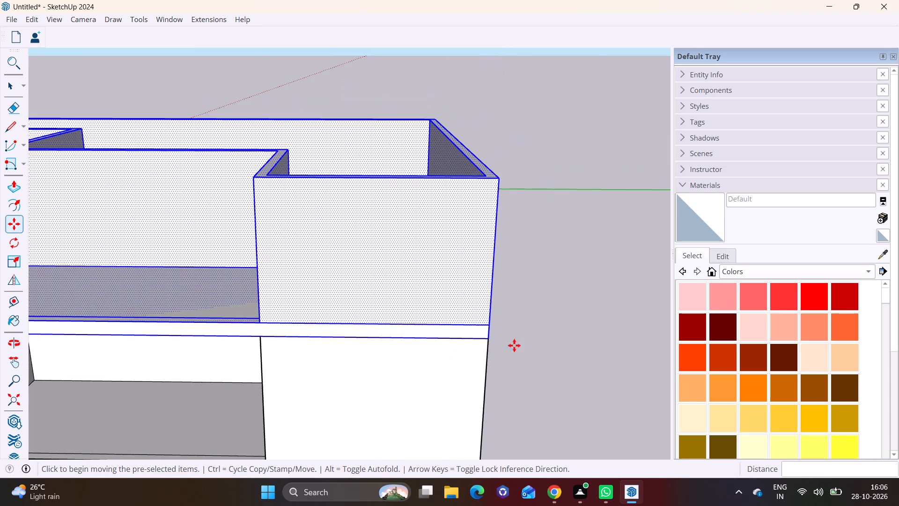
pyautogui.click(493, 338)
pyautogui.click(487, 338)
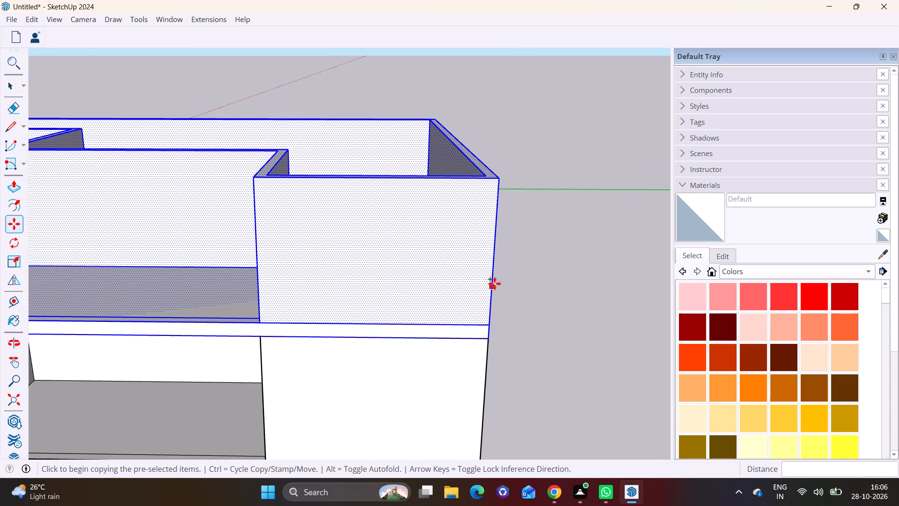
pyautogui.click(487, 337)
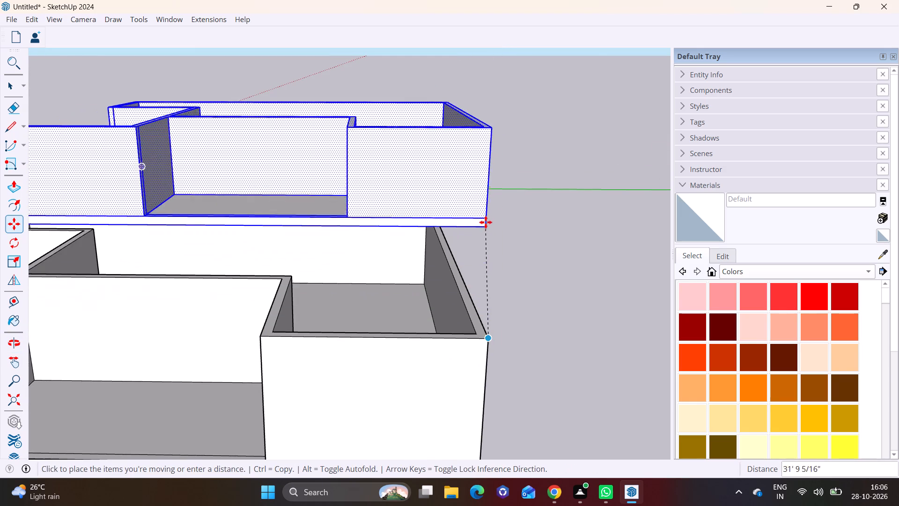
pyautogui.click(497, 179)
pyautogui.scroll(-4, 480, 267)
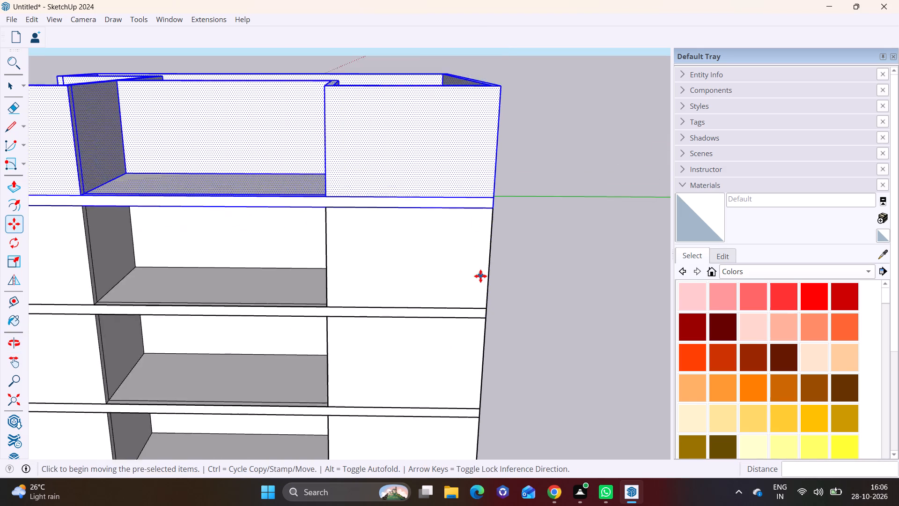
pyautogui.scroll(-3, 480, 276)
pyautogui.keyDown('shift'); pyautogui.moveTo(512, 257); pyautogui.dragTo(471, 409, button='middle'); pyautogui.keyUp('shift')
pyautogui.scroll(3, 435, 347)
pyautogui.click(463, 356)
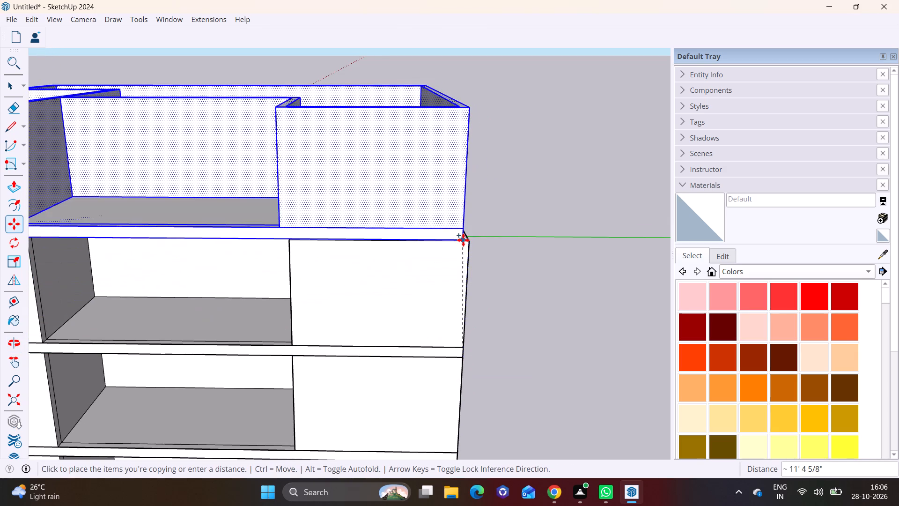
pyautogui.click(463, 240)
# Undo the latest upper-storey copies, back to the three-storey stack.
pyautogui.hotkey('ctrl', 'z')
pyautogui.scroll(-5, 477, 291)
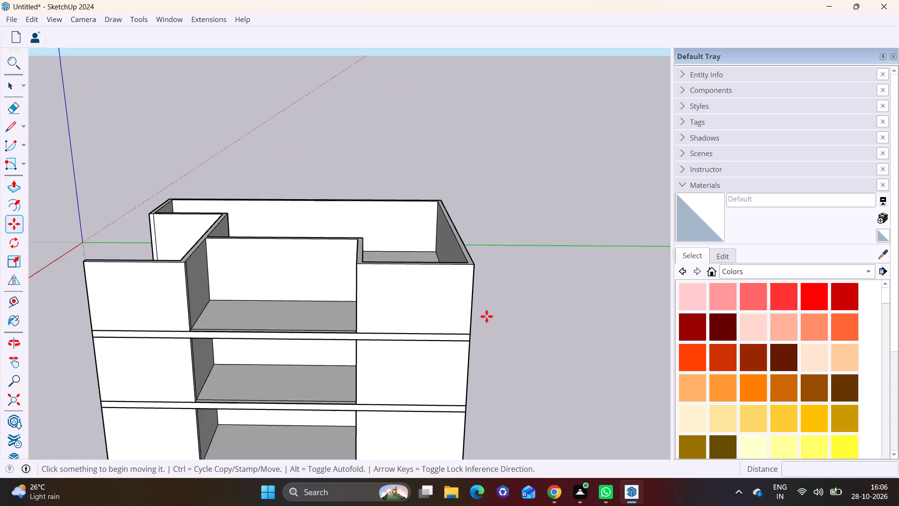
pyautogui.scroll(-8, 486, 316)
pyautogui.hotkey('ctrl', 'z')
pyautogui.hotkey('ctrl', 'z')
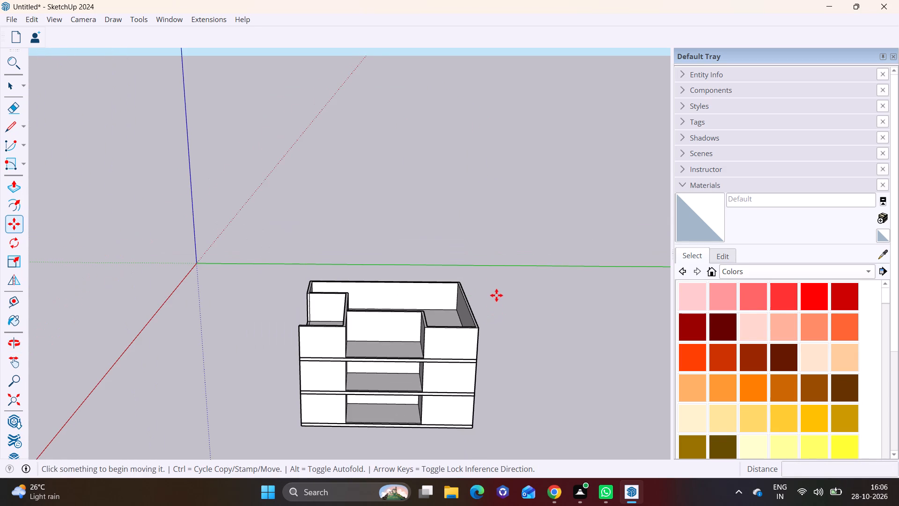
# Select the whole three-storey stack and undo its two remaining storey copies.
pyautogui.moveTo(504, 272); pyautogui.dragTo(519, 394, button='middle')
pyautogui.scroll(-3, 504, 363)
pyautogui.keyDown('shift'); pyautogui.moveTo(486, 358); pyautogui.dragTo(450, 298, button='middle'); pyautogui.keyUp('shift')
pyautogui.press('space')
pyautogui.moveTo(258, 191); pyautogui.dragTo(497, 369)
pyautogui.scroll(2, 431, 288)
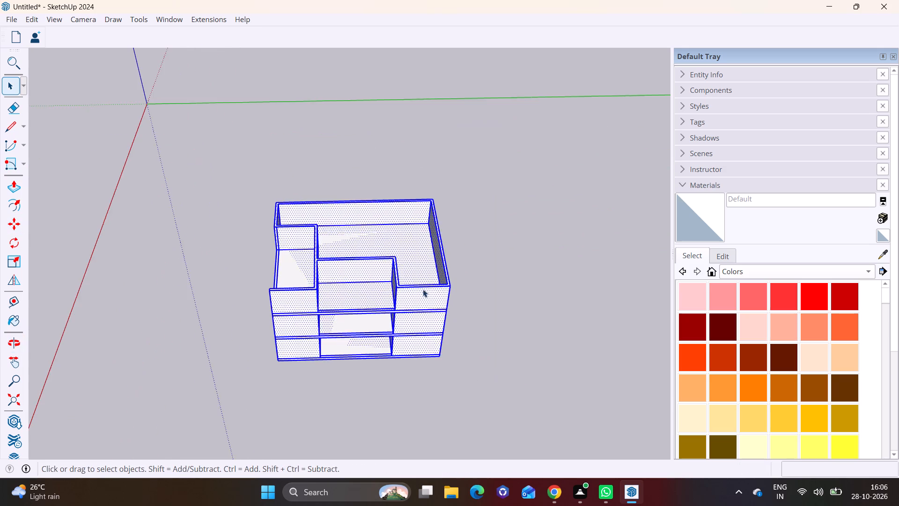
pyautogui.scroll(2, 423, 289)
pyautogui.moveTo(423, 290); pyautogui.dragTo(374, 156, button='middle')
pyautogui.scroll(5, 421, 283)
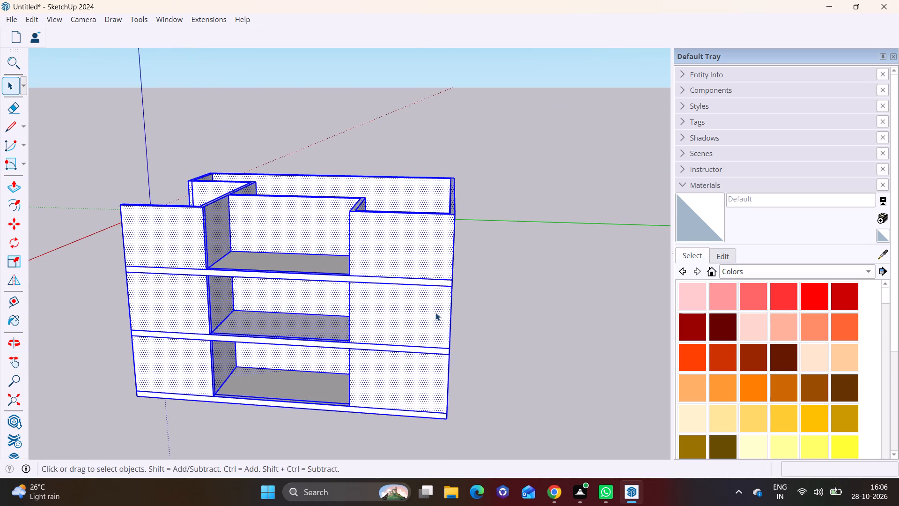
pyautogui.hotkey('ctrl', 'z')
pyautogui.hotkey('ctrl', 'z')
# Copy the selected storey 11' straight up twice, using its slab's bottom corner as base point, to form the second and third storeys.
pyautogui.moveTo(482, 300); pyautogui.dragTo(498, 368, button='middle')
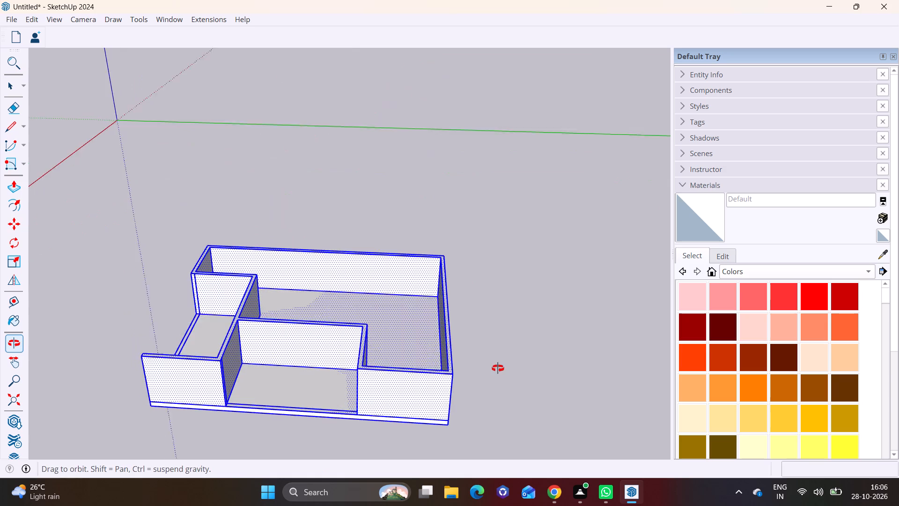
pyautogui.moveTo(498, 368); pyautogui.dragTo(498, 370, button='middle')
pyautogui.scroll(4, 495, 371)
pyautogui.moveTo(466, 365); pyautogui.dragTo(470, 312, button='middle')
pyautogui.press('m')
pyautogui.scroll(4, 427, 412)
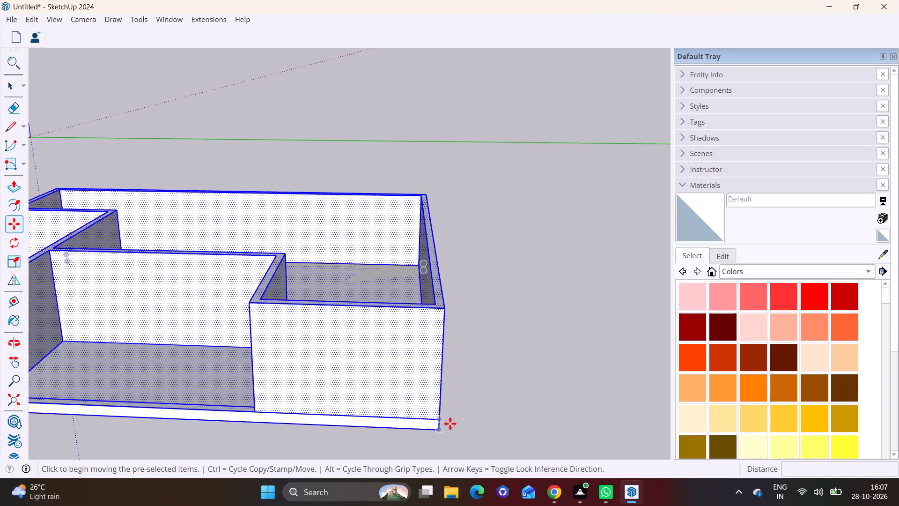
pyautogui.scroll(1, 450, 424)
pyautogui.click(438, 432)
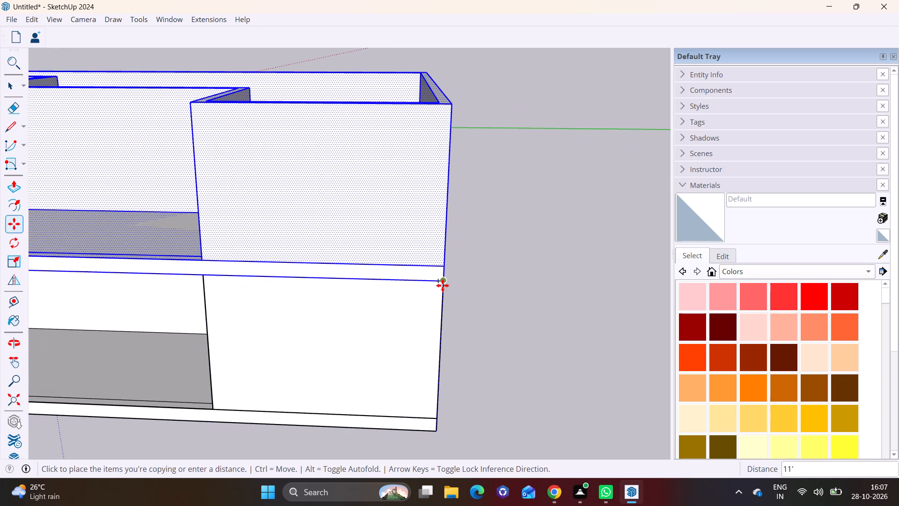
pyautogui.click(442, 284)
pyautogui.click(442, 281)
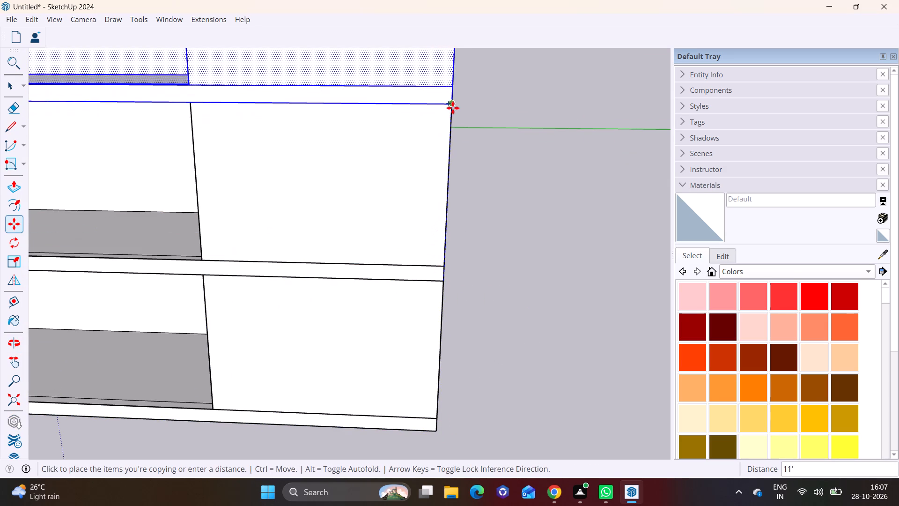
pyautogui.click(453, 108)
# Copy the top storey upward twice more, snapping the slab's bottom corner to the wall top, for the fourth and fifth storeys.
pyautogui.keyDown('shift'); pyautogui.moveTo(449, 114); pyautogui.dragTo(469, 414, button='middle'); pyautogui.keyUp('shift')
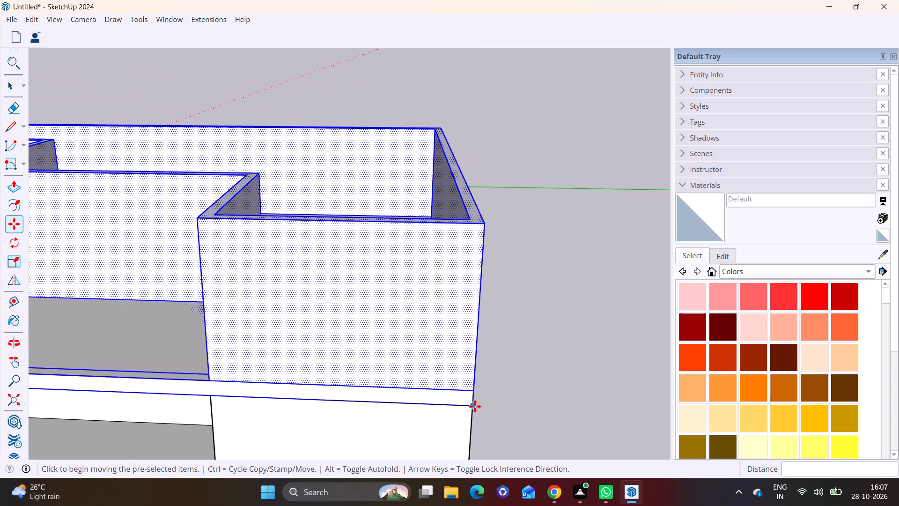
pyautogui.click(474, 407)
pyautogui.click(481, 227)
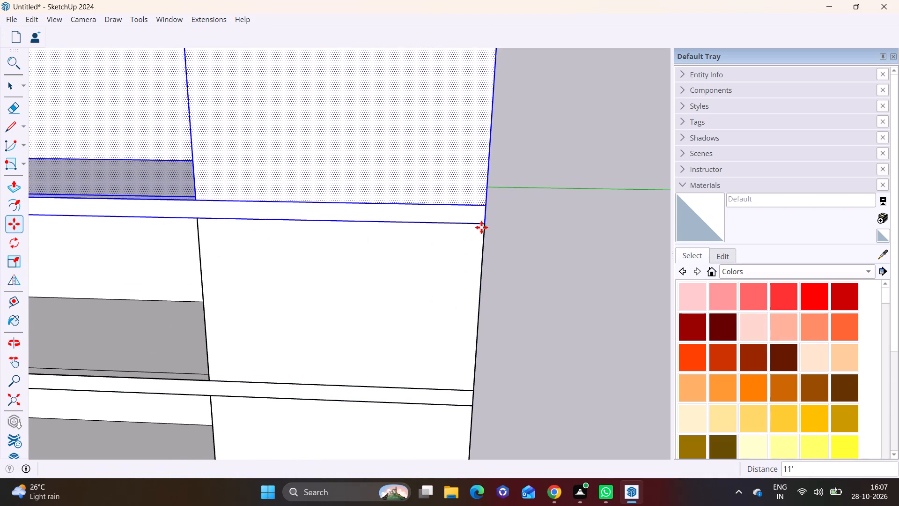
pyautogui.keyDown('shift'); pyautogui.moveTo(487, 231); pyautogui.dragTo(498, 490, button='middle'); pyautogui.keyUp('shift')
pyautogui.keyDown('shift'); pyautogui.moveTo(498, 443); pyautogui.dragTo(512, 384, button='middle'); pyautogui.keyUp('shift')
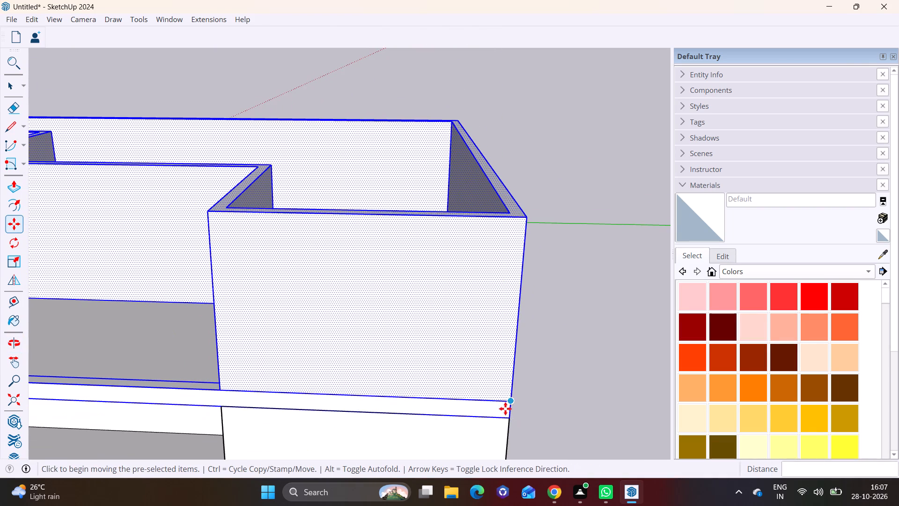
pyautogui.click(508, 415)
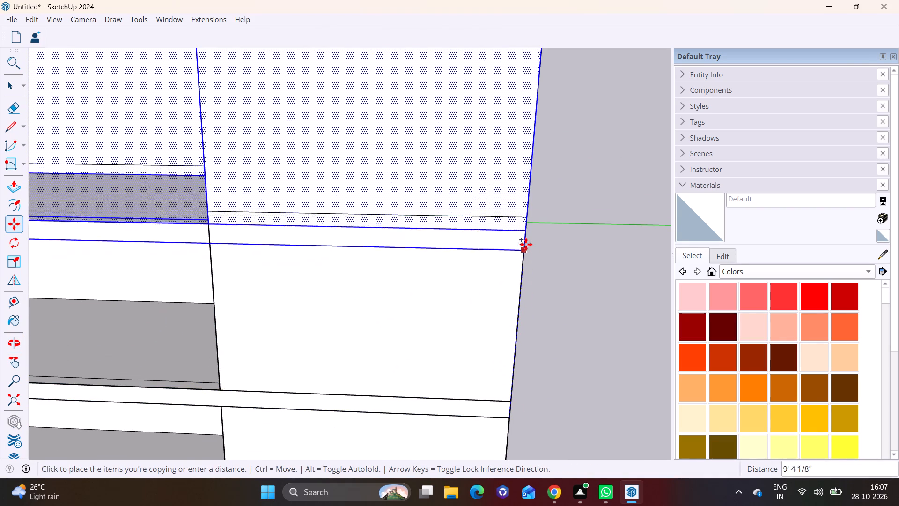
pyautogui.click(521, 217)
# Add the sixth and seventh storeys by copying the top storey upward from its slab corner onto the wall top, and clear the selection.
pyautogui.keyDown('shift'); pyautogui.moveTo(512, 227); pyautogui.dragTo(482, 416, button='middle'); pyautogui.keyUp('shift')
pyautogui.click(497, 407)
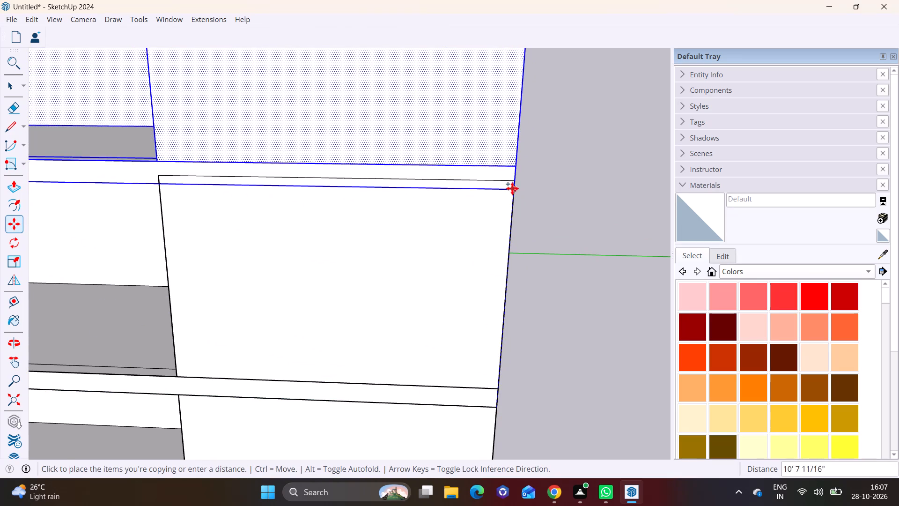
pyautogui.click(512, 184)
pyautogui.keyDown('shift'); pyautogui.moveTo(512, 185); pyautogui.dragTo(520, 405, button='middle'); pyautogui.keyUp('shift')
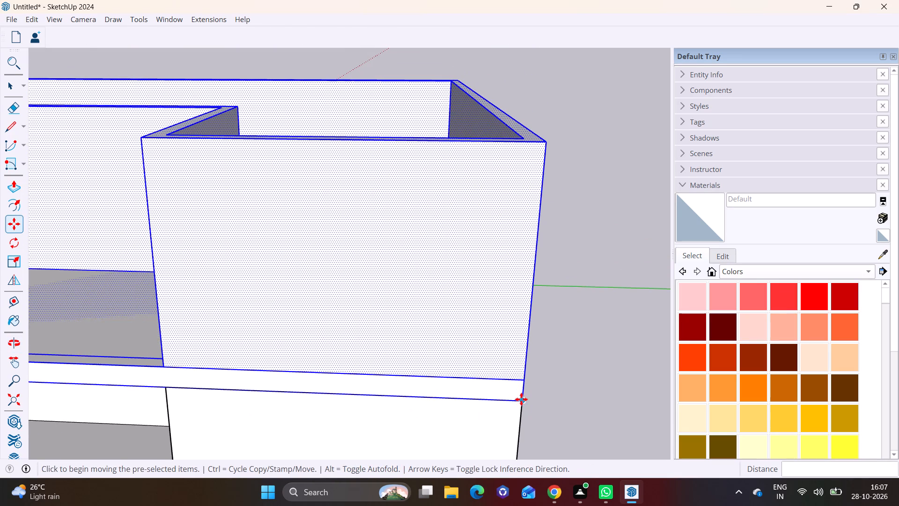
pyautogui.click(521, 400)
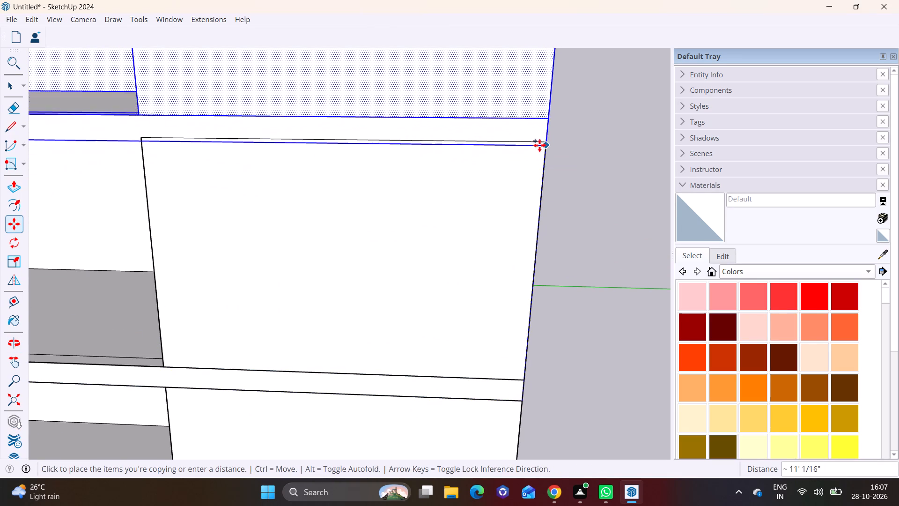
pyautogui.click(541, 141)
pyautogui.press('space')
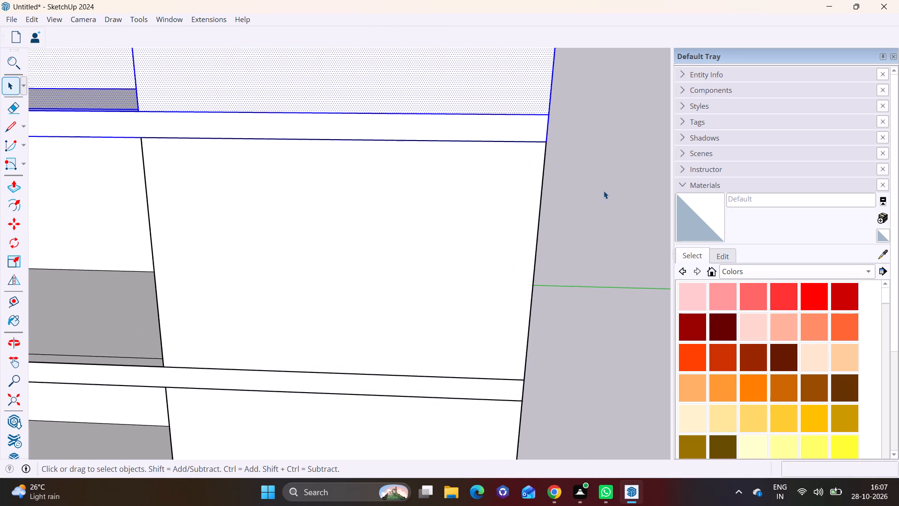
pyautogui.click(604, 191)
# Inspect the stacked storeys from the front and the open top storey from above.
pyautogui.scroll(-12, 589, 186)
pyautogui.keyDown('shift'); pyautogui.moveTo(560, 235); pyautogui.dragTo(554, 184, button='middle'); pyautogui.keyUp('shift')
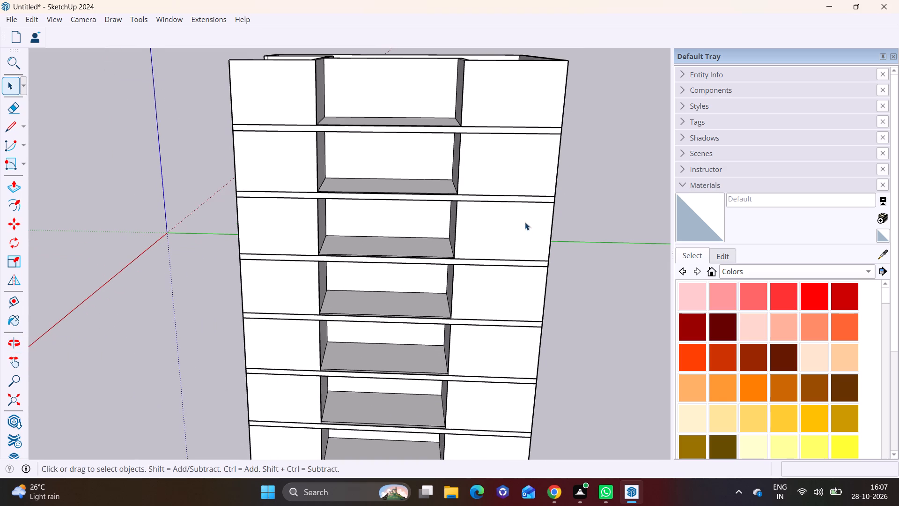
pyautogui.keyDown('shift'); pyautogui.moveTo(509, 359); pyautogui.dragTo(507, 306, button='middle'); pyautogui.keyUp('shift')
pyautogui.scroll(-6, 495, 336)
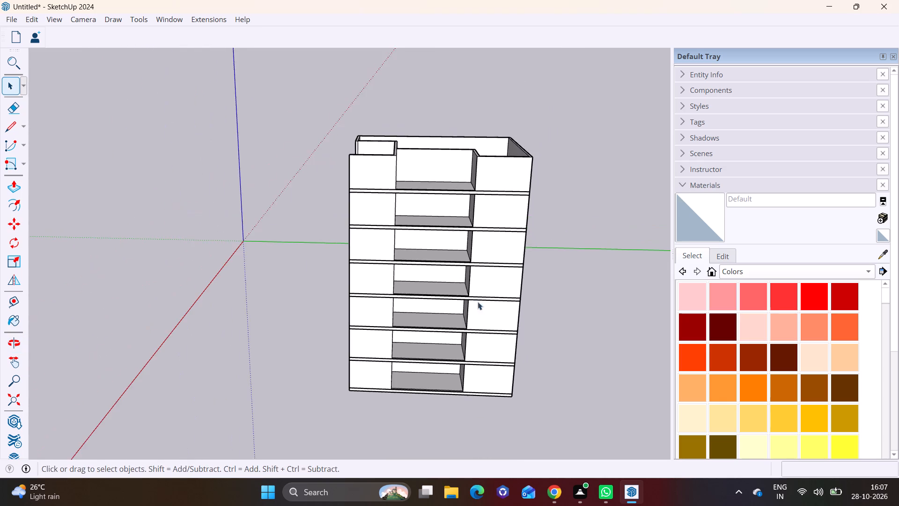
pyautogui.moveTo(477, 301); pyautogui.dragTo(479, 379, button='middle')
pyautogui.moveTo(450, 249); pyautogui.dragTo(434, 322, button='middle')
pyautogui.scroll(4, 423, 206)
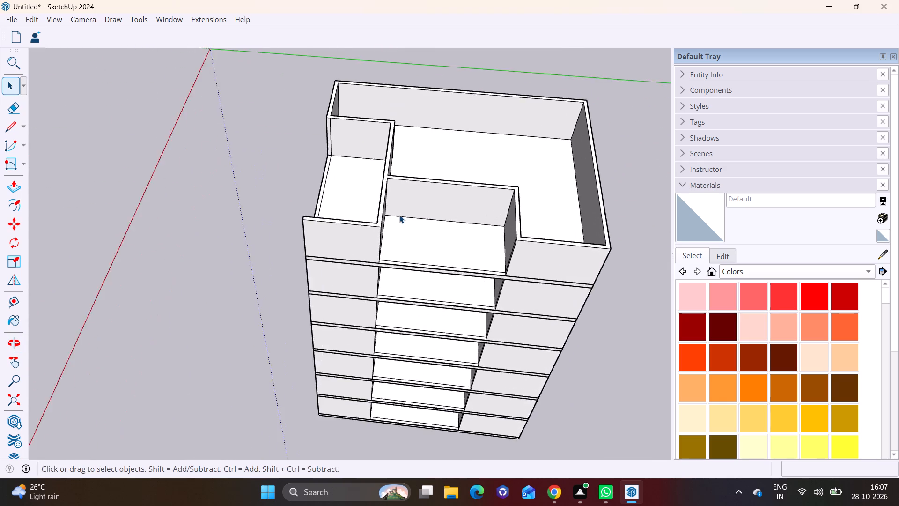
pyautogui.scroll(2, 399, 215)
pyautogui.keyDown('shift'); pyautogui.moveTo(399, 216); pyautogui.dragTo(333, 301, button='middle'); pyautogui.keyUp('shift')
# Draw a rotated rectangle along the full top outer edge of the top storey's long rear wall, rising 1' straight up.
pyautogui.click(22, 164)
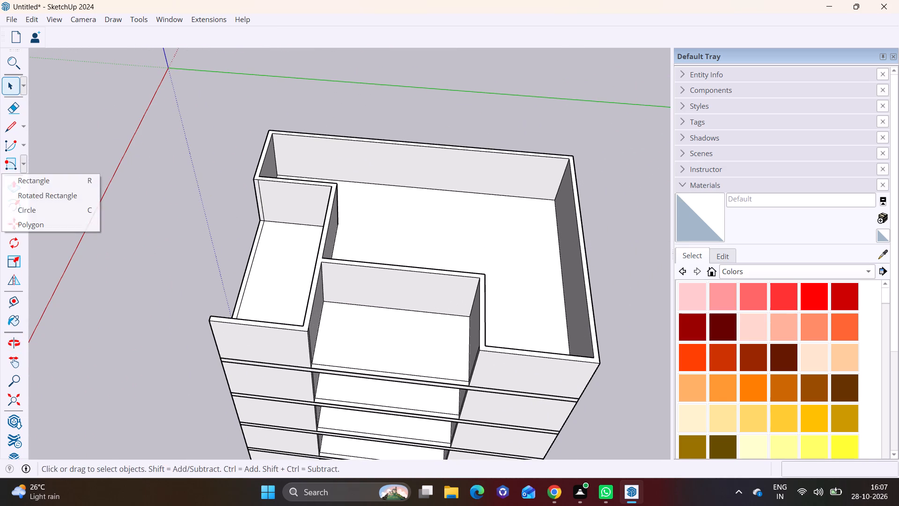
pyautogui.click(24, 195)
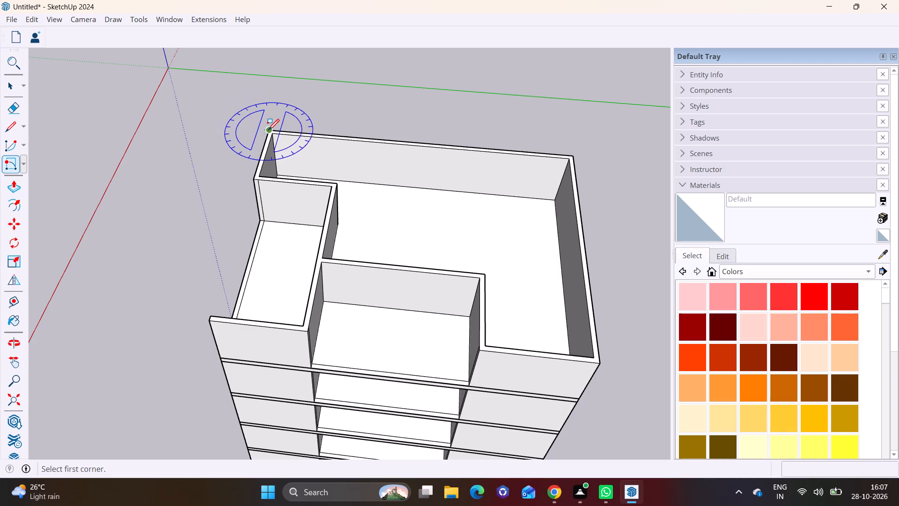
pyautogui.click(268, 130)
pyautogui.click(573, 154)
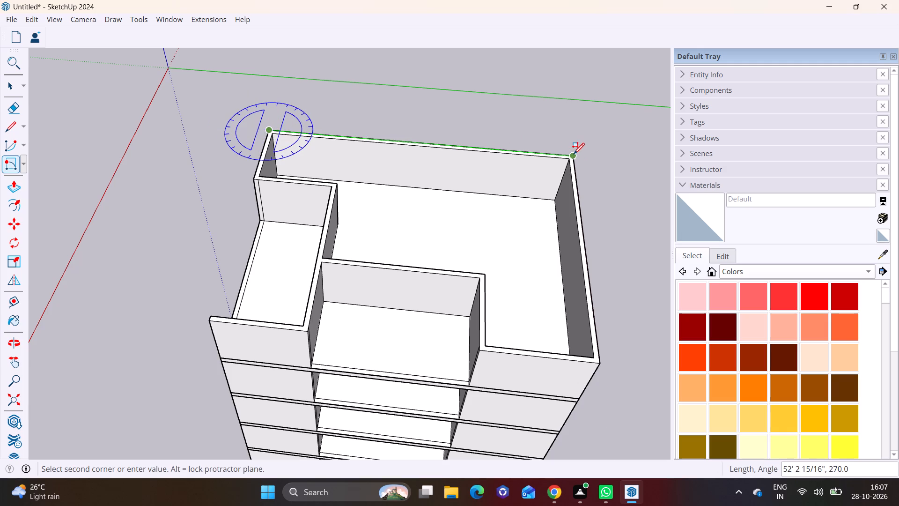
pyautogui.moveTo(494, 184); pyautogui.dragTo(595, 82, button='middle')
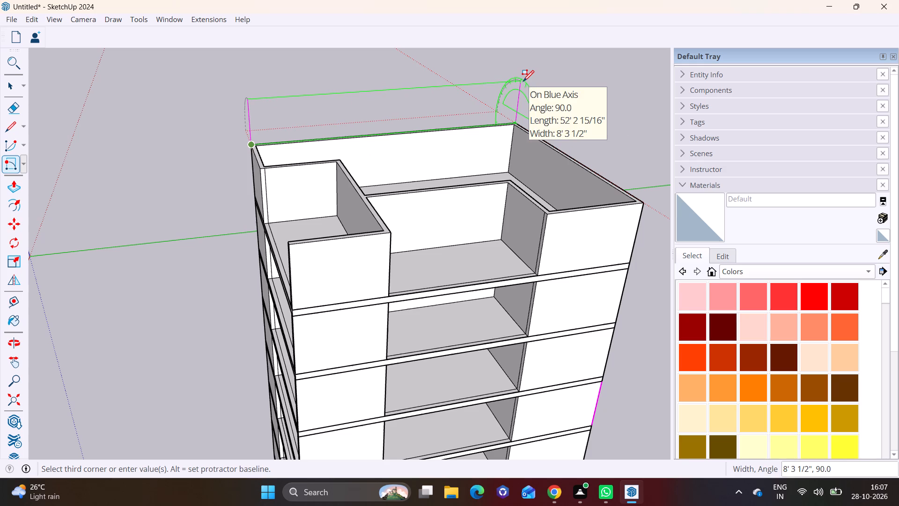
pyautogui.write("1'")
pyautogui.press('Return')
pyautogui.press('space')
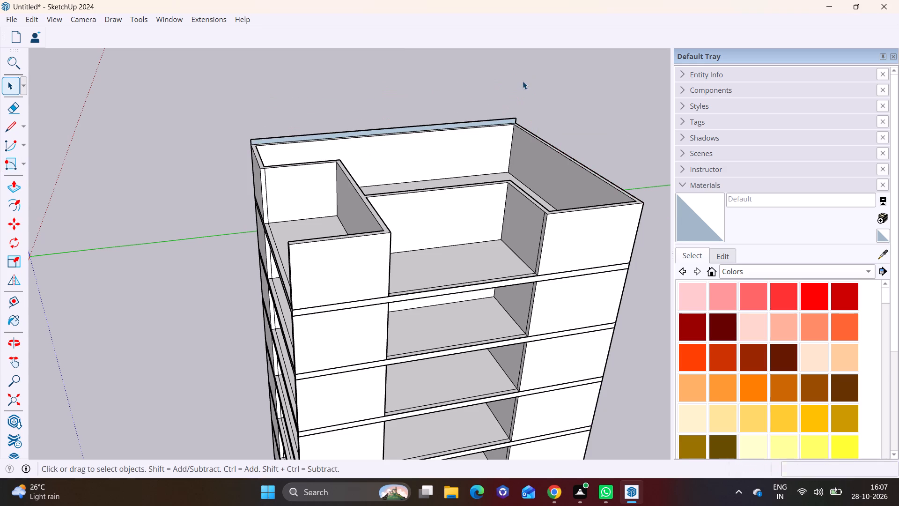
# Group the 1' high rectangle on the top storey's rear wall together with its edges.
pyautogui.scroll(8, 467, 109)
pyautogui.doubleClick(377, 145)
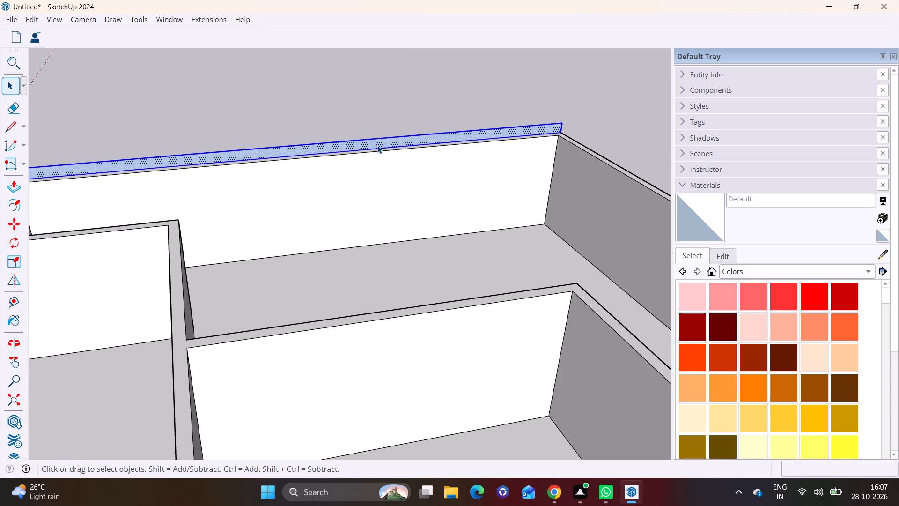
pyautogui.rightClick(377, 145)
pyautogui.click(434, 257)
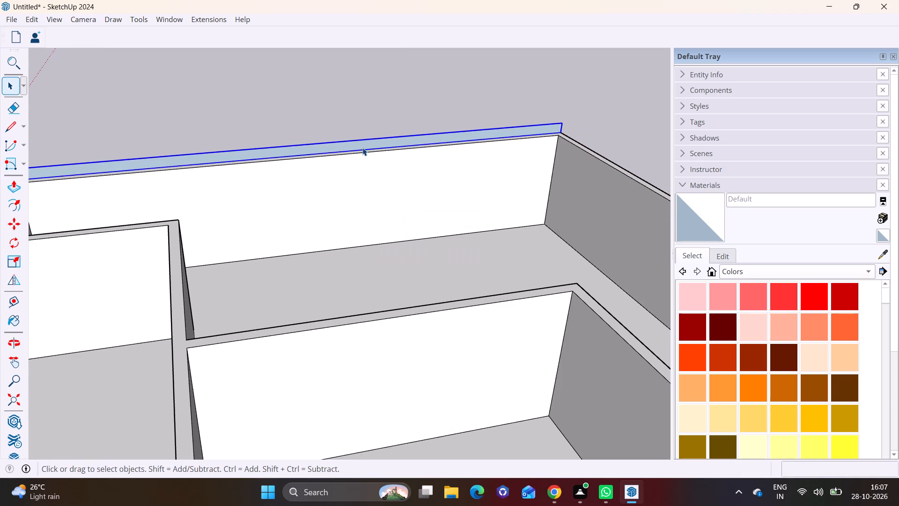
# Inside the group, push/pull the rectangle's face 40' across the open top storey to its front edge as a roof slab, and close the group.
pyautogui.tripleClick(362, 148)
pyautogui.click(8, 187)
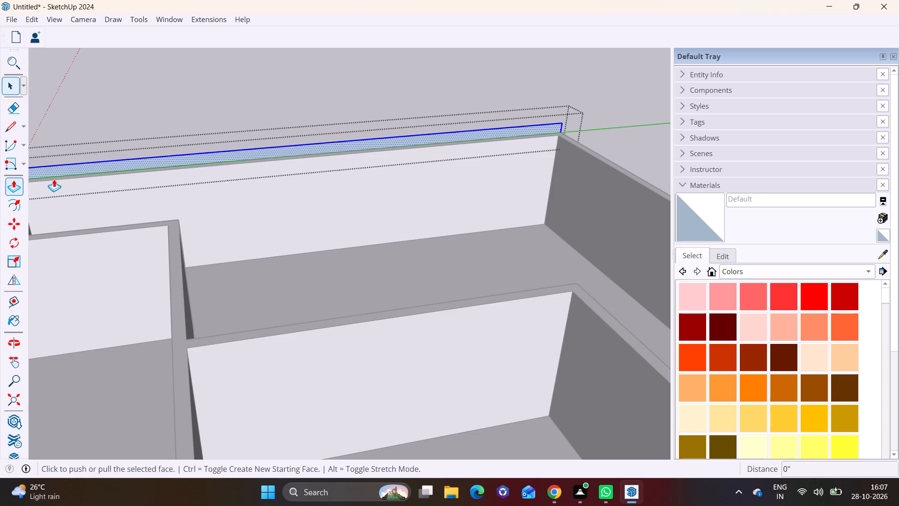
pyautogui.click(240, 151)
pyautogui.middleClick(258, 195)
pyautogui.scroll(-1, 256, 196)
pyautogui.moveTo(319, 283); pyautogui.dragTo(352, 140, button='middle')
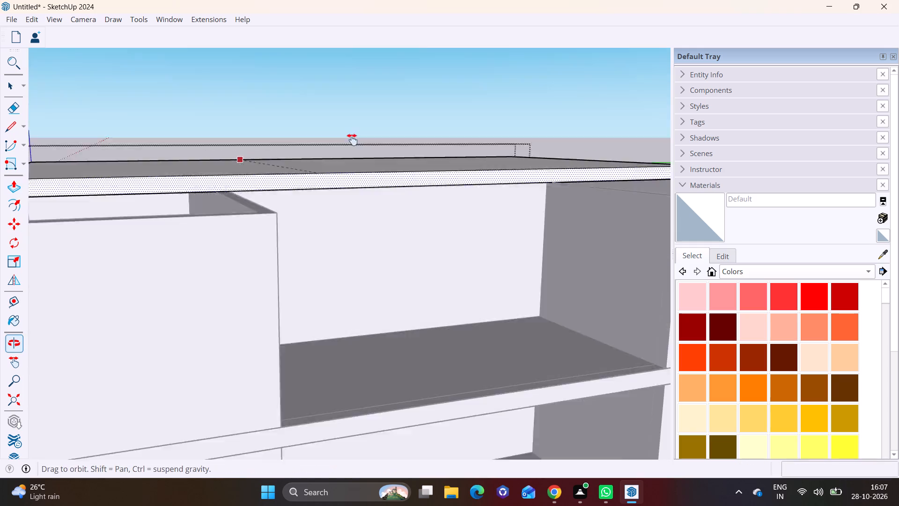
pyautogui.moveTo(352, 140); pyautogui.dragTo(355, 110, button='middle')
pyautogui.click(292, 174)
pyautogui.press('space')
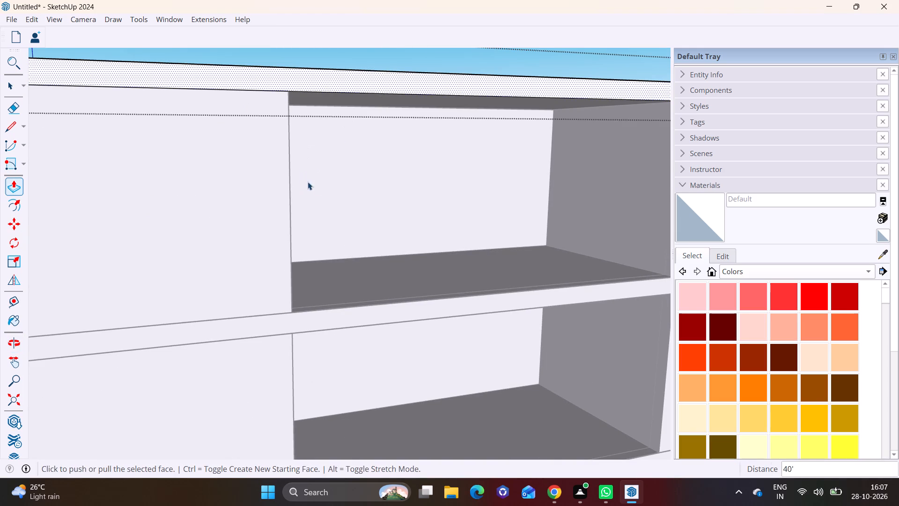
pyautogui.scroll(-8, 359, 121)
pyautogui.moveTo(376, 202); pyautogui.dragTo(460, 210, button='middle')
pyautogui.click(598, 214)
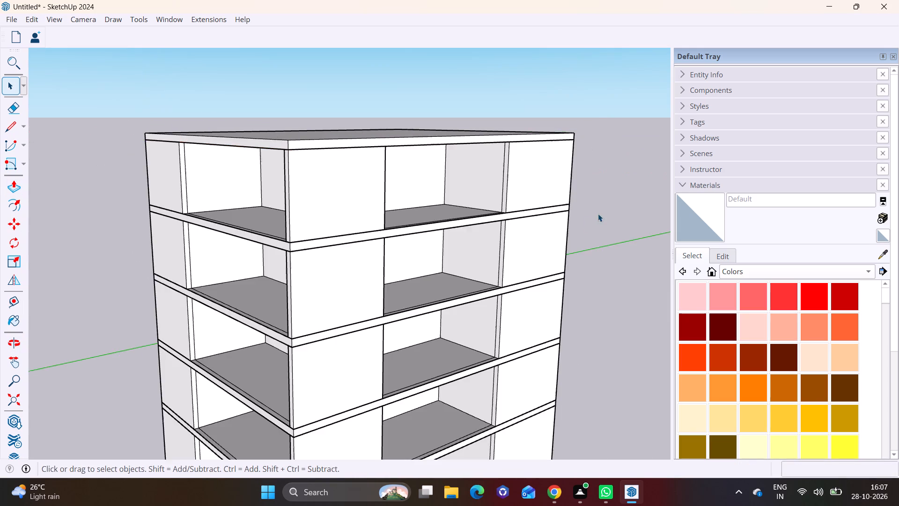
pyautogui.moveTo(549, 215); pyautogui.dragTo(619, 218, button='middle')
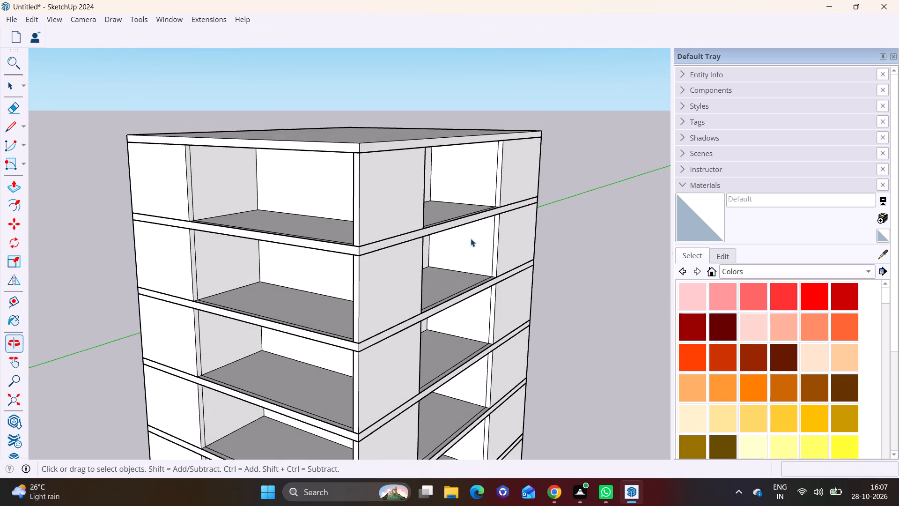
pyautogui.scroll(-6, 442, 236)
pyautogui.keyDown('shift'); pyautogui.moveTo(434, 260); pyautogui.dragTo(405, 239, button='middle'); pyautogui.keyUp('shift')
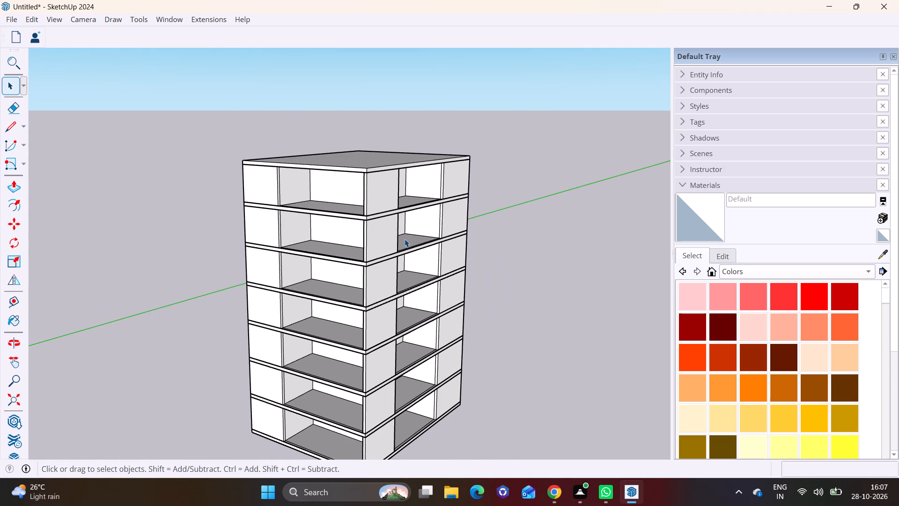
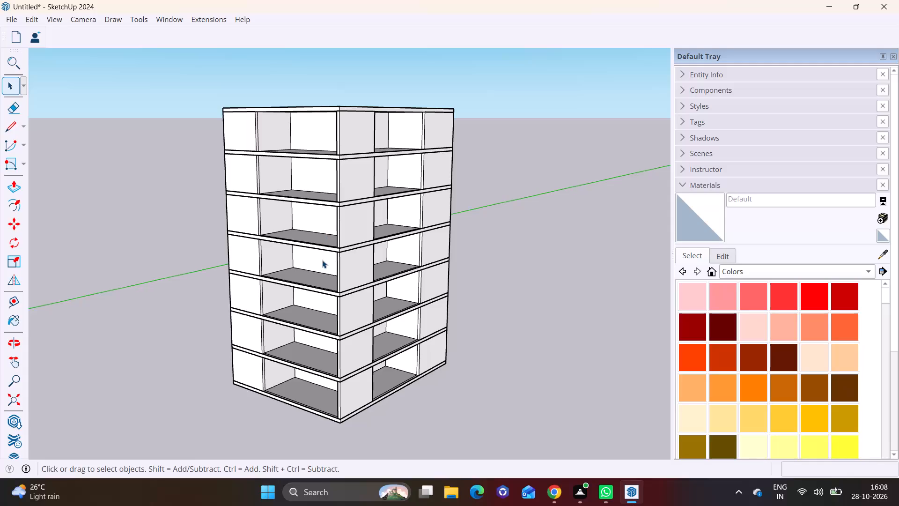
# Inside the ground-storey floor slab's group, push/pull the edge face parallel to the green axis outward about 2' 8".
pyautogui.scroll(3, 321, 254)
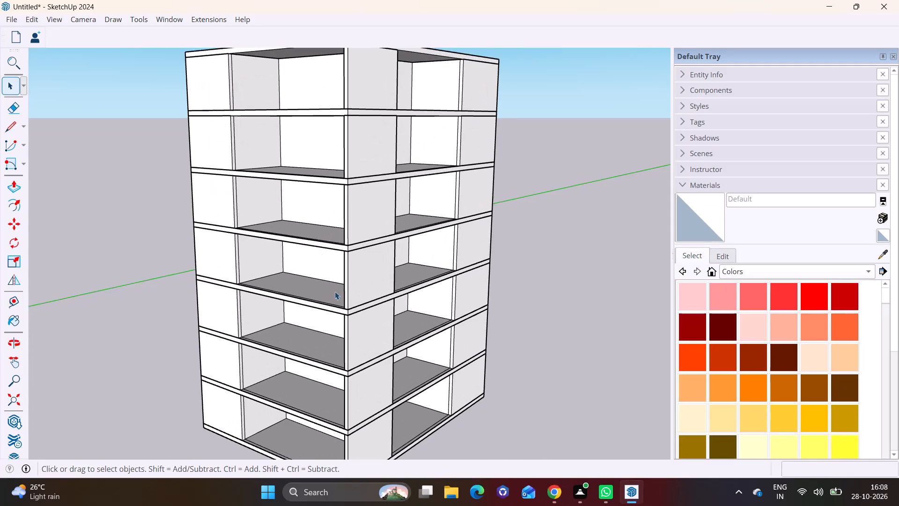
pyautogui.moveTo(329, 287); pyautogui.dragTo(288, 205, button='middle')
pyautogui.moveTo(296, 242); pyautogui.dragTo(292, 152, button='middle')
pyautogui.scroll(4, 396, 357)
pyautogui.keyDown('shift'); pyautogui.moveTo(388, 354); pyautogui.dragTo(412, 339, button='middle'); pyautogui.keyUp('shift')
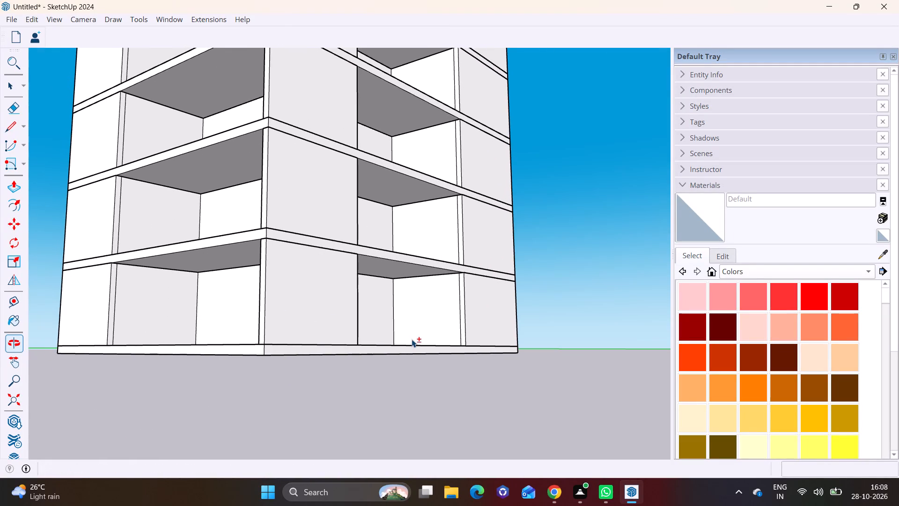
pyautogui.moveTo(348, 342); pyautogui.dragTo(327, 387, button='middle')
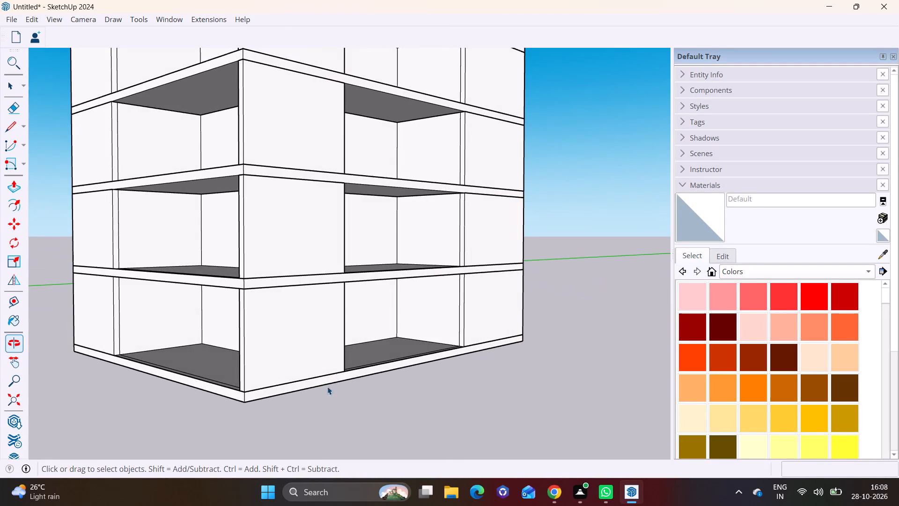
pyautogui.scroll(3, 342, 369)
pyautogui.keyDown('shift'); pyautogui.moveTo(348, 363); pyautogui.dragTo(379, 331, button='middle'); pyautogui.keyUp('shift')
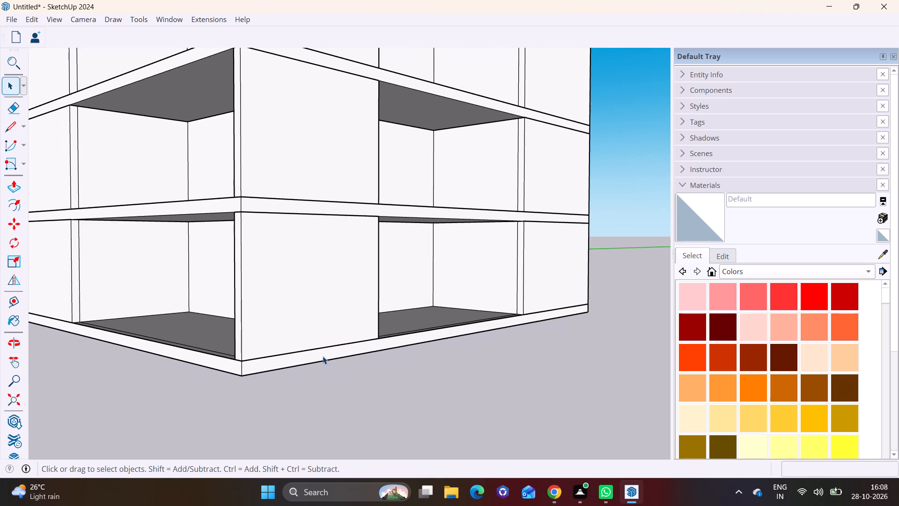
pyautogui.tripleClick(323, 356)
pyautogui.click(314, 356)
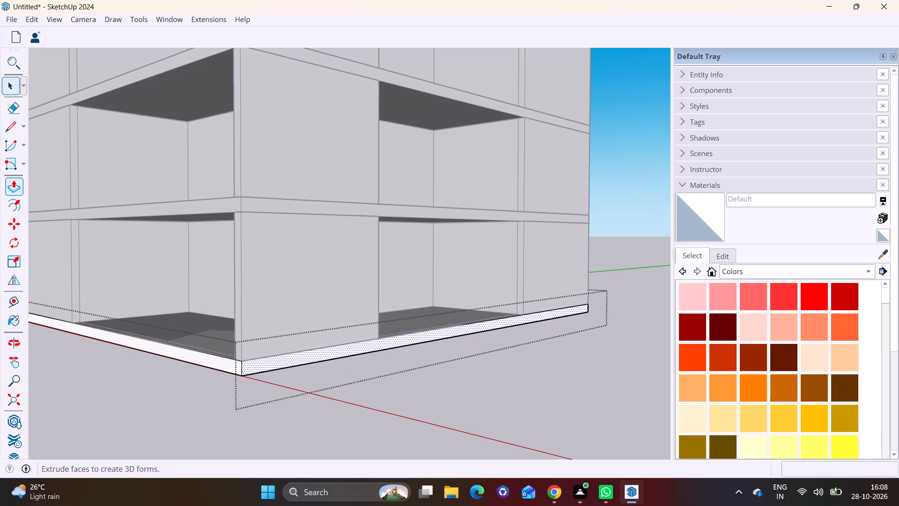
pyautogui.click(9, 188)
pyautogui.click(313, 356)
pyautogui.click(338, 359)
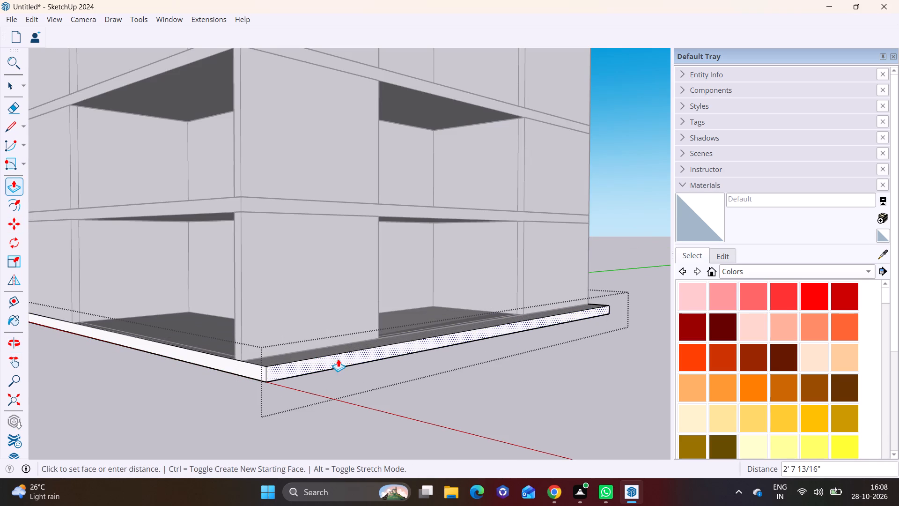
# Push/pull the slab's adjoining edge face along the red axis outward to form a similar overhang, and close the group.
pyautogui.moveTo(337, 327); pyautogui.dragTo(352, 346, button='middle')
pyautogui.press('space')
pyautogui.click(268, 390)
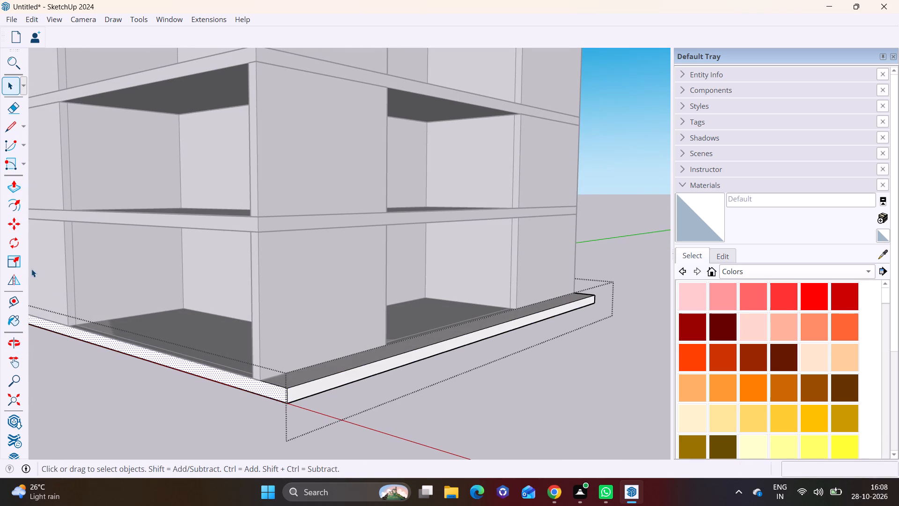
pyautogui.click(16, 186)
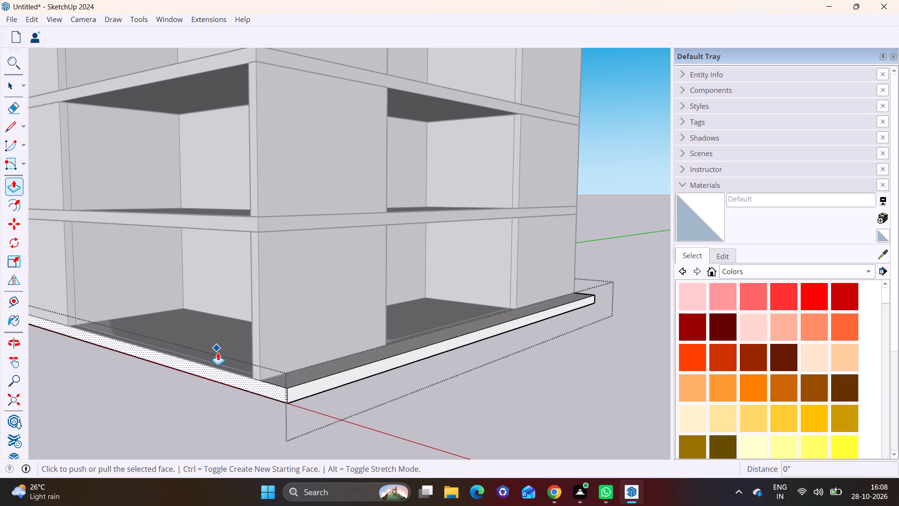
pyautogui.click(224, 372)
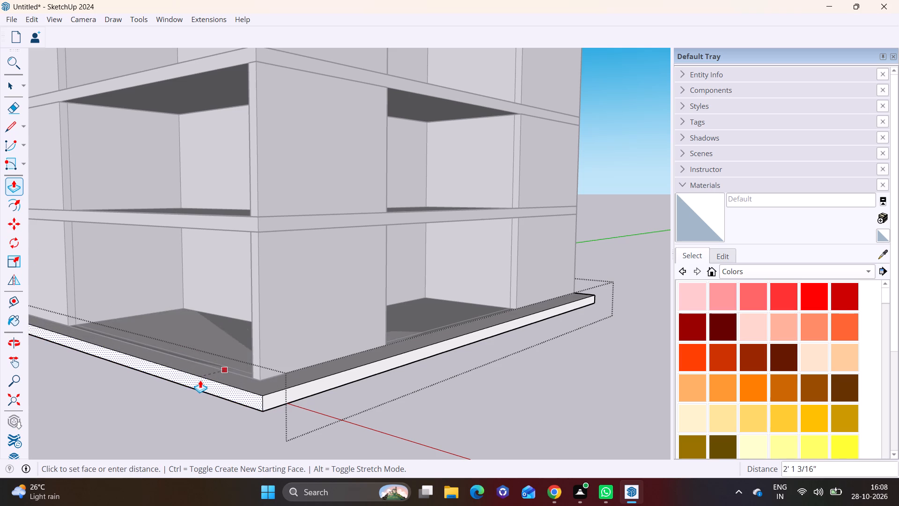
pyautogui.click(193, 380)
pyautogui.press('space')
pyautogui.click(405, 422)
# Draw a narrow upright rectangle on the green-axis side's ground-storey corner wall, rising from the slab along the edge beside the opening.
pyautogui.scroll(-2, 414, 417)
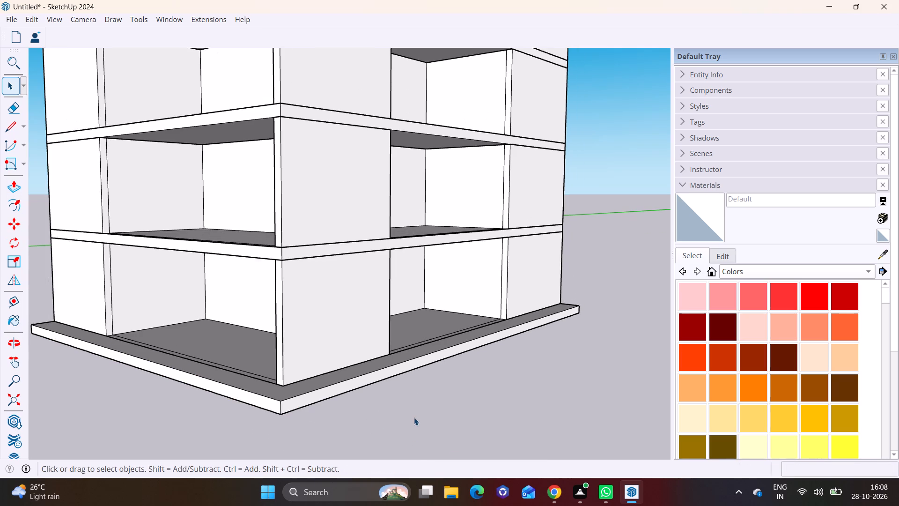
pyautogui.keyDown('shift'); pyautogui.moveTo(397, 398); pyautogui.dragTo(371, 413, button='middle'); pyautogui.keyUp('shift')
pyautogui.click(24, 160)
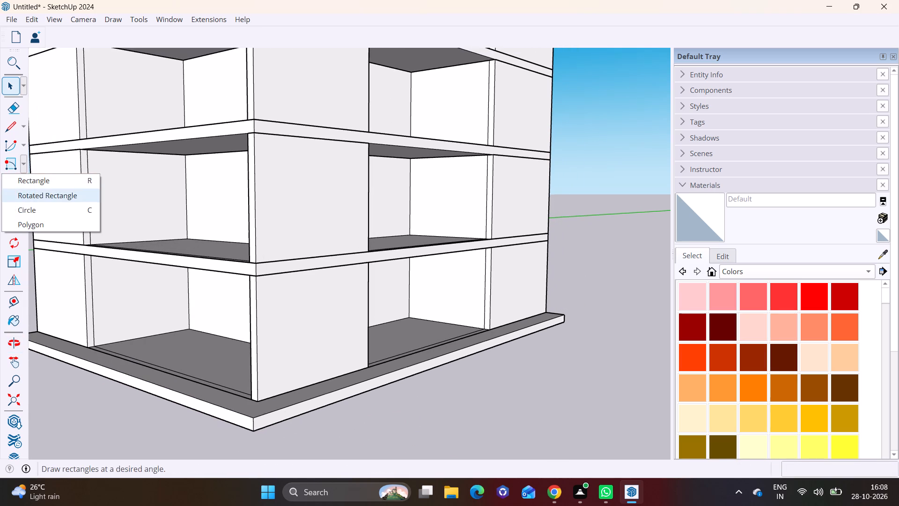
pyautogui.click(37, 181)
pyautogui.moveTo(302, 334); pyautogui.dragTo(286, 327, button='middle')
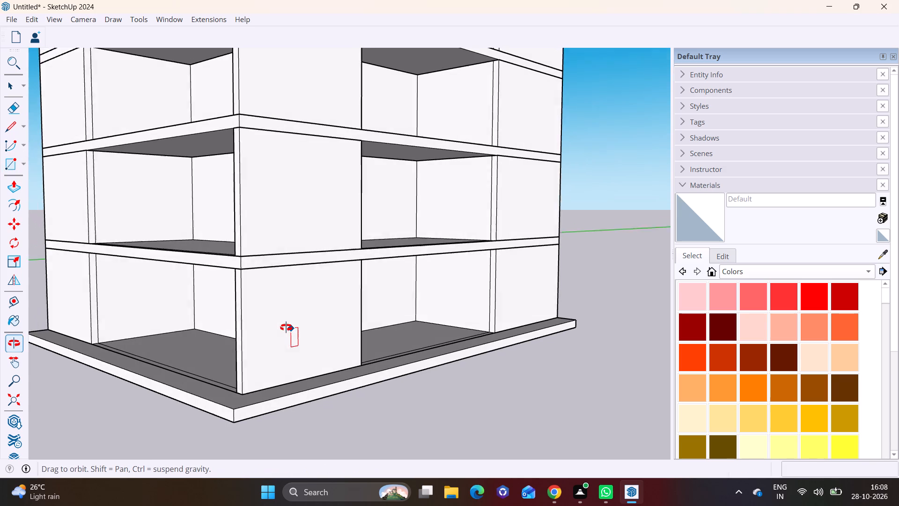
pyautogui.moveTo(286, 327); pyautogui.dragTo(275, 327, button='middle')
pyautogui.moveTo(295, 345); pyautogui.dragTo(279, 303, button='middle')
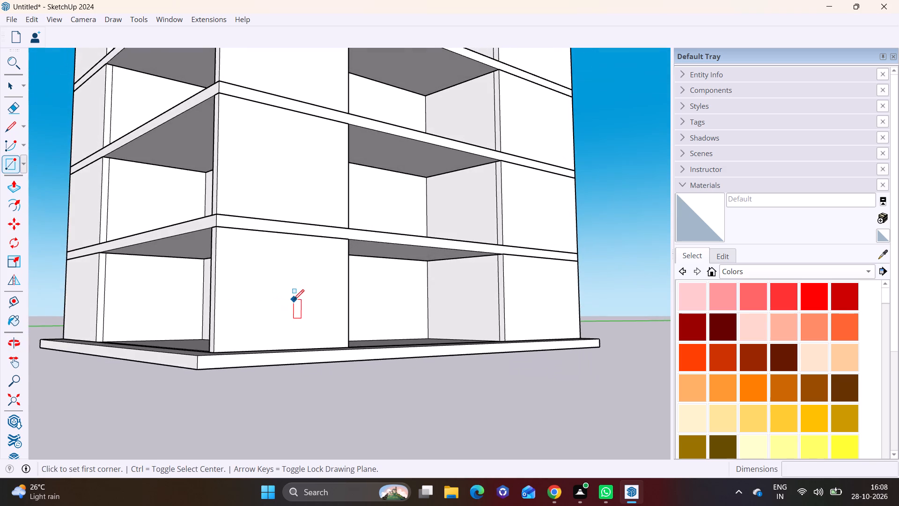
pyautogui.scroll(-1, 294, 300)
pyautogui.keyDown('shift'); pyautogui.moveTo(298, 305); pyautogui.dragTo(332, 354, button='middle'); pyautogui.keyUp('shift')
pyautogui.scroll(3, 353, 369)
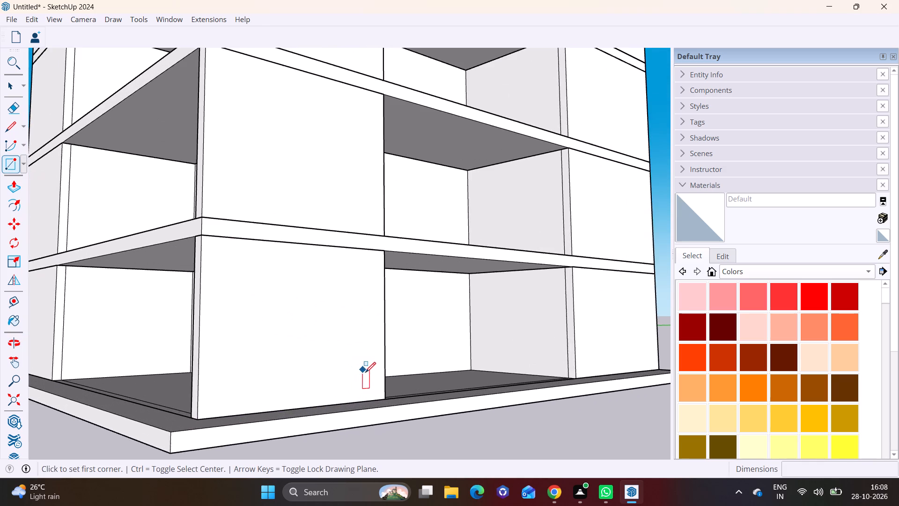
pyautogui.scroll(3, 365, 372)
pyautogui.keyDown('shift'); pyautogui.moveTo(376, 382); pyautogui.dragTo(376, 391, button='middle'); pyautogui.keyUp('shift')
pyautogui.moveTo(389, 391); pyautogui.dragTo(382, 414, button='middle')
pyautogui.scroll(2, 383, 414)
pyautogui.click(377, 432)
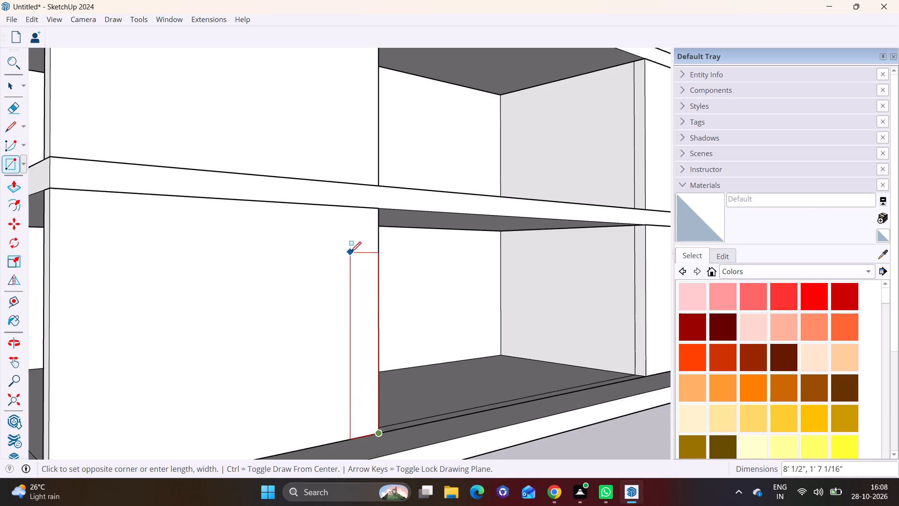
pyautogui.click(355, 232)
pyautogui.press('space')
# Push/pull the narrow rectangle about 2' 11" out from the wall to form a pier.
pyautogui.click(360, 263)
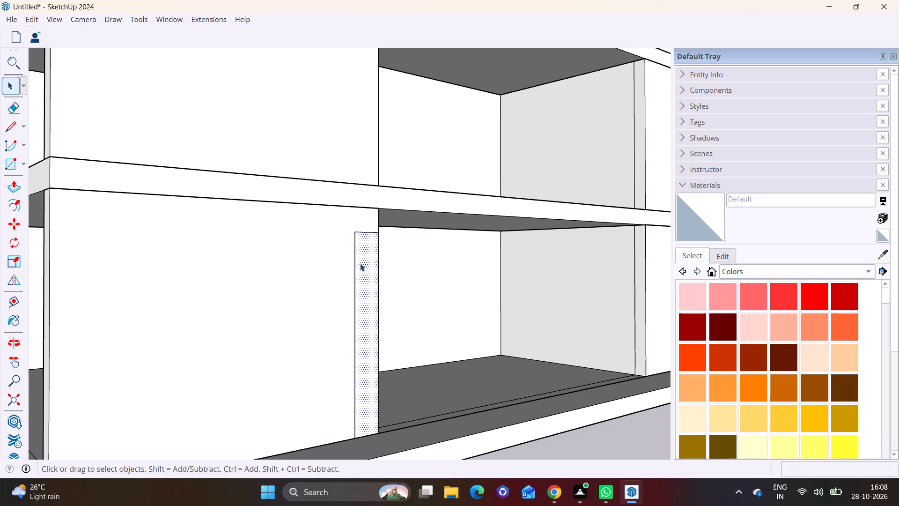
pyautogui.click(19, 256)
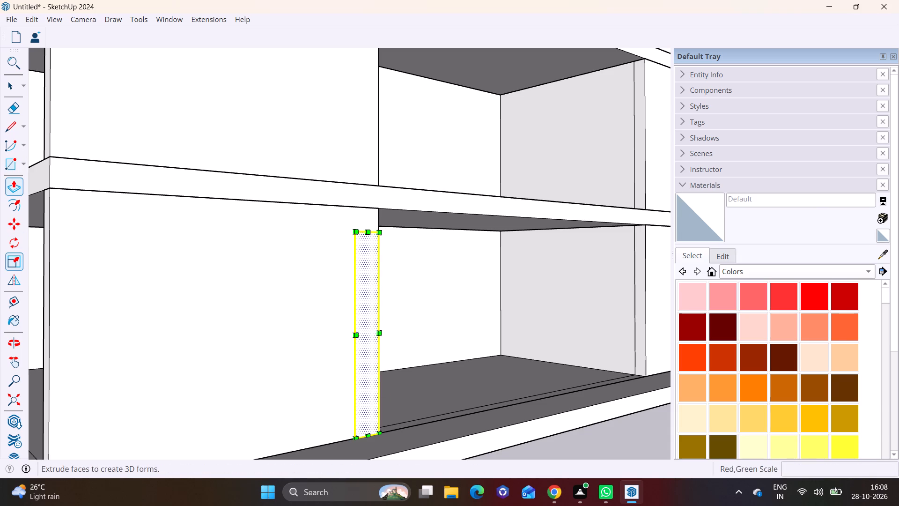
pyautogui.click(8, 182)
pyautogui.click(368, 338)
pyautogui.keyDown('shift'); pyautogui.moveTo(397, 387); pyautogui.dragTo(390, 337, button='middle'); pyautogui.keyUp('shift')
pyautogui.click(401, 380)
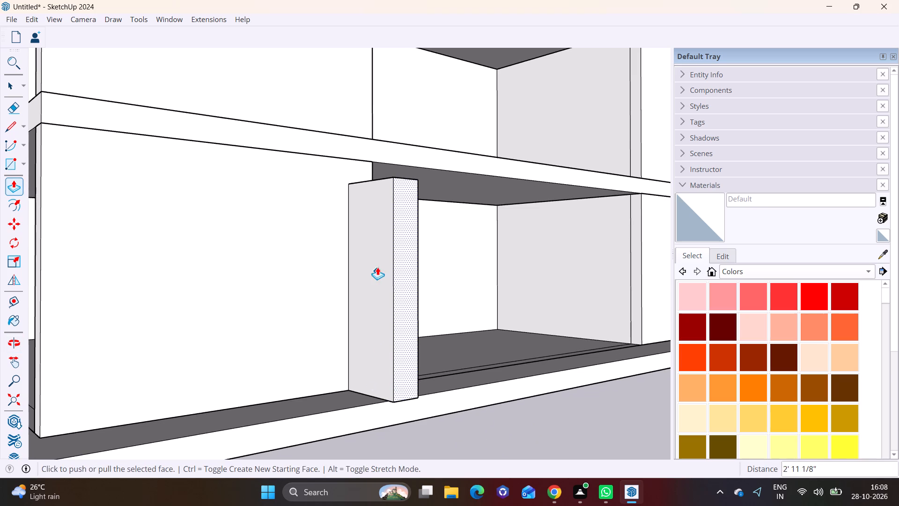
# Push/pull the pier's top face upward in stages past the lower storeys, including a pull of about 13' 8".
pyautogui.scroll(1, 396, 234)
pyautogui.moveTo(396, 234); pyautogui.dragTo(381, 400, button='middle')
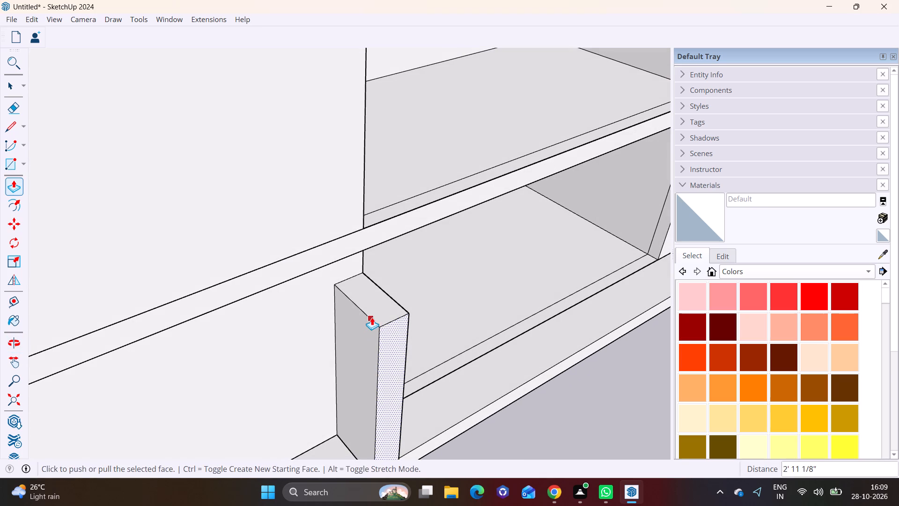
pyautogui.press('space')
pyautogui.click(375, 312)
pyautogui.click(14, 190)
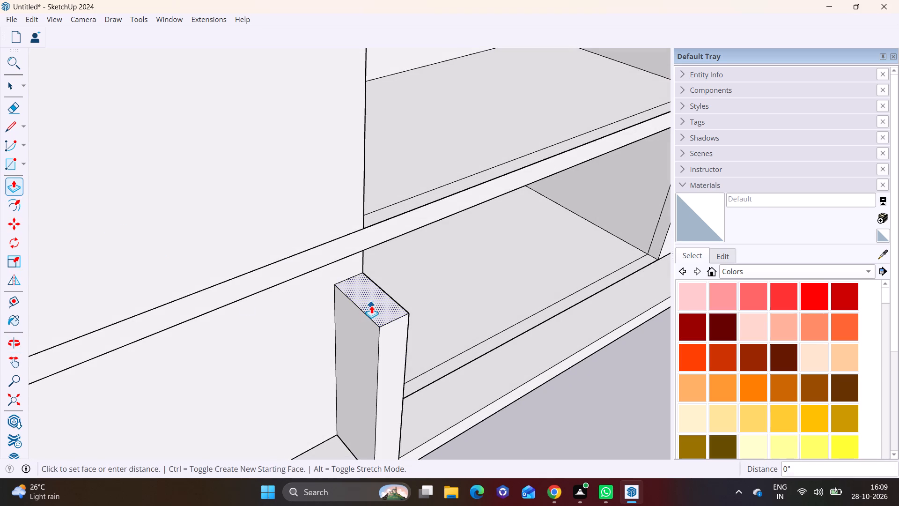
pyautogui.click(371, 305)
pyautogui.click(344, 201)
pyautogui.moveTo(378, 282); pyautogui.dragTo(326, 74)
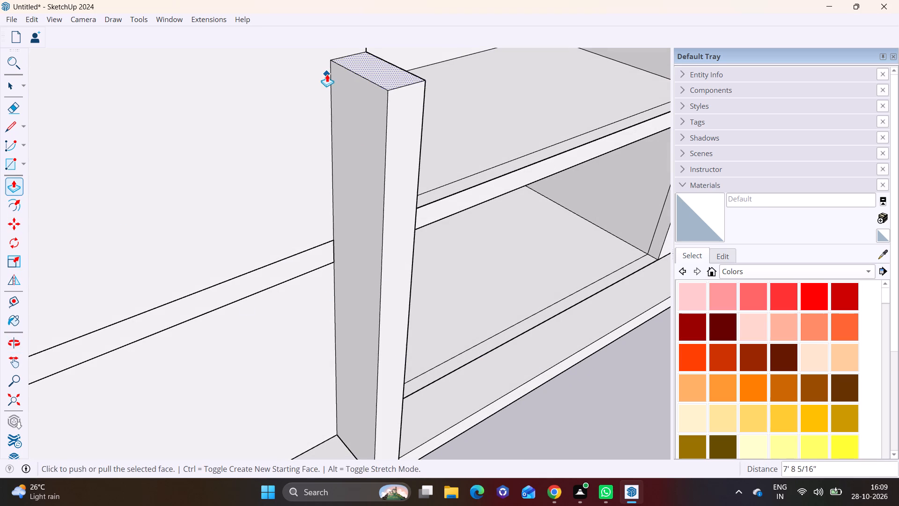
pyautogui.scroll(-6, 327, 74)
pyautogui.keyDown('shift'); pyautogui.moveTo(328, 81); pyautogui.dragTo(363, 493, button='middle'); pyautogui.keyUp('shift')
pyautogui.moveTo(400, 429); pyautogui.dragTo(396, 338, button='middle')
pyautogui.moveTo(385, 373); pyautogui.dragTo(364, 169)
pyautogui.moveTo(392, 341); pyautogui.dragTo(354, 58)
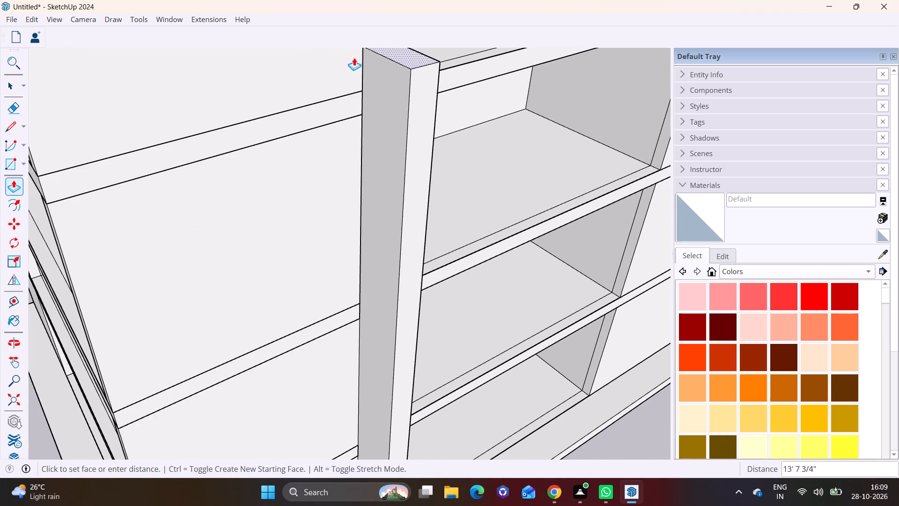
pyautogui.moveTo(354, 58); pyautogui.dragTo(354, 57)
# Extend the pier's top face further up the façade in stages, ending with a pull of about 15'.
pyautogui.keyDown('shift'); pyautogui.moveTo(345, 96); pyautogui.dragTo(341, 422, button='middle'); pyautogui.keyUp('shift')
pyautogui.moveTo(405, 411); pyautogui.dragTo(377, 128)
pyautogui.moveTo(391, 214); pyautogui.dragTo(379, 80)
pyautogui.keyDown('shift'); pyautogui.moveTo(396, 84); pyautogui.dragTo(410, 371, button='middle'); pyautogui.keyUp('shift')
pyautogui.moveTo(437, 382); pyautogui.dragTo(427, 170)
pyautogui.scroll(-12, 435, 172)
pyautogui.keyDown('shift'); pyautogui.moveTo(435, 188); pyautogui.dragTo(376, 365, button='middle'); pyautogui.keyUp('shift')
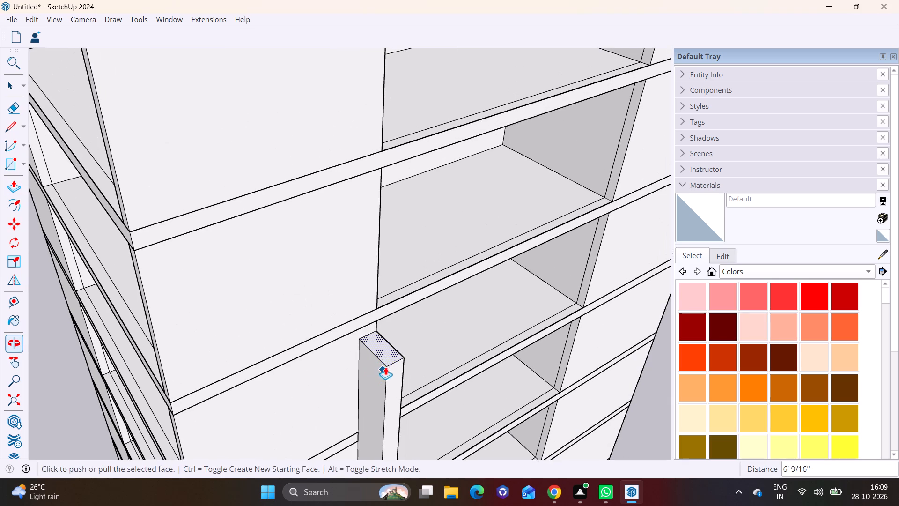
pyautogui.moveTo(390, 354); pyautogui.dragTo(355, 166)
pyautogui.moveTo(386, 344); pyautogui.dragTo(373, 113)
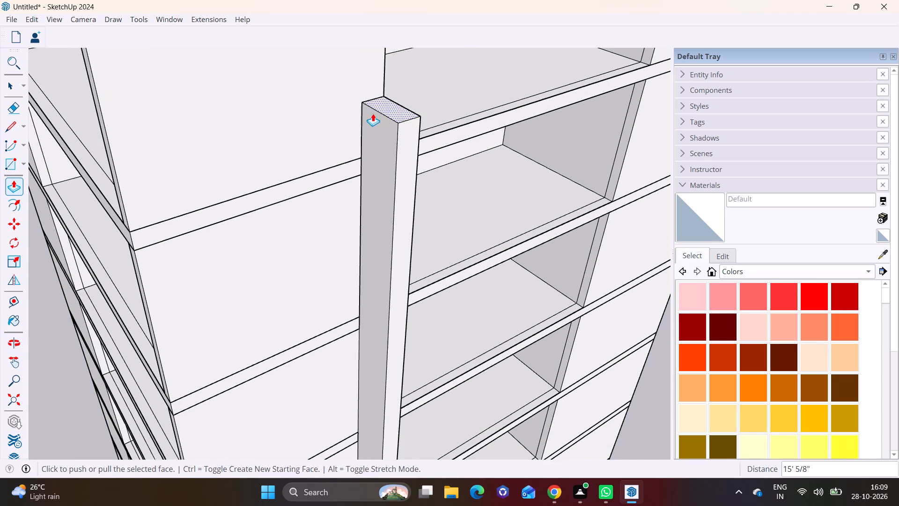
# Raise the pier's top face to the upper edge of the roof slab.
pyautogui.keyDown('shift'); pyautogui.moveTo(373, 113); pyautogui.dragTo(378, 338, button='middle'); pyautogui.keyUp('shift')
pyautogui.moveTo(404, 342); pyautogui.dragTo(385, 211)
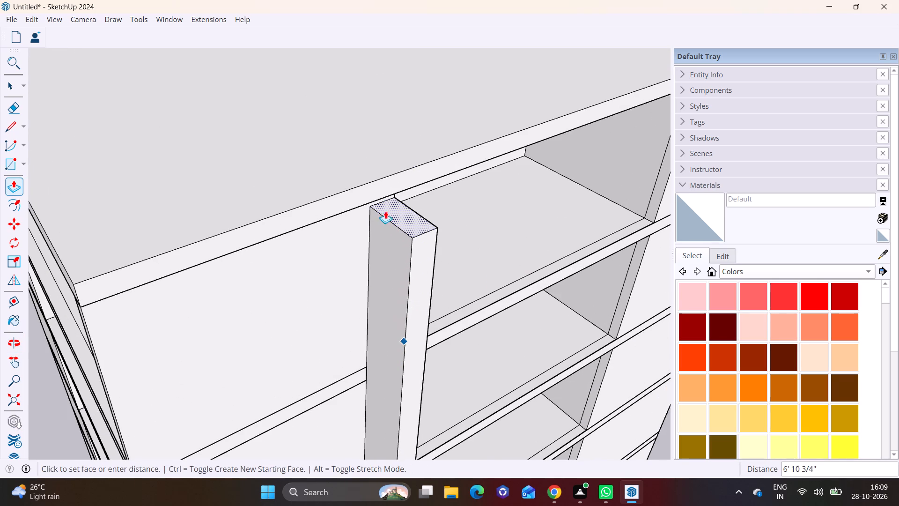
pyautogui.moveTo(385, 211); pyautogui.dragTo(376, 182)
pyautogui.click(390, 206)
pyautogui.click(397, 212)
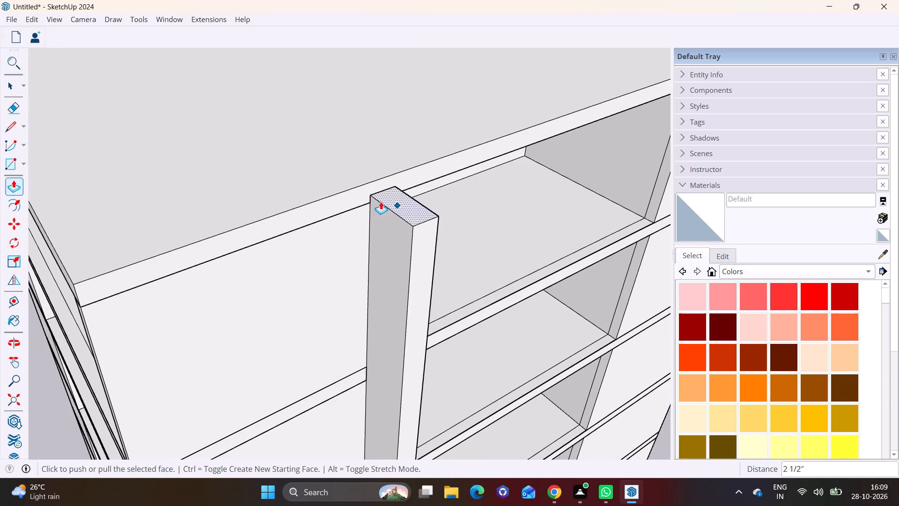
pyautogui.moveTo(384, 200); pyautogui.dragTo(384, 186)
pyautogui.click(383, 187)
pyautogui.press('space')
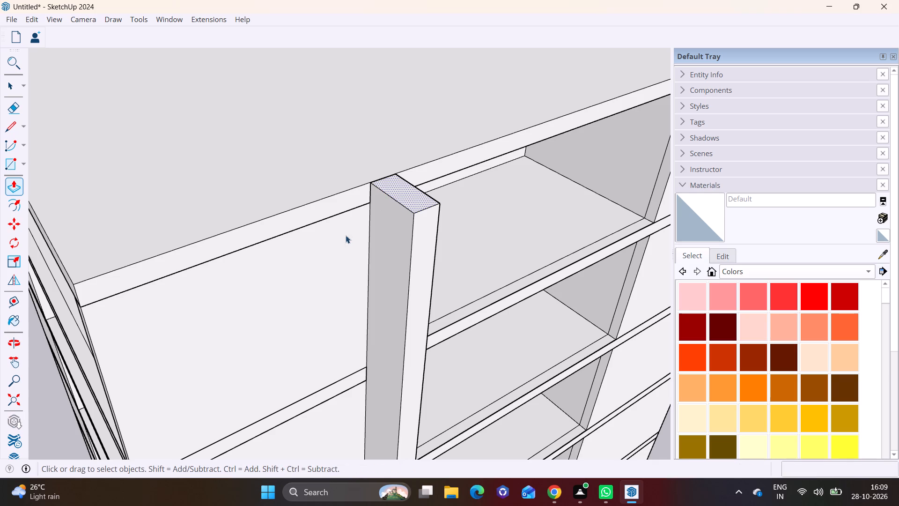
# Inspect the full-height pier and the building's adjoining façade from ground level.
pyautogui.scroll(-16, 361, 227)
pyautogui.moveTo(442, 310); pyautogui.dragTo(422, 151, button='middle')
pyautogui.scroll(5, 389, 282)
pyautogui.keyDown('shift'); pyautogui.moveTo(385, 264); pyautogui.dragTo(391, 163, button='middle'); pyautogui.keyUp('shift')
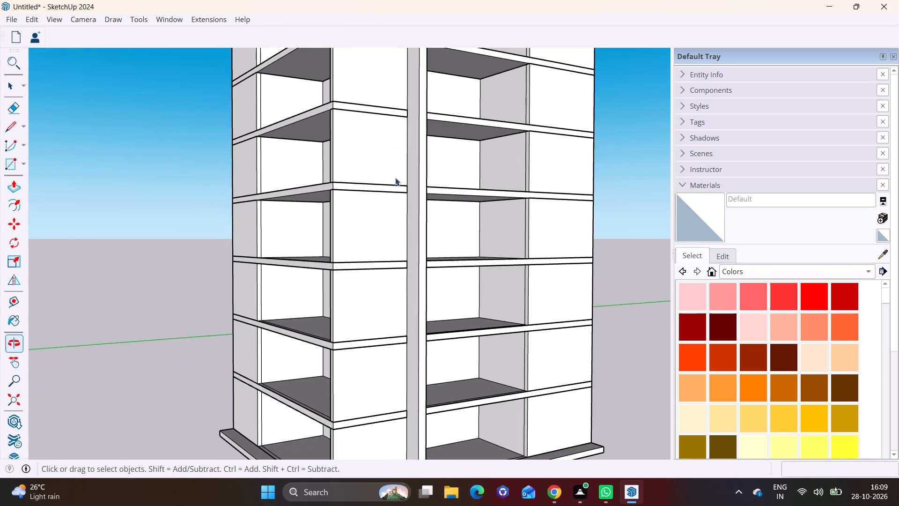
pyautogui.keyDown('shift'); pyautogui.scroll(1, 398, 318); pyautogui.keyUp('shift')
pyautogui.keyDown('shift'); pyautogui.moveTo(391, 318); pyautogui.dragTo(409, 237, button='middle'); pyautogui.keyUp('shift')
pyautogui.scroll(3, 363, 307)
pyautogui.moveTo(359, 313); pyautogui.dragTo(434, 305, button='middle')
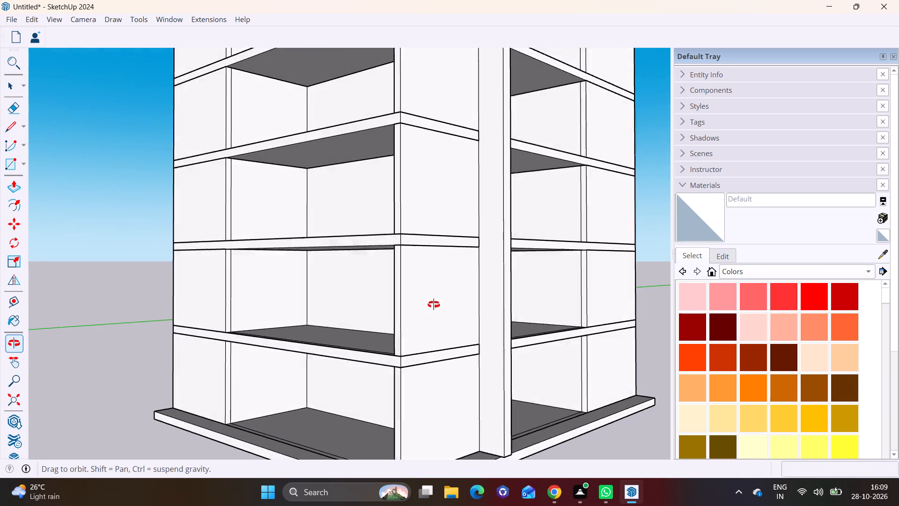
pyautogui.moveTo(434, 305); pyautogui.dragTo(602, 298, button='middle')
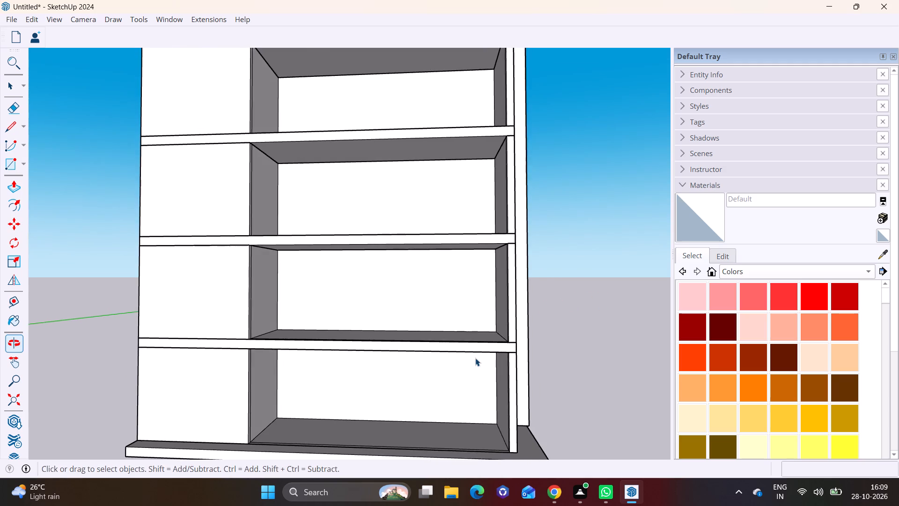
# Draw a centre line about 12' 11 3/4" long across the ground-storey floor, from the front edge to the back wall.
pyautogui.scroll(2, 472, 358)
pyautogui.keyDown('shift'); pyautogui.moveTo(474, 340); pyautogui.dragTo(499, 292, button='middle'); pyautogui.keyUp('shift')
pyautogui.moveTo(459, 316); pyautogui.dragTo(470, 427, button='middle')
pyautogui.keyDown('shift'); pyautogui.moveTo(475, 403); pyautogui.dragTo(486, 295, button='middle'); pyautogui.keyUp('shift')
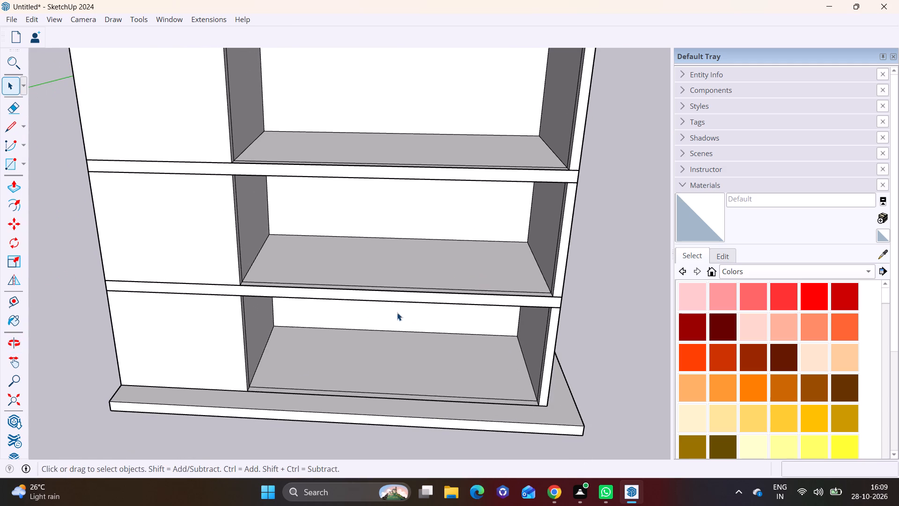
pyautogui.keyDown('shift'); pyautogui.moveTo(386, 297); pyautogui.dragTo(386, 312, button='middle'); pyautogui.keyUp('shift')
pyautogui.moveTo(391, 350); pyautogui.dragTo(387, 350, button='middle')
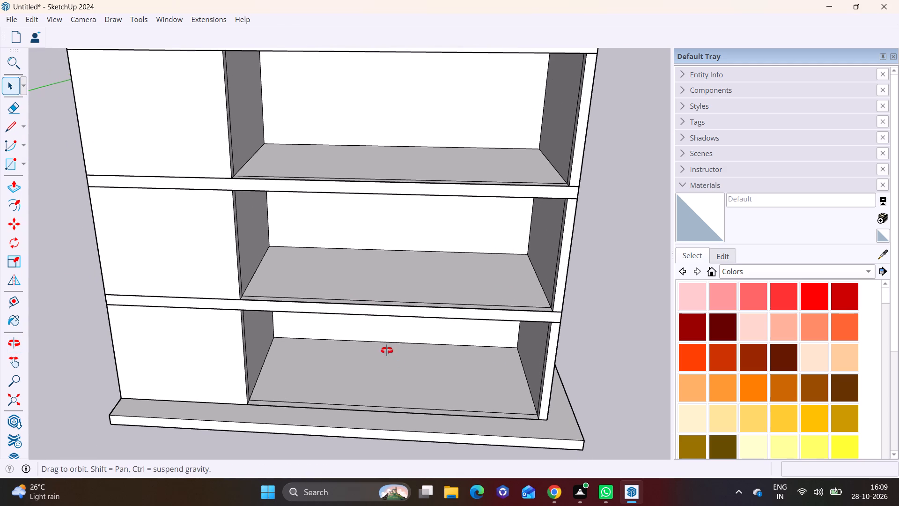
pyautogui.moveTo(387, 350); pyautogui.dragTo(415, 339, button='middle')
pyautogui.scroll(3, 415, 355)
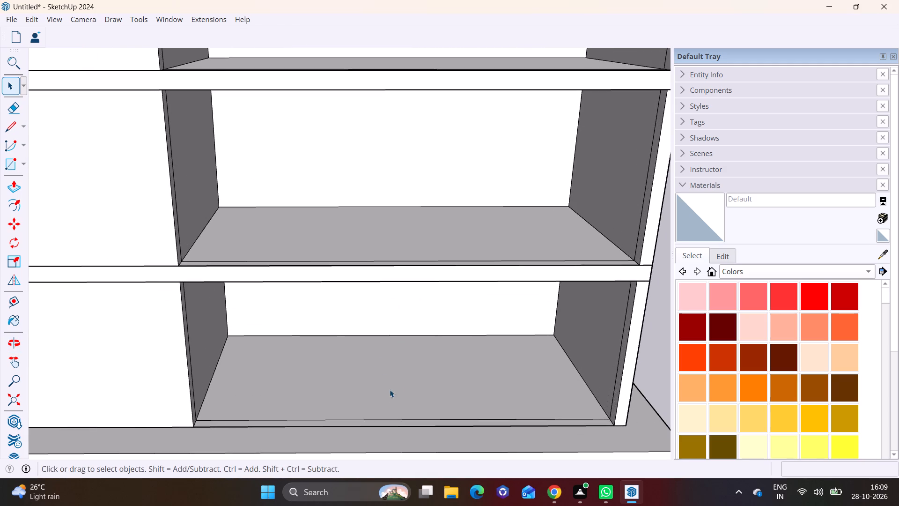
pyautogui.keyDown('shift'); pyautogui.moveTo(392, 389); pyautogui.dragTo(394, 344, button='middle'); pyautogui.keyUp('shift')
pyautogui.click(8, 130)
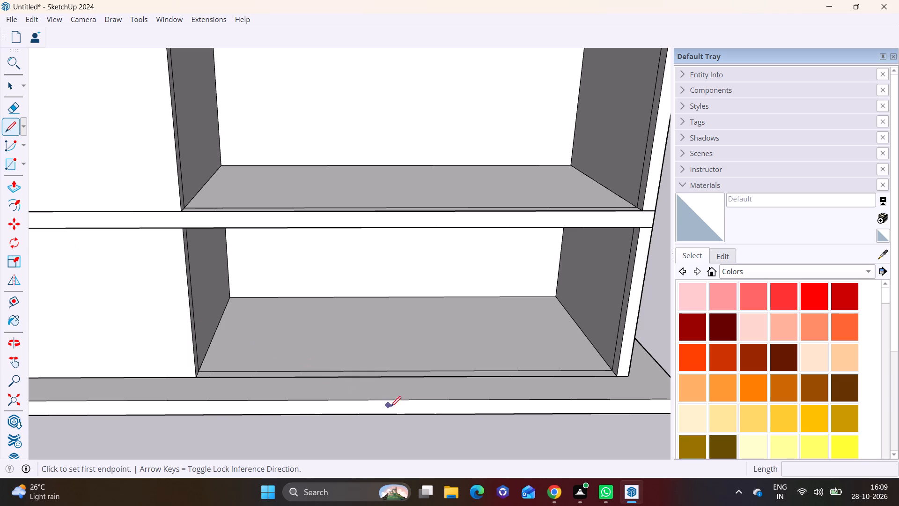
pyautogui.click(408, 378)
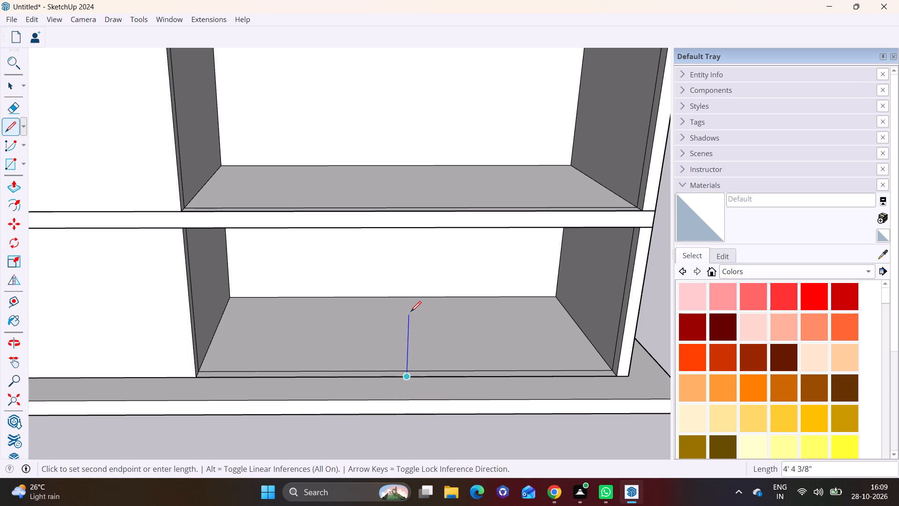
pyautogui.click(410, 298)
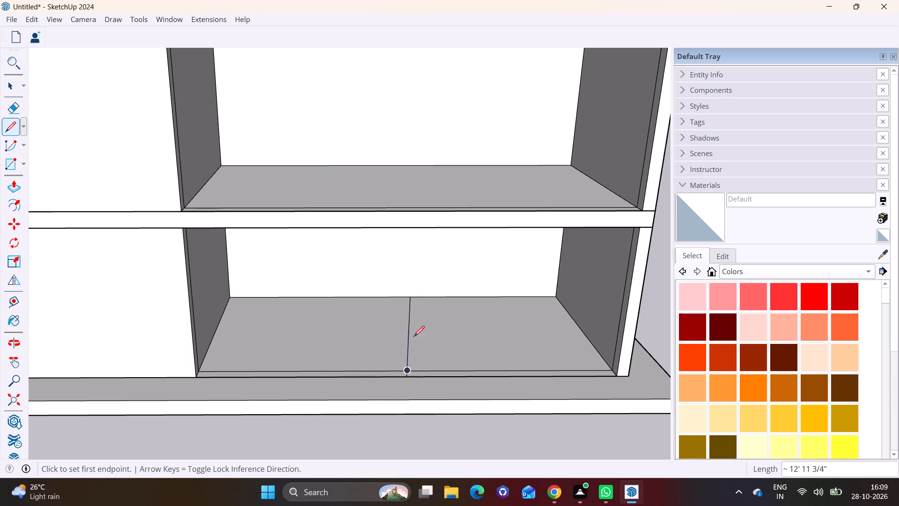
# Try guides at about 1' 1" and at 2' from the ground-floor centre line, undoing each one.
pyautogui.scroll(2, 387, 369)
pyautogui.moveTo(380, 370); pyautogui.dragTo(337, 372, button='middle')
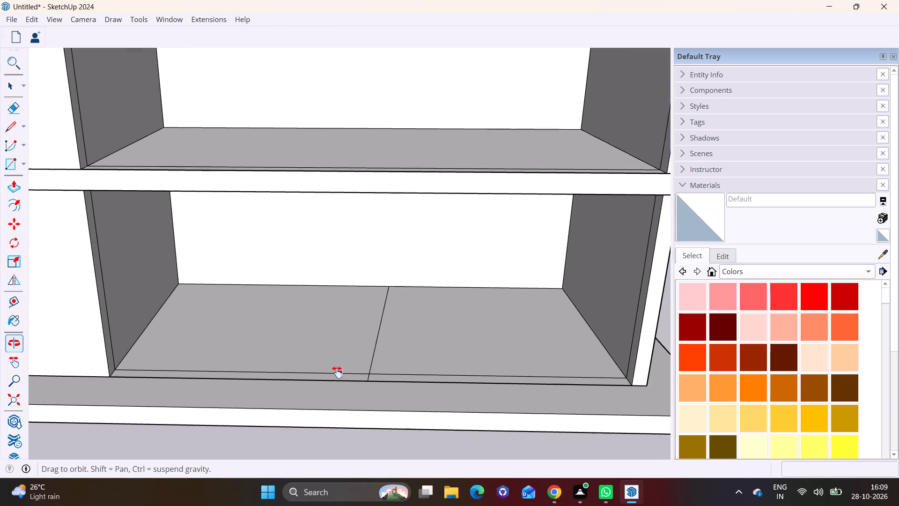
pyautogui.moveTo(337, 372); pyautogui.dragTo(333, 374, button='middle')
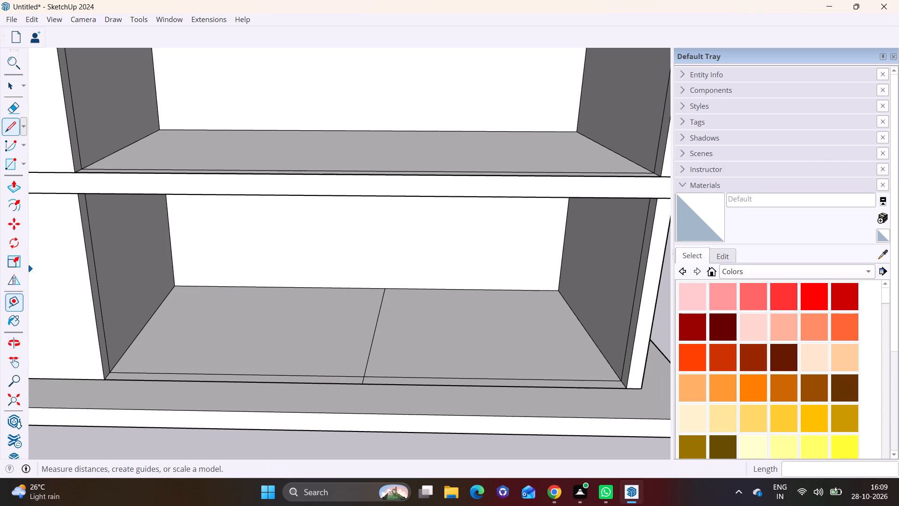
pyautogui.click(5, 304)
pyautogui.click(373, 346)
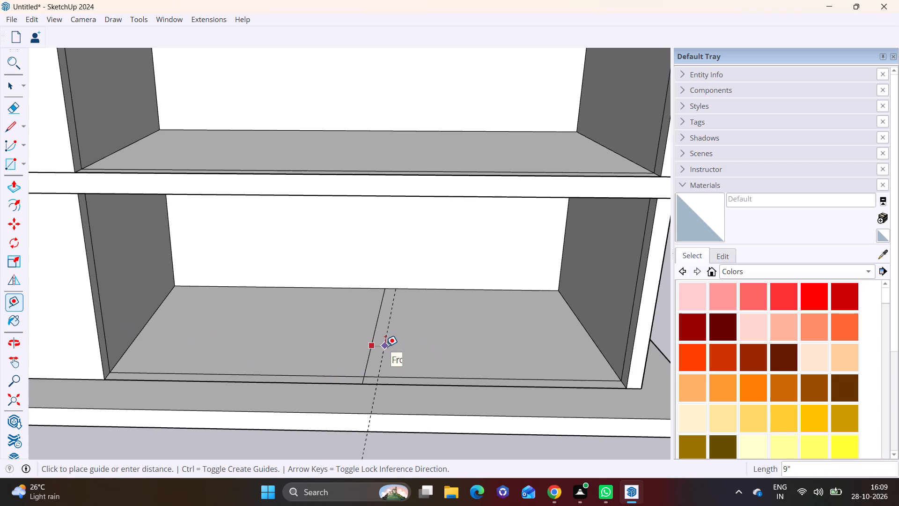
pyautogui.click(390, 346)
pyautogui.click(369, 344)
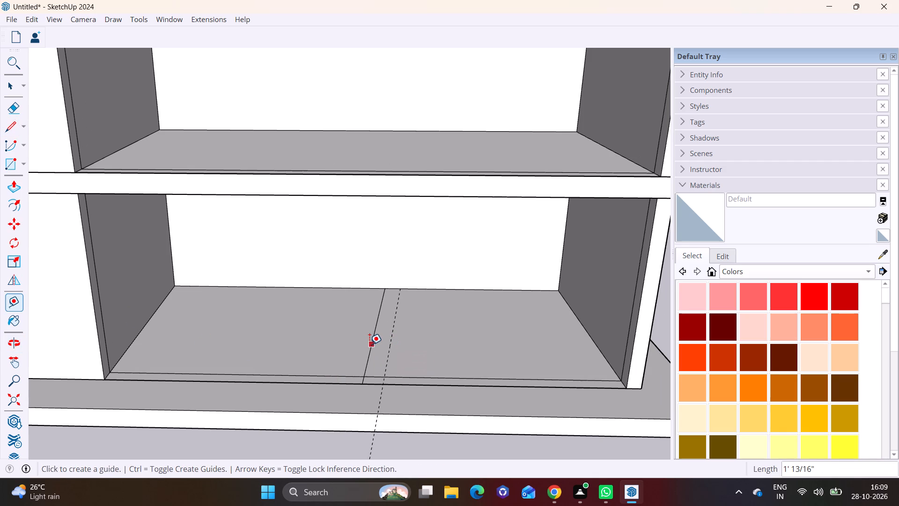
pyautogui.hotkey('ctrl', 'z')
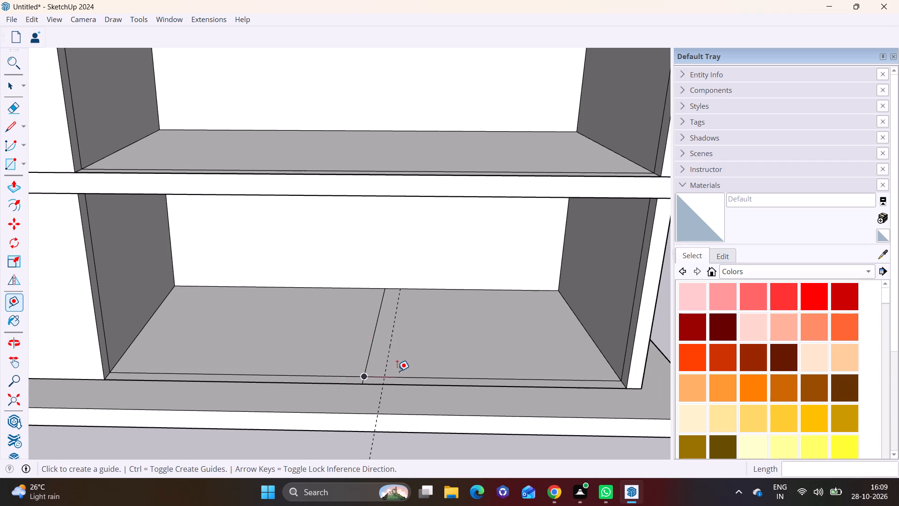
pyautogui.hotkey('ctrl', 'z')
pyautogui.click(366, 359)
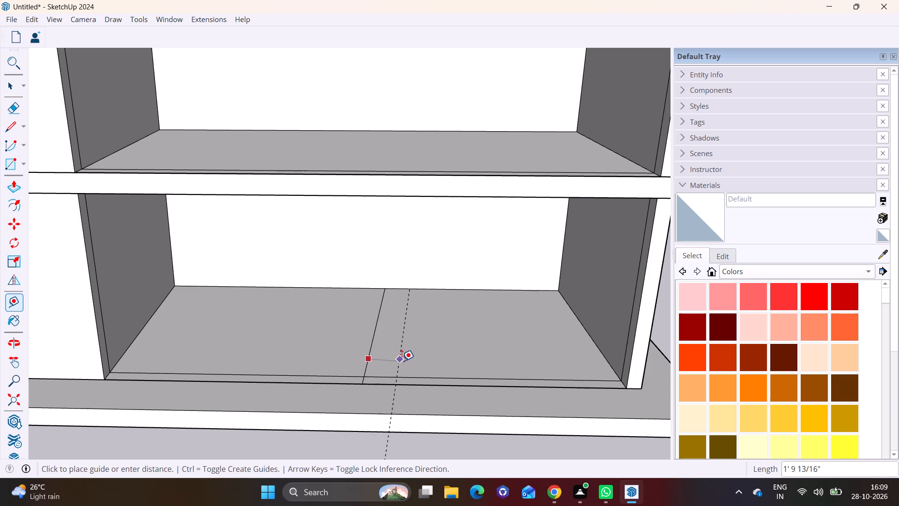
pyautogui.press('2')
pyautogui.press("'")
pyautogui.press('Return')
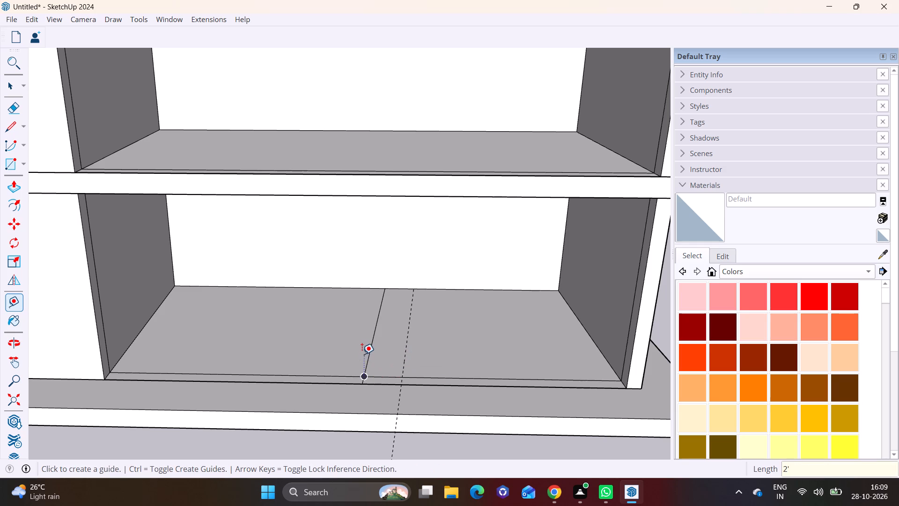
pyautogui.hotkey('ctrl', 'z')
# Place two guides parallel to the ground-floor centre line, one 1' away on each side.
pyautogui.click(368, 356)
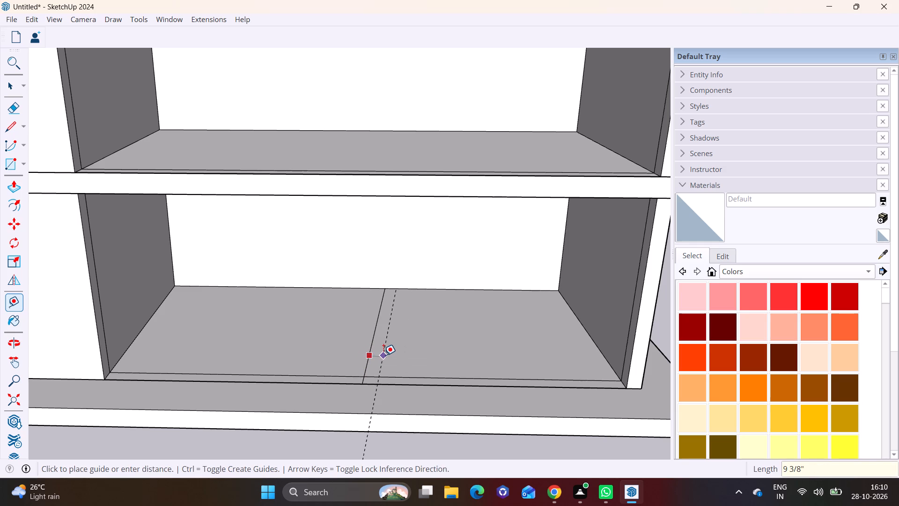
pyautogui.write("1'")
pyautogui.press('Return')
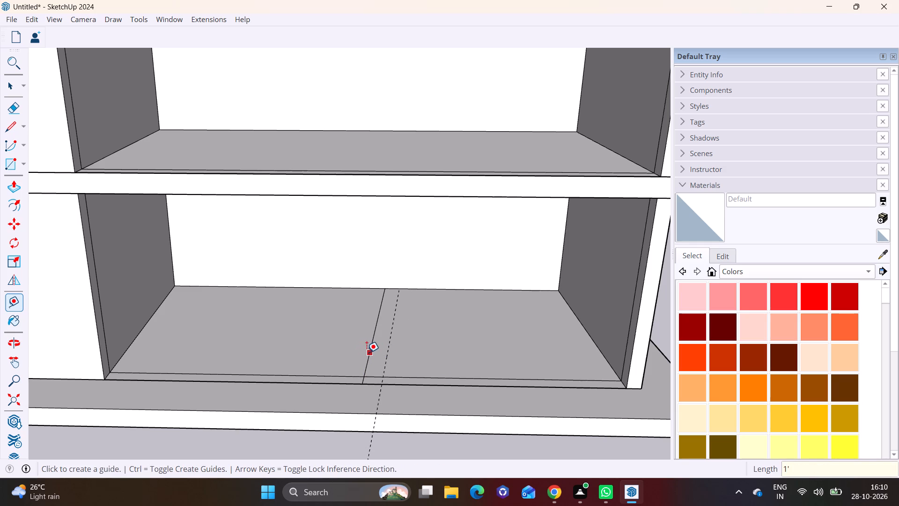
pyautogui.click(367, 352)
pyautogui.write("1'")
pyautogui.press('Return')
# Trace the guide right of the centre line with lines from the back wall to the base slab's front edge.
pyautogui.click(7, 127)
pyautogui.scroll(2, 284, 283)
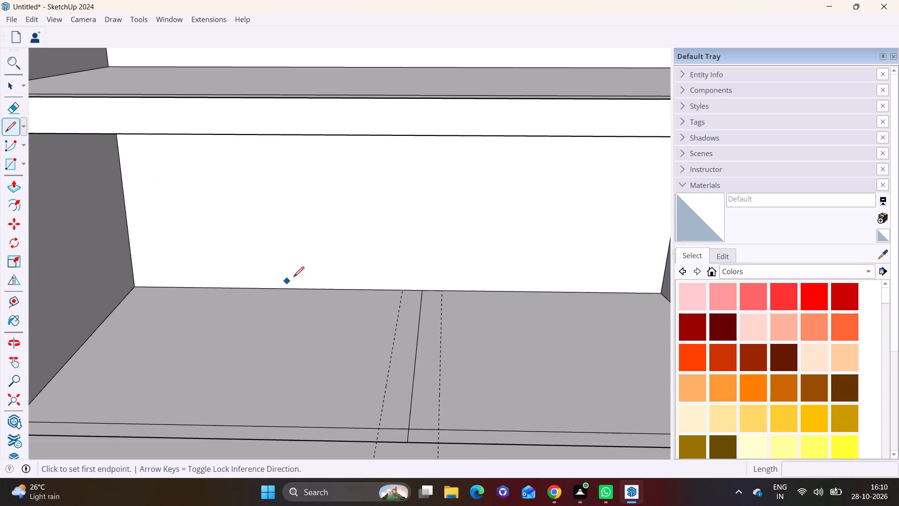
pyautogui.scroll(2, 294, 277)
pyautogui.keyDown('shift'); pyautogui.moveTo(419, 343); pyautogui.dragTo(464, 299, button='middle'); pyautogui.keyUp('shift')
pyautogui.moveTo(457, 320); pyautogui.dragTo(397, 343, button='middle')
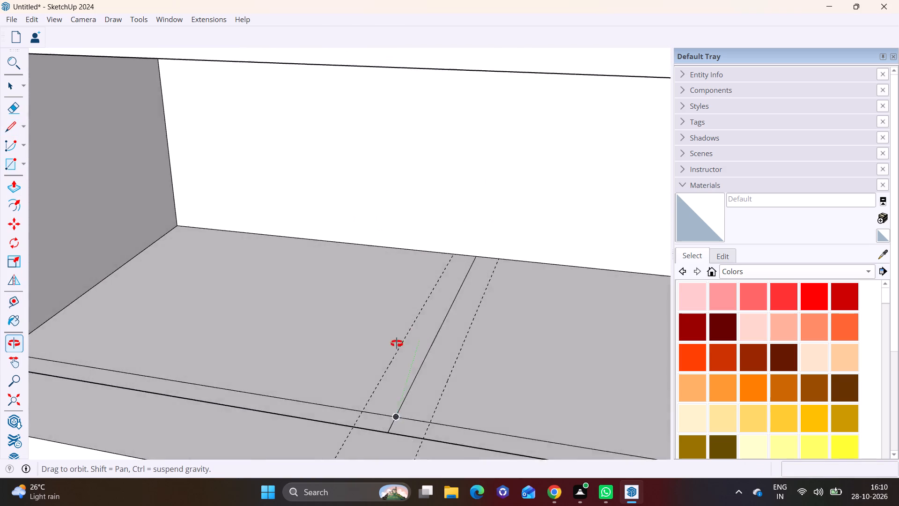
pyautogui.moveTo(397, 343); pyautogui.dragTo(368, 335, button='middle')
pyautogui.click(503, 269)
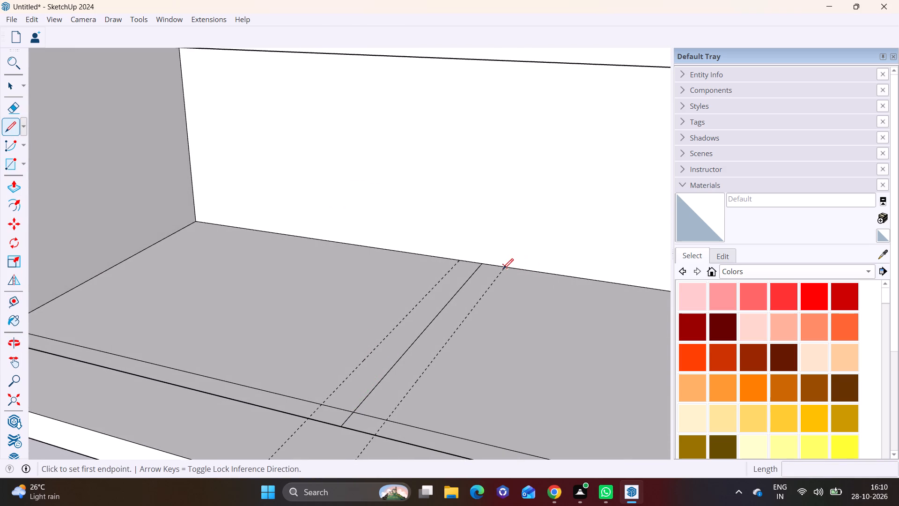
pyautogui.click(373, 435)
pyautogui.keyDown('shift'); pyautogui.moveTo(375, 433); pyautogui.dragTo(390, 372, button='middle'); pyautogui.keyUp('shift')
pyautogui.click(390, 373)
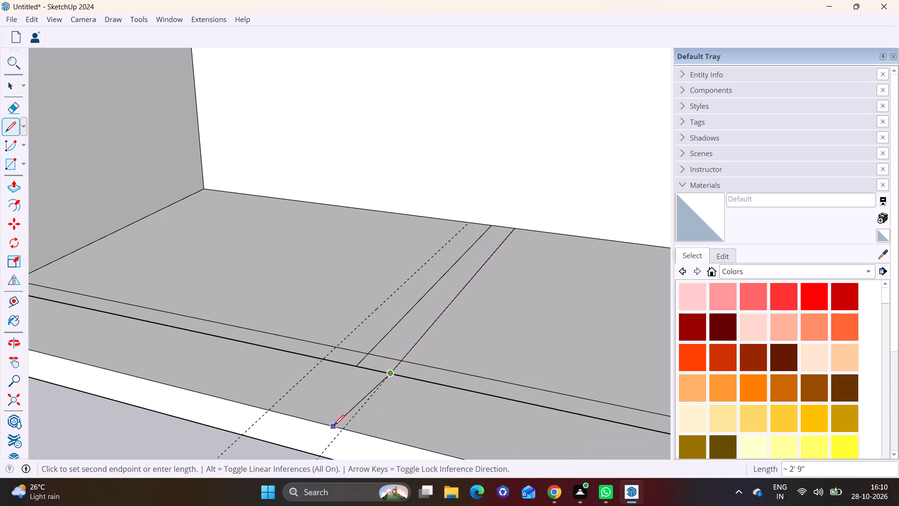
pyautogui.click(343, 429)
pyautogui.press('space')
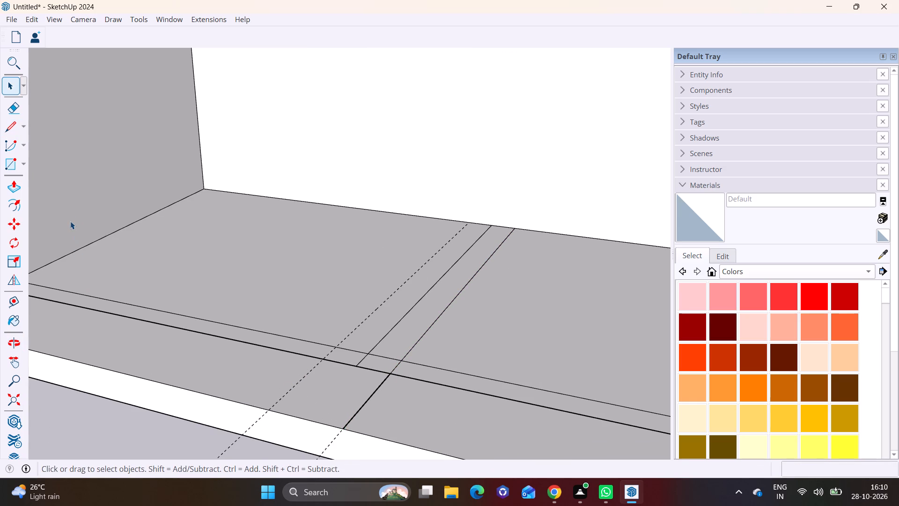
# Trace the guide left of the centre line from the base slab's front edge to the back wall, about 15' 8".
pyautogui.click(18, 125)
pyautogui.click(271, 408)
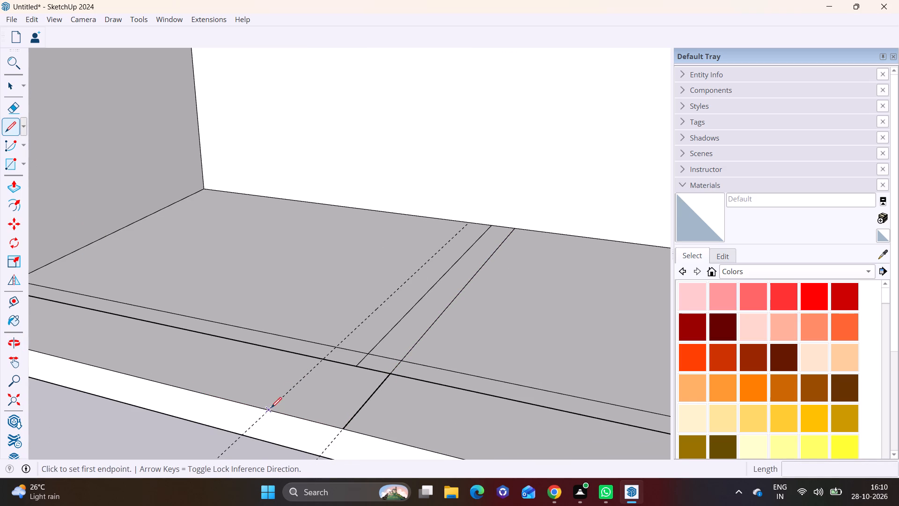
pyautogui.click(467, 224)
pyautogui.press('space')
# Erase both guides beside the ground-floor centre line.
pyautogui.scroll(-5, 388, 399)
pyautogui.moveTo(418, 415); pyautogui.dragTo(516, 301, button='middle')
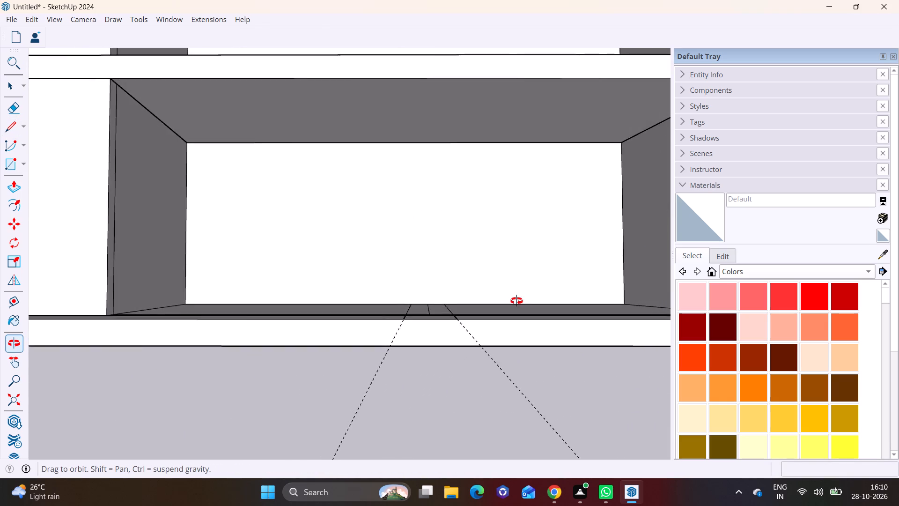
pyautogui.moveTo(516, 301); pyautogui.dragTo(502, 399, button='middle')
pyautogui.click(12, 104)
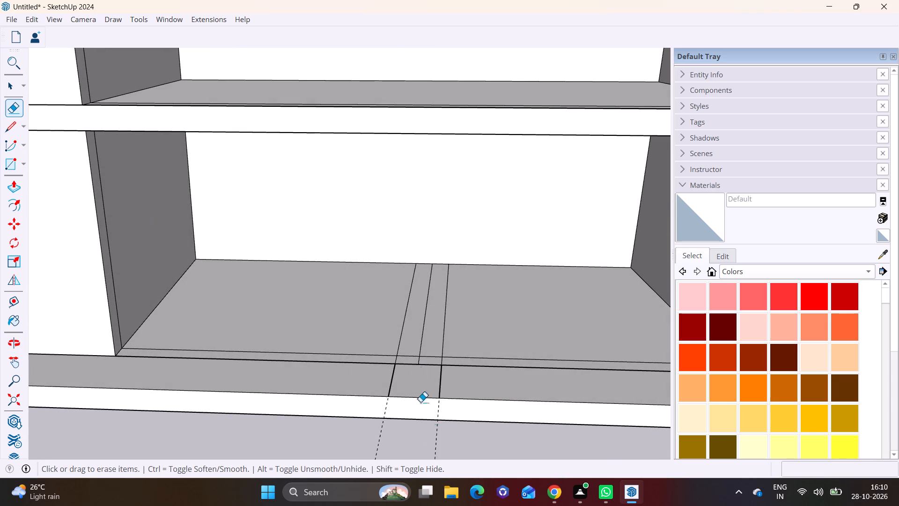
pyautogui.moveTo(349, 424); pyautogui.dragTo(474, 424)
# Draw two vertical lines down the base slab's front face from the ends of the traced floor lines.
pyautogui.moveTo(465, 429); pyautogui.dragTo(509, 387, button='middle')
pyautogui.scroll(2, 467, 318)
pyautogui.keyDown('shift'); pyautogui.moveTo(436, 321); pyautogui.dragTo(343, 396, button='middle'); pyautogui.keyUp('shift')
pyautogui.moveTo(405, 399); pyautogui.dragTo(368, 388, button='middle')
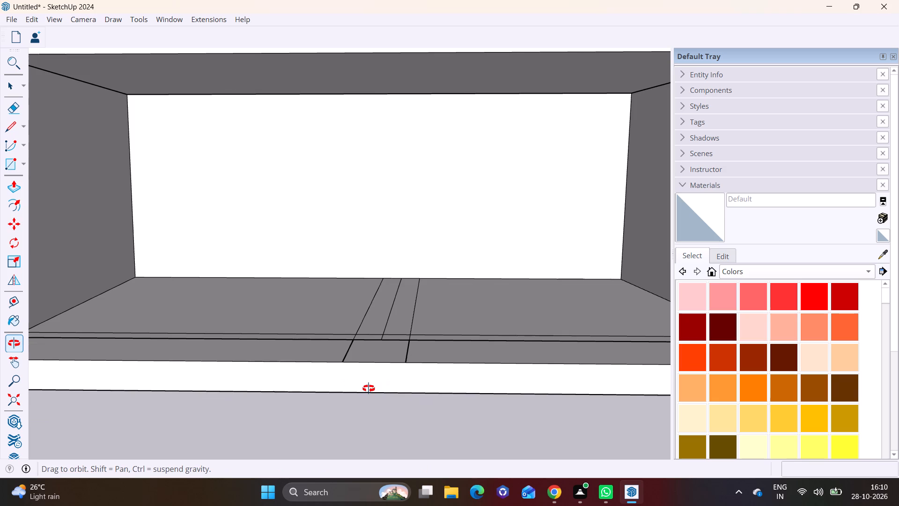
pyautogui.moveTo(368, 388); pyautogui.dragTo(371, 390, button='middle')
pyautogui.moveTo(378, 395); pyautogui.dragTo(398, 350, button='middle')
pyautogui.click(12, 126)
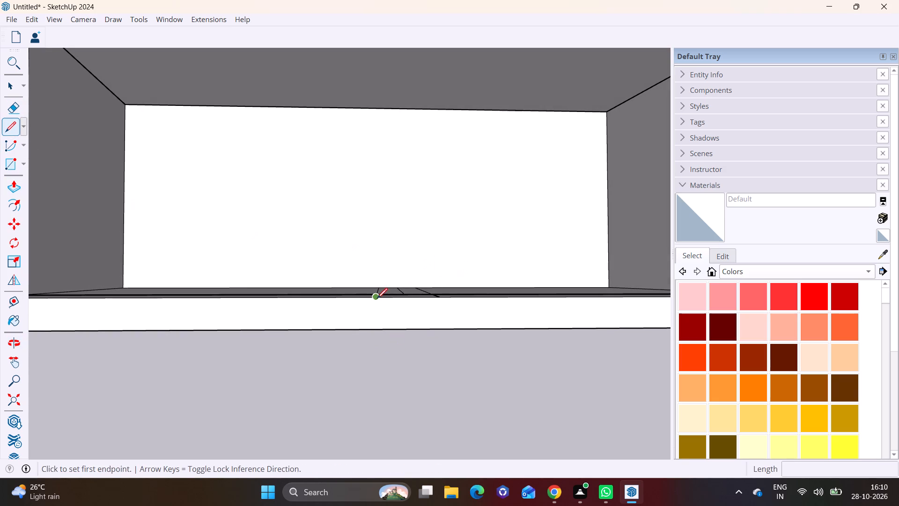
pyautogui.click(377, 298)
pyautogui.click(377, 327)
pyautogui.press('space')
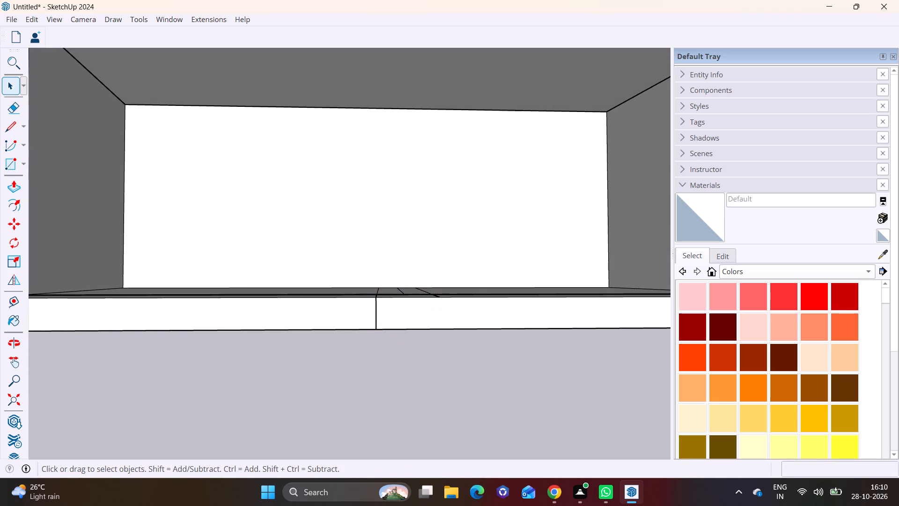
pyautogui.click(9, 131)
pyautogui.click(440, 300)
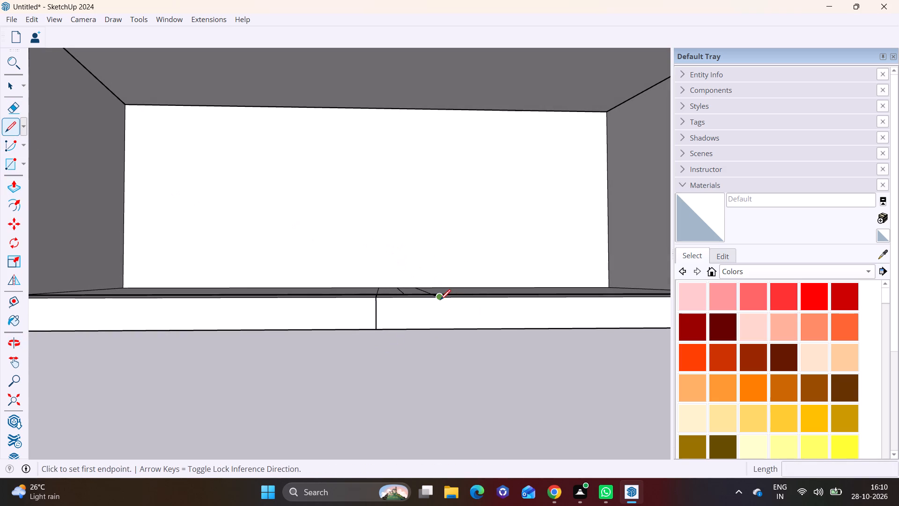
pyautogui.click(442, 328)
pyautogui.press('space')
# Draw a rectangle about 2' by 1' on the base slab's front face between the two vertical lines.
pyautogui.moveTo(424, 365); pyautogui.dragTo(302, 412, button='middle')
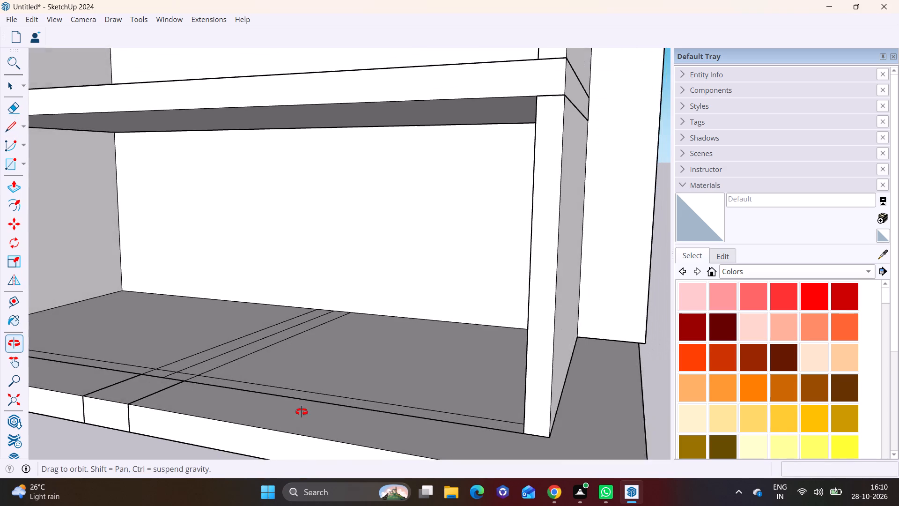
pyautogui.moveTo(302, 412); pyautogui.dragTo(297, 413, button='middle')
pyautogui.scroll(-4, 291, 410)
pyautogui.keyDown('shift'); pyautogui.moveTo(287, 402); pyautogui.dragTo(455, 399, button='middle'); pyautogui.keyUp('shift')
pyautogui.scroll(2, 405, 413)
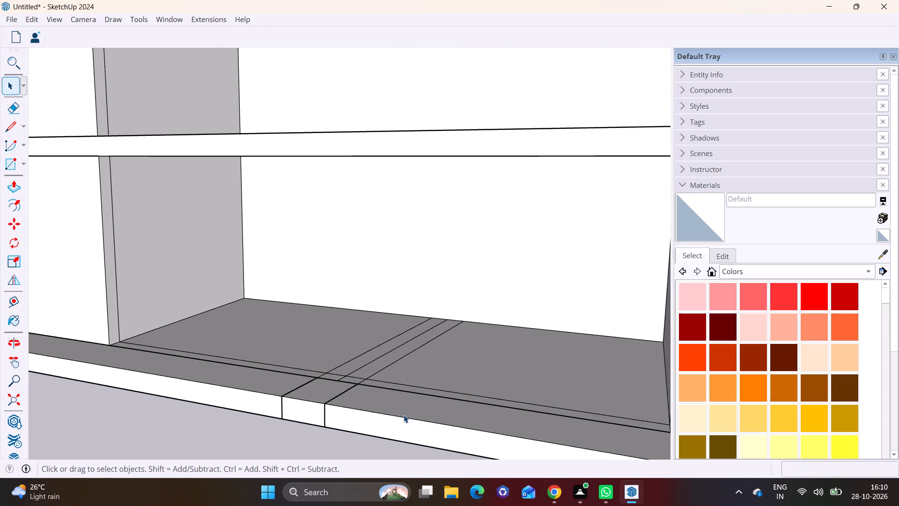
pyautogui.moveTo(392, 414); pyautogui.dragTo(260, 482, button='middle')
pyautogui.scroll(2, 282, 395)
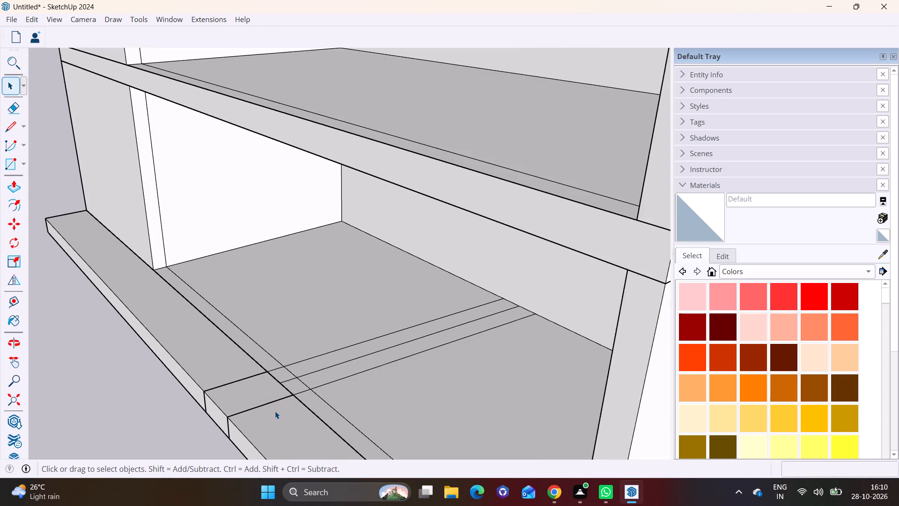
pyautogui.scroll(2, 275, 411)
pyautogui.keyDown('shift'); pyautogui.moveTo(270, 410); pyautogui.dragTo(293, 400, button='middle'); pyautogui.keyUp('shift')
pyautogui.scroll(2, 245, 370)
pyautogui.click(219, 406)
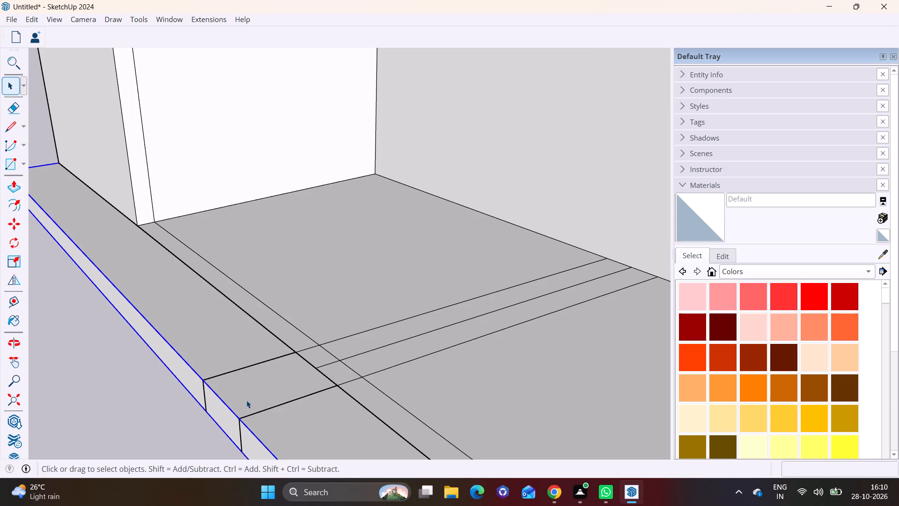
pyautogui.click(246, 400)
pyautogui.click(21, 159)
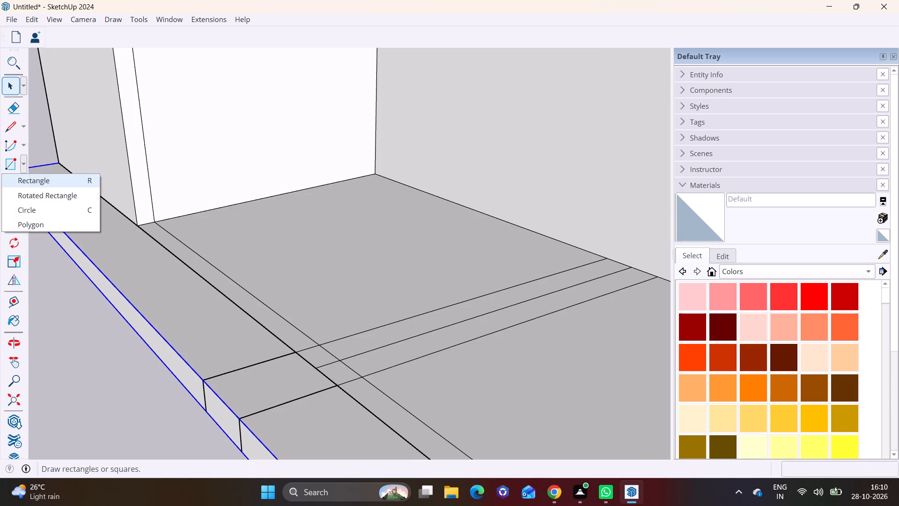
pyautogui.click(26, 184)
pyautogui.keyDown('shift'); pyautogui.moveTo(265, 357); pyautogui.dragTo(286, 292, button='middle'); pyautogui.keyUp('shift')
pyautogui.scroll(6, 199, 342)
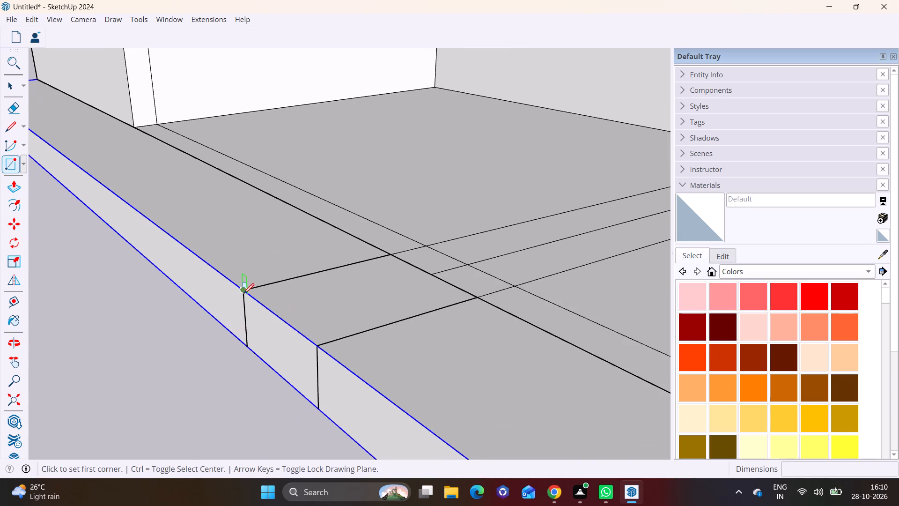
pyautogui.click(243, 294)
pyautogui.click(314, 406)
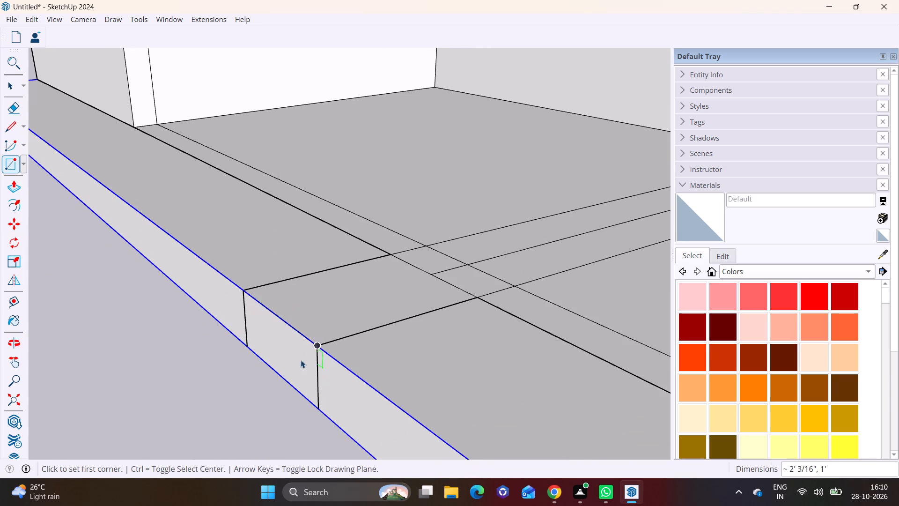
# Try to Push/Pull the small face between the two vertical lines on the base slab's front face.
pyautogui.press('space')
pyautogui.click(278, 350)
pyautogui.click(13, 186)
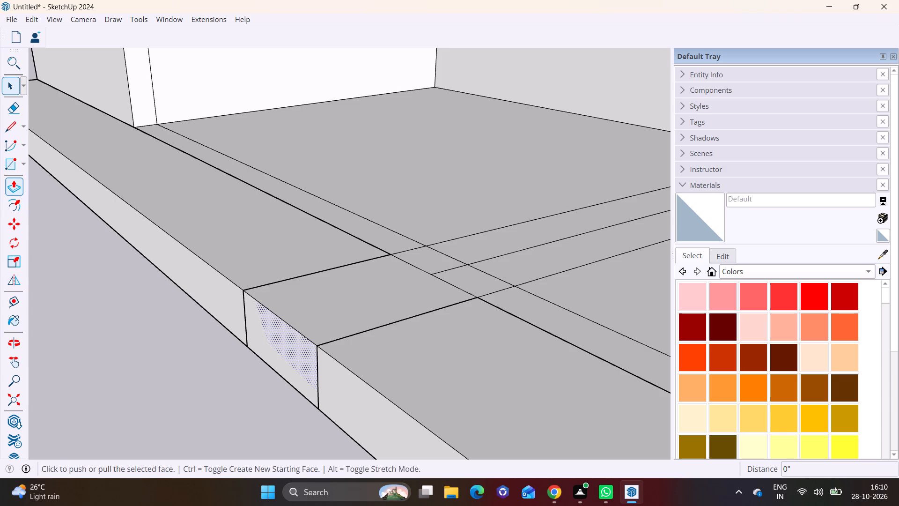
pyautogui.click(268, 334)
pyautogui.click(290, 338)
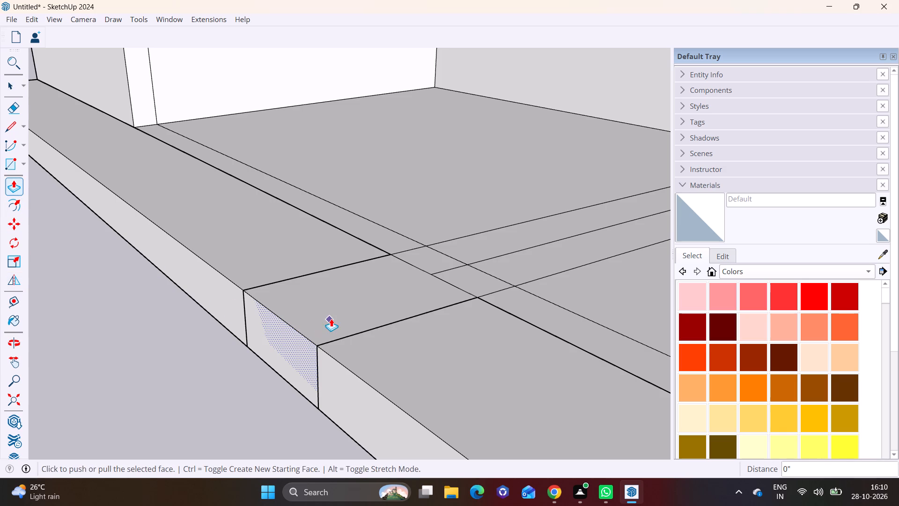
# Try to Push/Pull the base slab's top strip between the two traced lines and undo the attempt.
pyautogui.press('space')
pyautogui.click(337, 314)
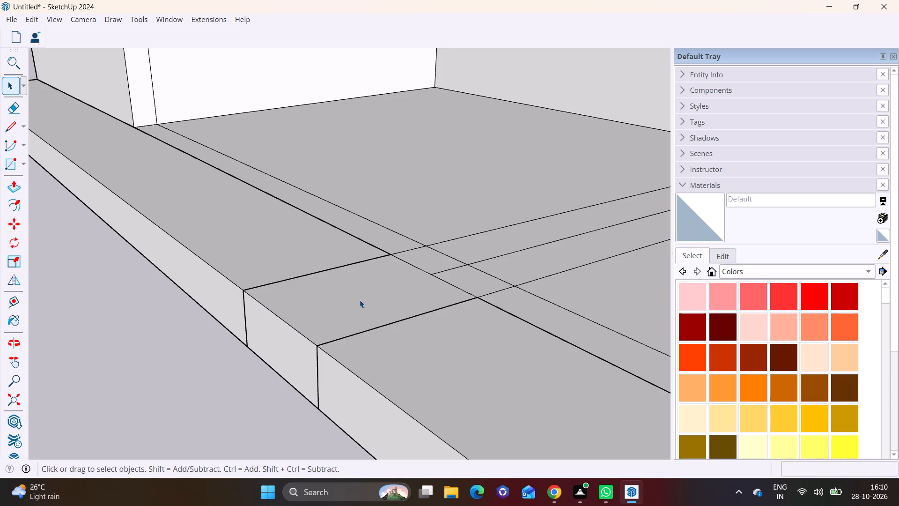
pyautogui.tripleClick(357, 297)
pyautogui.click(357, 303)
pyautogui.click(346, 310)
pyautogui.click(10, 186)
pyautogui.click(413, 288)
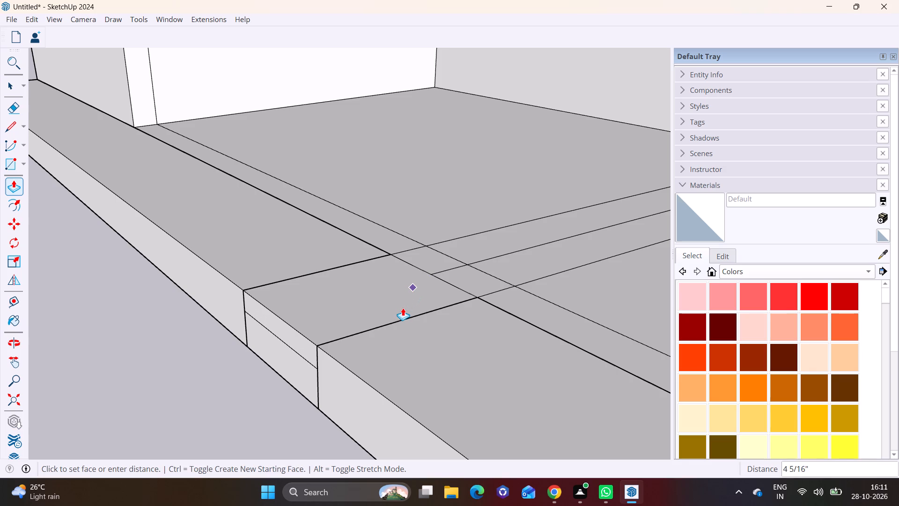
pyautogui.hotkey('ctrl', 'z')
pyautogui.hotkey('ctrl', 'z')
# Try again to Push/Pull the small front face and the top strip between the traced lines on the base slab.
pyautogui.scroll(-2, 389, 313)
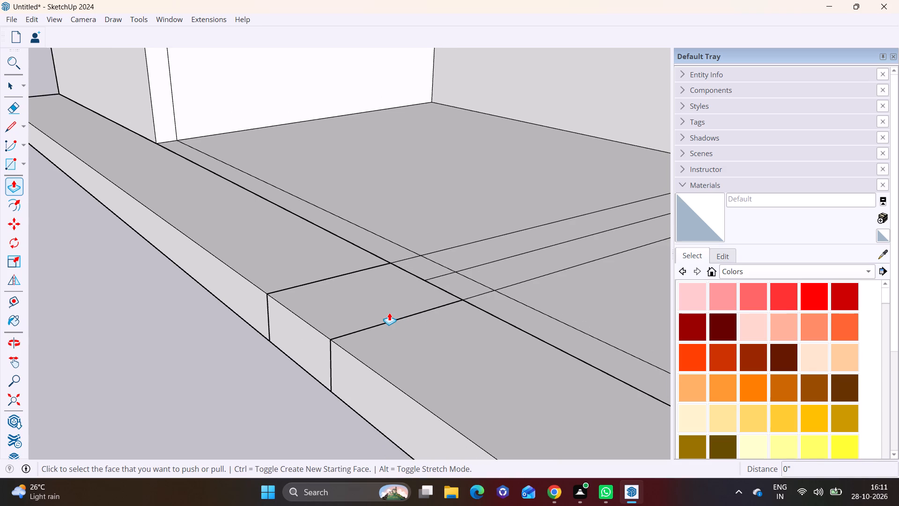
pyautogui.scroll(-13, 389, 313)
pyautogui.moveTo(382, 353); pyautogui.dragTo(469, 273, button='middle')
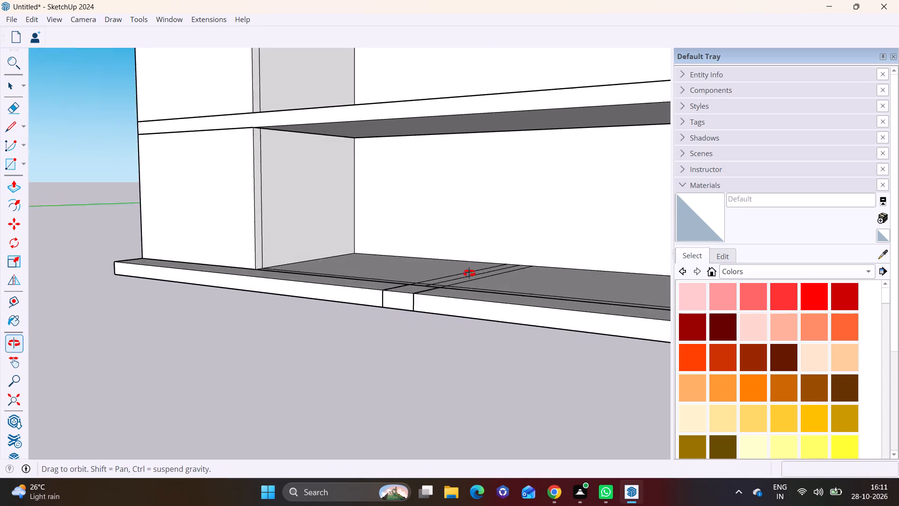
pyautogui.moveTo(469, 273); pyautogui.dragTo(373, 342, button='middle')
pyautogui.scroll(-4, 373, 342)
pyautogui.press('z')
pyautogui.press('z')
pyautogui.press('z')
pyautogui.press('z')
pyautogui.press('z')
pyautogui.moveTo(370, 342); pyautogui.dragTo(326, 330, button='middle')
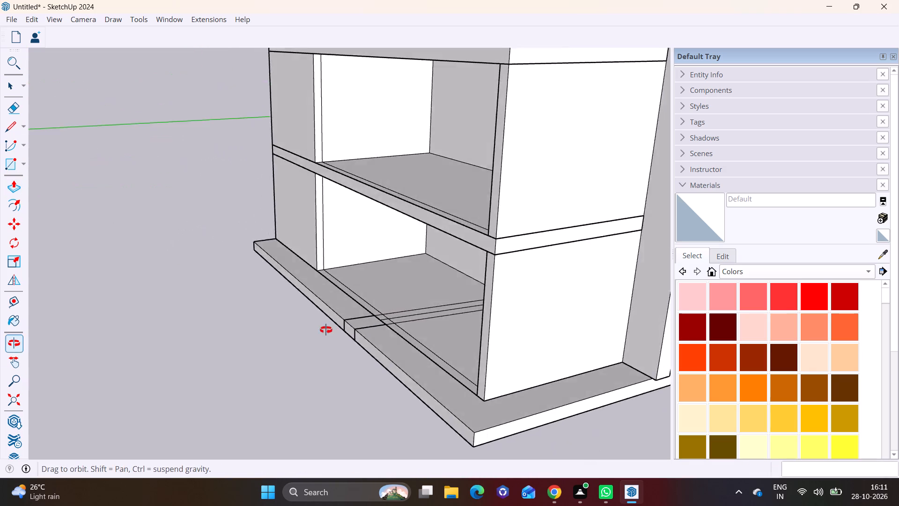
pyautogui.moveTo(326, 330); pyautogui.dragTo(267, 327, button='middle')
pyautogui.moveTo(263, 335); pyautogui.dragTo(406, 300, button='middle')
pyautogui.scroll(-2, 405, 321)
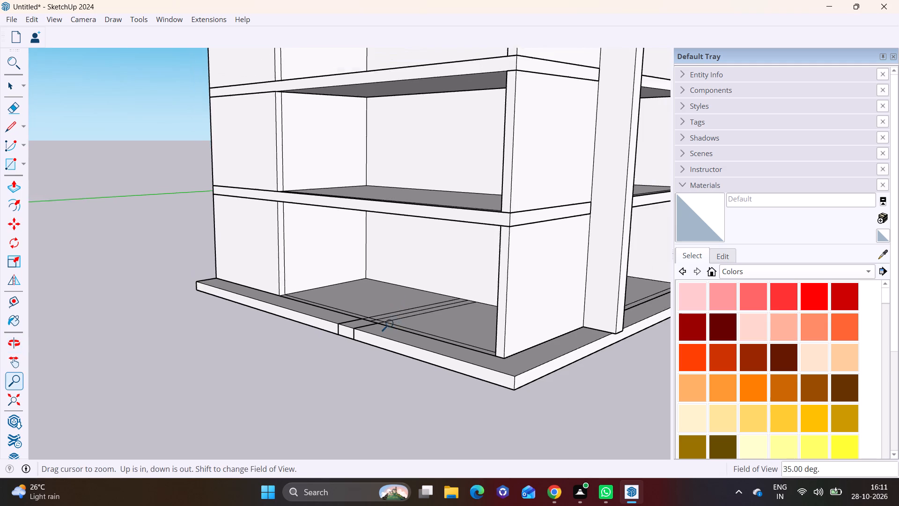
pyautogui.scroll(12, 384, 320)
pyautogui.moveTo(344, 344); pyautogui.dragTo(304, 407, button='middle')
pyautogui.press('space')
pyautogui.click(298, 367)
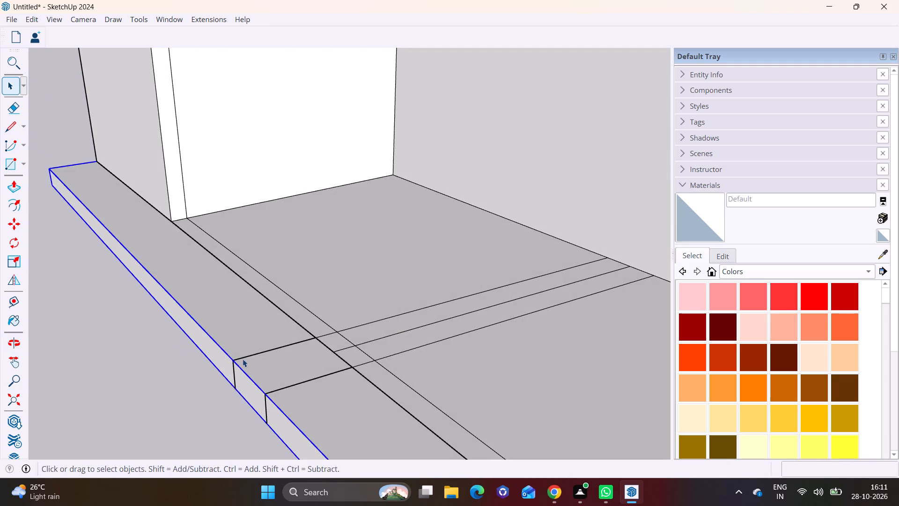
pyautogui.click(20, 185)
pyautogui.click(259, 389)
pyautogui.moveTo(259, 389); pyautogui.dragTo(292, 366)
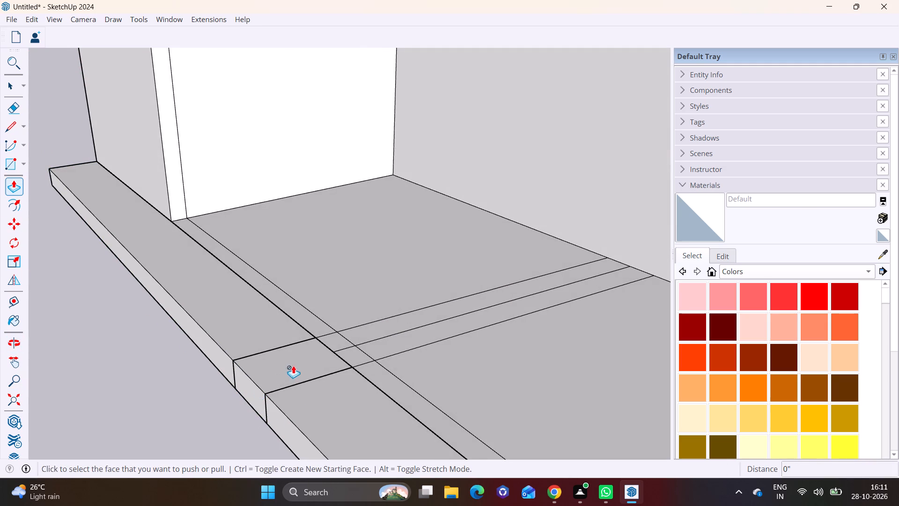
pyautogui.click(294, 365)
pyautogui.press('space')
# Undo the vertical lines, traced floor lines, guides and centre line of the dividing pier on the ground floor.
pyautogui.scroll(-3, 289, 383)
pyautogui.hotkey('ctrl', 'z')
pyautogui.hotkey('ctrl', 'z')
pyautogui.hotkey('ctrl', 'z')
pyautogui.keyDown('ctrl'); pyautogui.scroll(-3, 342, 386); pyautogui.keyUp('ctrl')
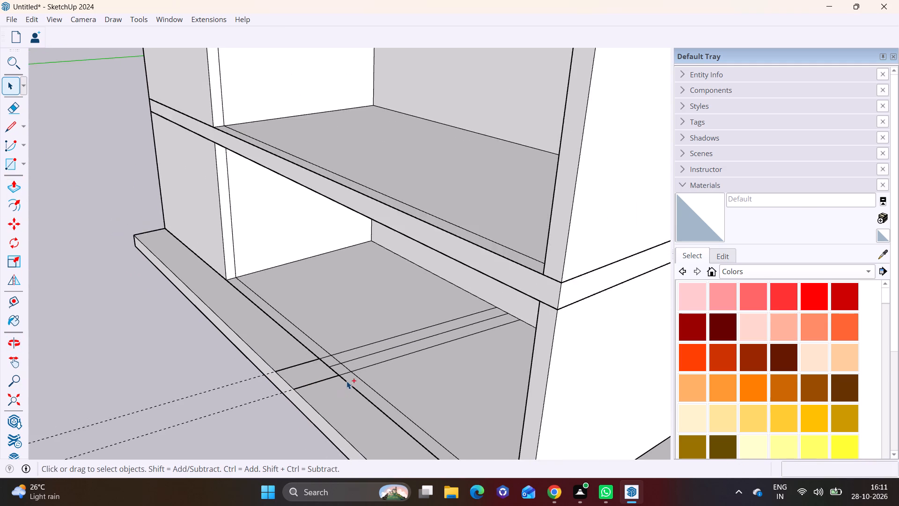
pyautogui.keyDown('ctrl'); pyautogui.scroll(-4, 346, 381); pyautogui.keyUp('ctrl')
pyautogui.hotkey('ctrl', 'z')
pyautogui.hotkey('ctrl', 'z')
pyautogui.hotkey('ctrl', 'z')
pyautogui.hotkey('ctrl', 'z')
pyautogui.hotkey('ctrl', 'z')
pyautogui.hotkey('ctrl', 'z')
pyautogui.hotkey('ctrl', 'z')
pyautogui.hotkey('ctrl', 'z')
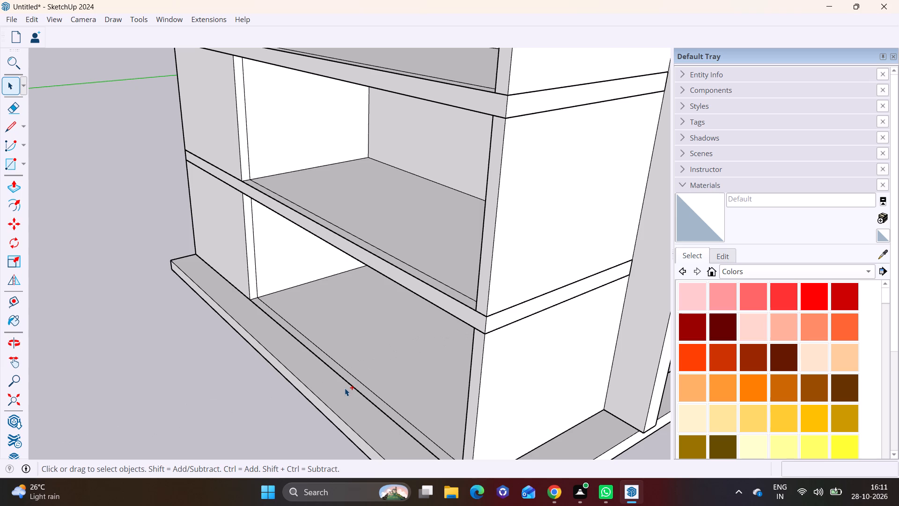
# Undo the façade pier, slab extensions, upper storeys and wall extrusions back to the flat floor plan.
pyautogui.hotkey('ctrl', 'z')
pyautogui.hotkey('ctrl', 'z')
pyautogui.hotkey('ctrl', 'z')
pyautogui.hotkey('ctrl', 'z')
pyautogui.hotkey('ctrl', 'z')
pyautogui.hotkey('ctrl', 'z')
pyautogui.hotkey('ctrl', 'z')
pyautogui.hotkey('ctrl', 'z')
pyautogui.hotkey('ctrl', 'z')
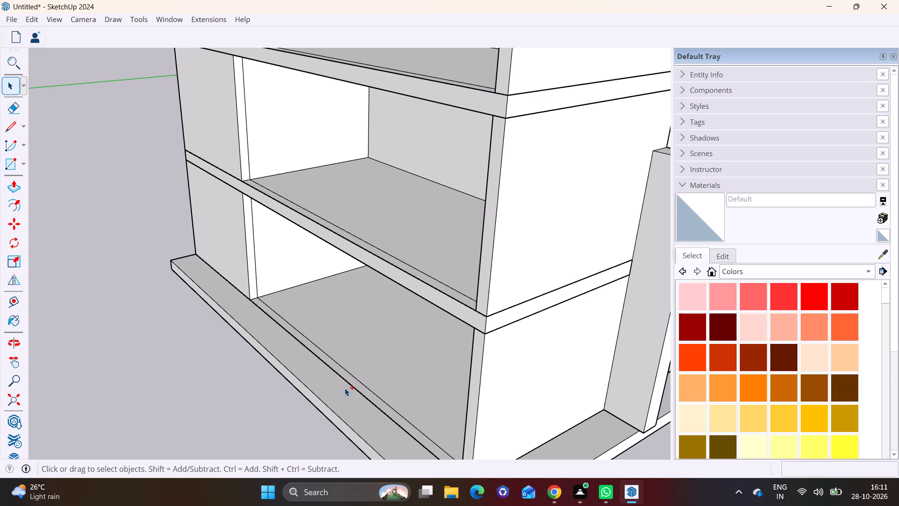
pyautogui.hotkey('ctrl', 'z')
pyautogui.hotkey('ctrl', 'z')
pyautogui.hotkey('ctrl', 'z')
pyautogui.hotkey('ctrl', 'z')
pyautogui.hotkey('ctrl', 'z')
pyautogui.hotkey('ctrl', 'z')
pyautogui.hotkey('ctrl', 'z')
pyautogui.hotkey('ctrl', 'z')
pyautogui.hotkey('ctrl', 'z')
pyautogui.hotkey('ctrl', 'z')
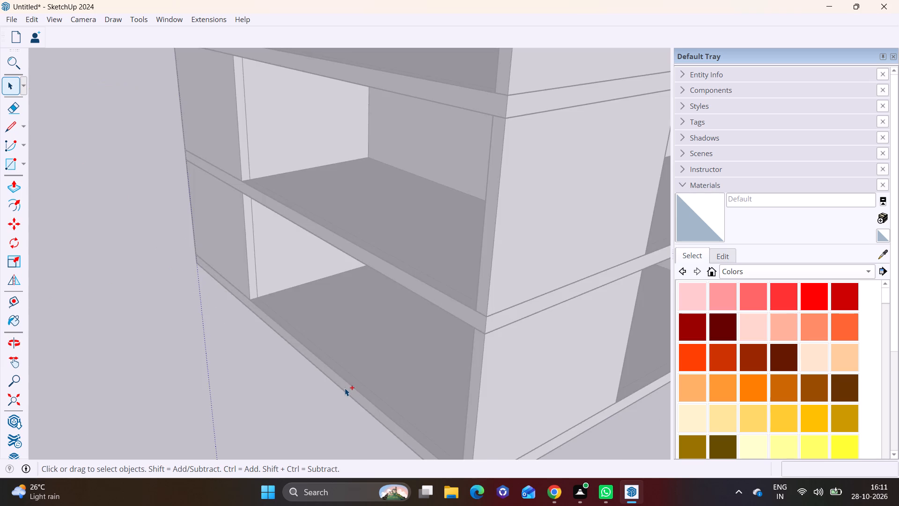
pyautogui.hotkey('ctrl', 'z')
pyautogui.hotkey('ctrl', 'z')
pyautogui.hotkey('ctrl', 'z')
pyautogui.hotkey('ctrl', 'z')
pyautogui.hotkey('ctrl', 'z')
pyautogui.hotkey('ctrl', 'z')
pyautogui.hotkey('ctrl', 'z')
pyautogui.hotkey('ctrl', 'z')
pyautogui.scroll(-2, 345, 388)
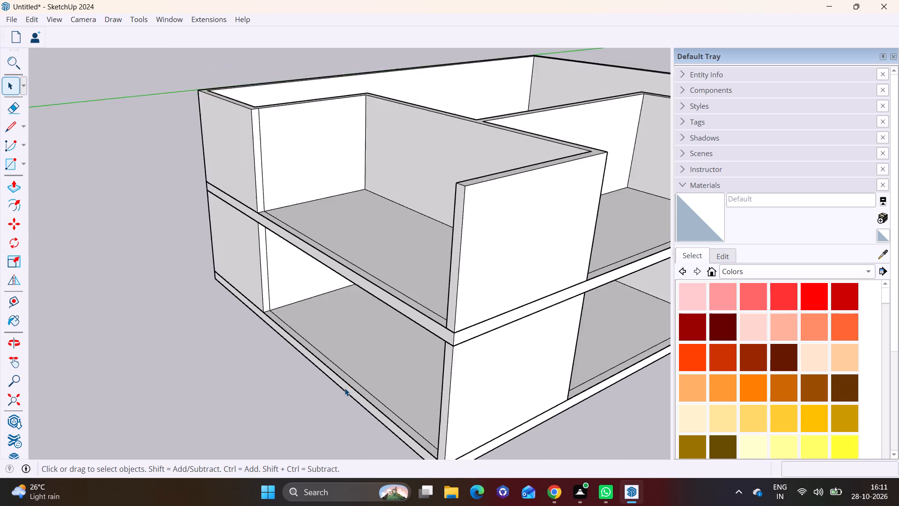
pyautogui.scroll(-2, 345, 388)
pyautogui.hotkey('ctrl', 'z')
pyautogui.hotkey('ctrl', 'z')
pyautogui.hotkey('ctrl', 'z')
pyautogui.hotkey('ctrl', 'z')
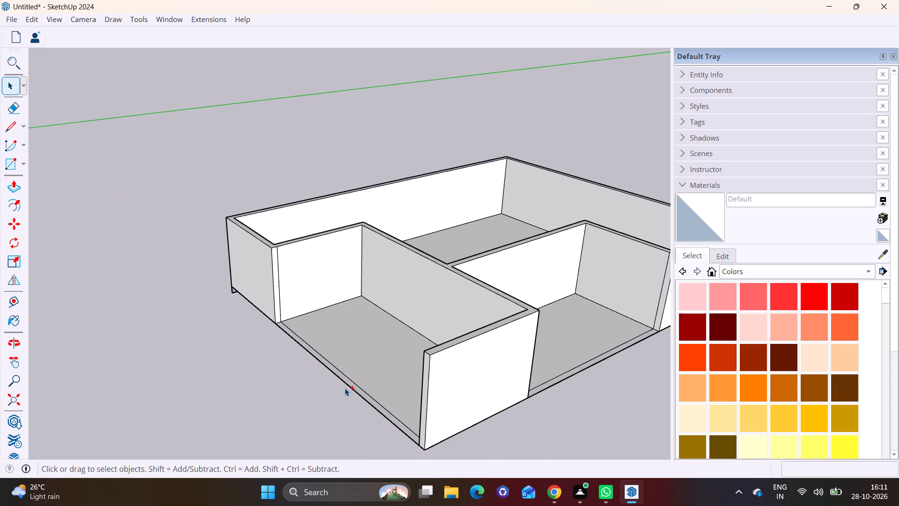
pyautogui.hotkey('ctrl', 'z')
pyautogui.hotkey('ctrl', 'z')
pyautogui.hotkey('ctrl', 'z')
# Draw a line about 5' 4" into the front room from the midpoint of its front wall's inner line.
pyautogui.moveTo(345, 388); pyautogui.dragTo(484, 419, button='middle')
pyautogui.scroll(7, 381, 363)
pyautogui.keyDown('shift'); pyautogui.moveTo(442, 393); pyautogui.dragTo(361, 362, button='middle'); pyautogui.keyUp('shift')
pyautogui.moveTo(413, 402); pyautogui.dragTo(420, 405, button='middle')
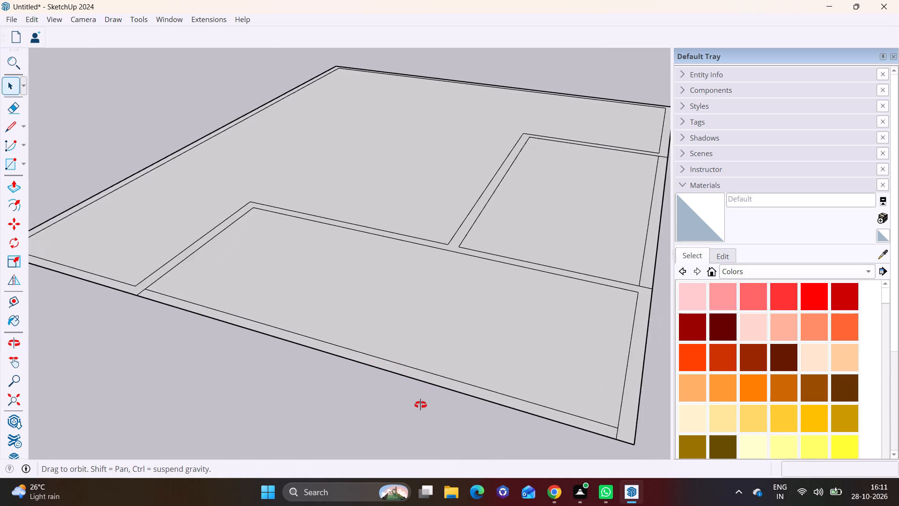
pyautogui.moveTo(420, 405); pyautogui.dragTo(510, 414, button='middle')
pyautogui.keyDown('shift'); pyautogui.moveTo(459, 371); pyautogui.dragTo(375, 395, button='middle'); pyautogui.keyUp('shift')
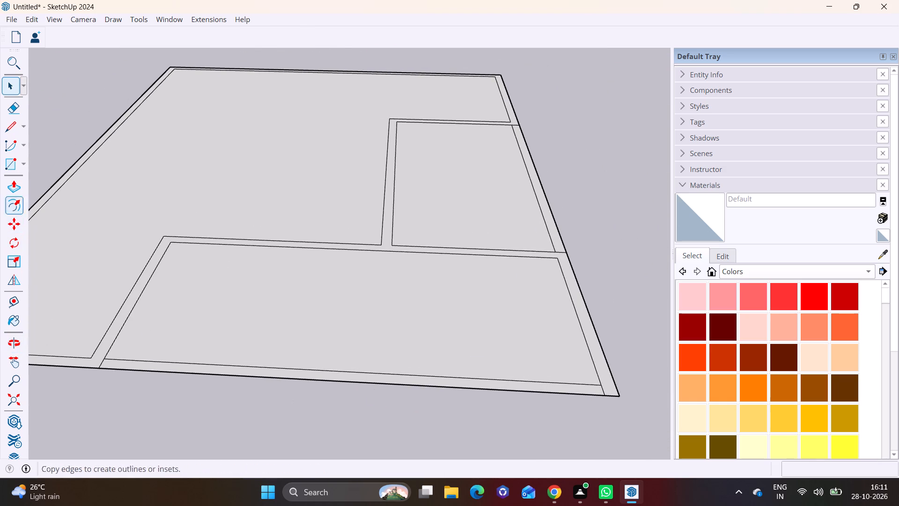
pyautogui.click(12, 131)
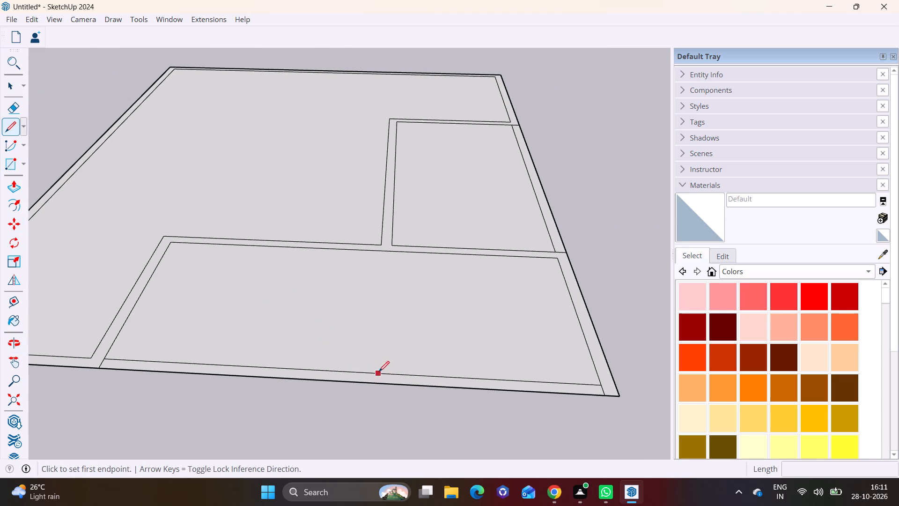
pyautogui.click(344, 372)
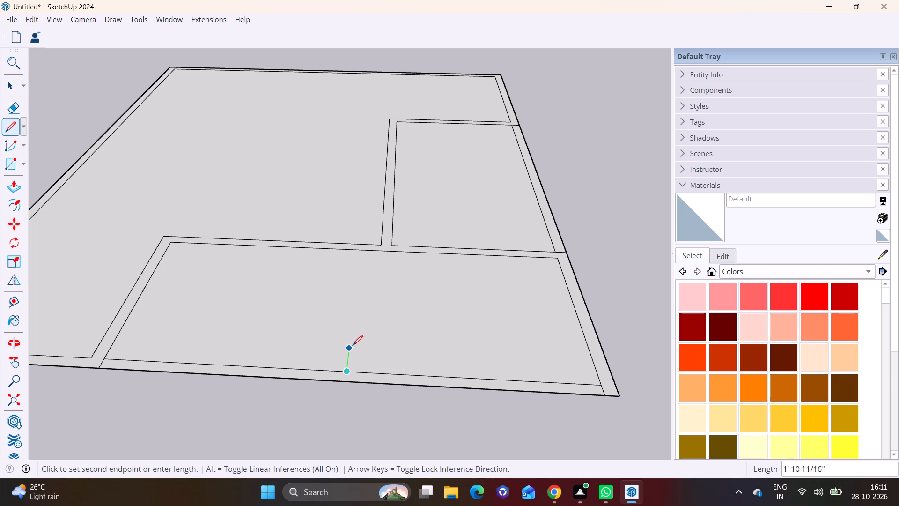
pyautogui.click(358, 311)
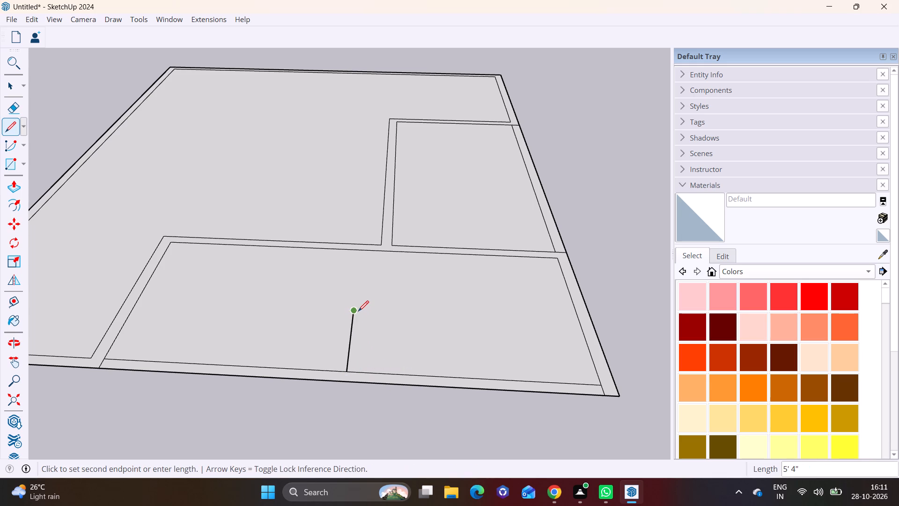
pyautogui.press('space')
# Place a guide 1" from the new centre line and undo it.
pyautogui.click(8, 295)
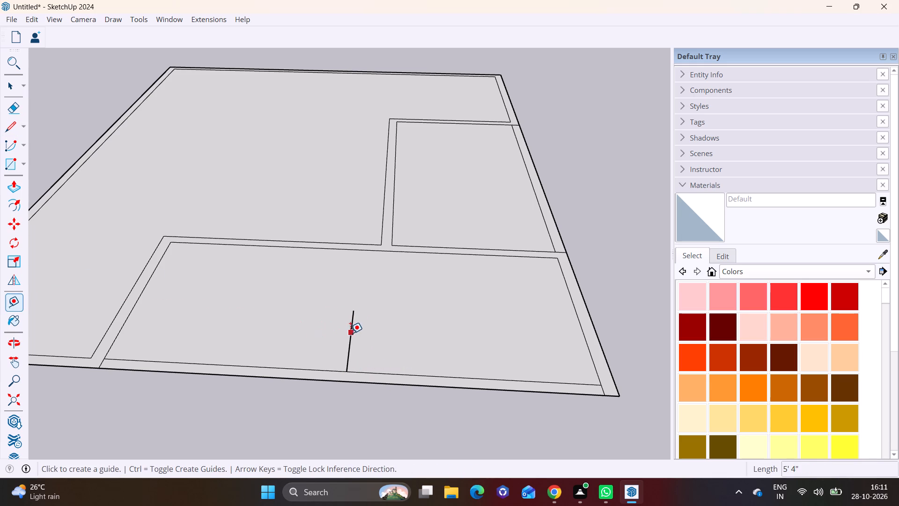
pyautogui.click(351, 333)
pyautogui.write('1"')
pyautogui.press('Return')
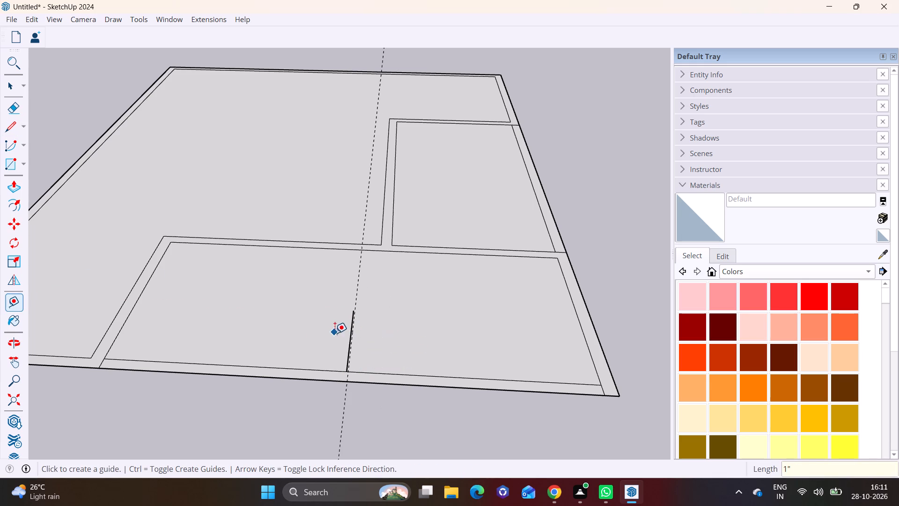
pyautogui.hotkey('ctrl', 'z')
# Place parallel guides 1' away on both sides of the front room's short centre line.
pyautogui.scroll(3, 355, 334)
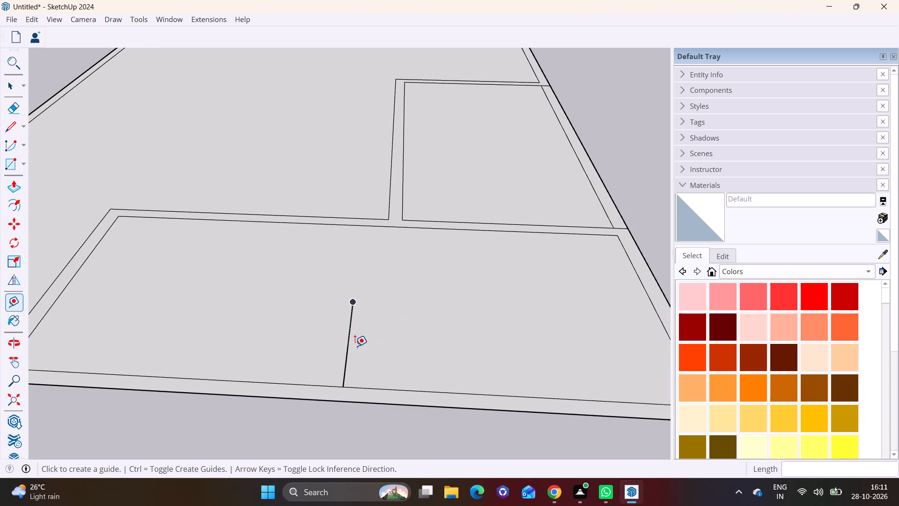
pyautogui.click(350, 344)
pyautogui.write("1'")
pyautogui.press('Return')
pyautogui.click(345, 345)
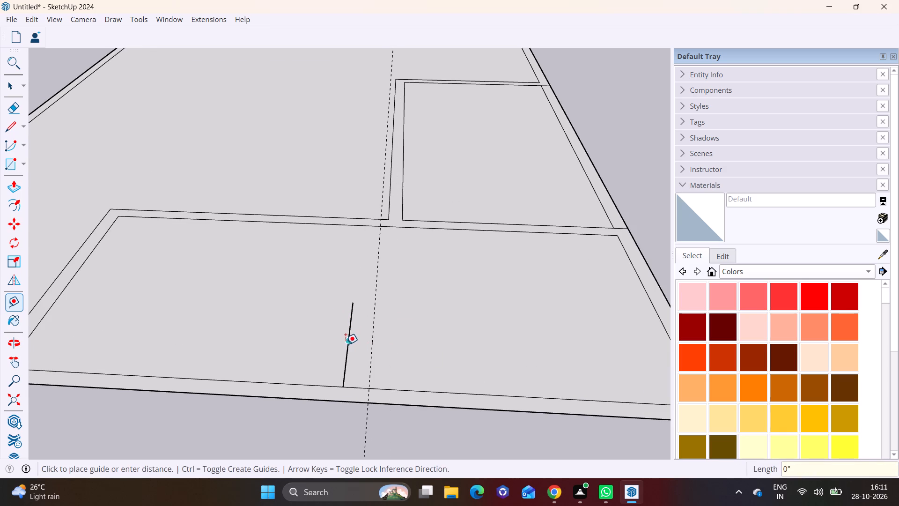
pyautogui.write("1'")
pyautogui.press('Return')
# Trace both guides from the outer front edge into the room with lines about 6' 1" long, level with the centre line's end.
pyautogui.moveTo(393, 388); pyautogui.dragTo(271, 392, button='middle')
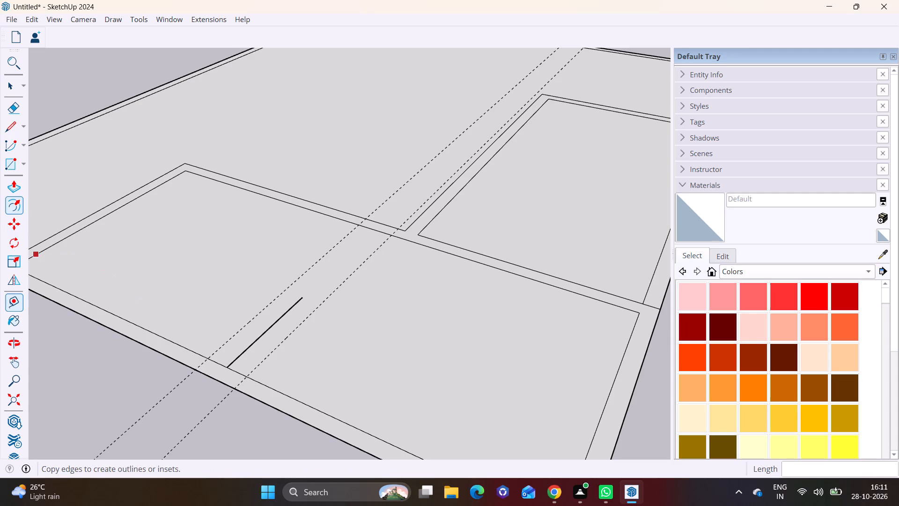
pyautogui.click(10, 129)
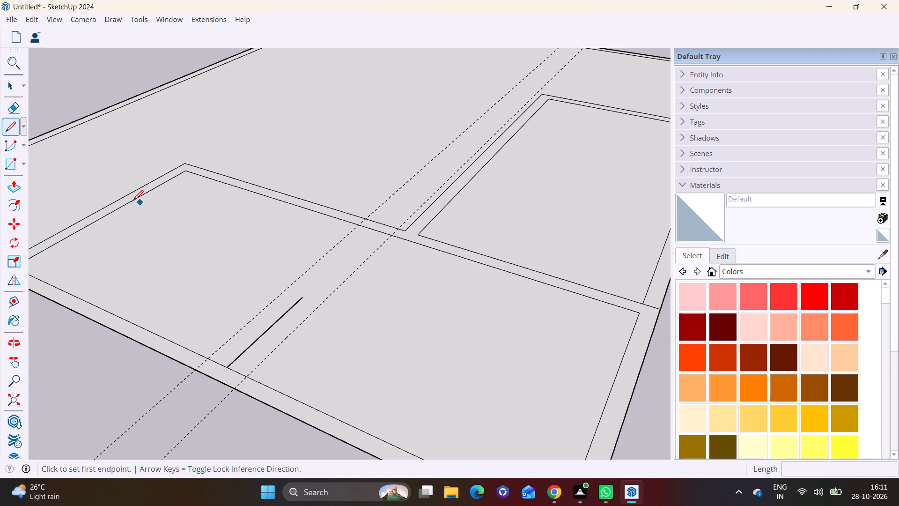
pyautogui.click(193, 370)
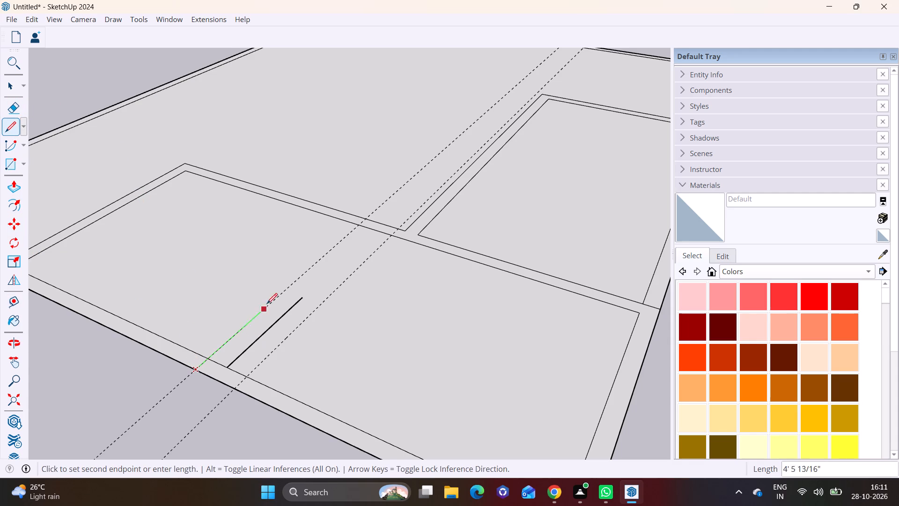
pyautogui.click(283, 290)
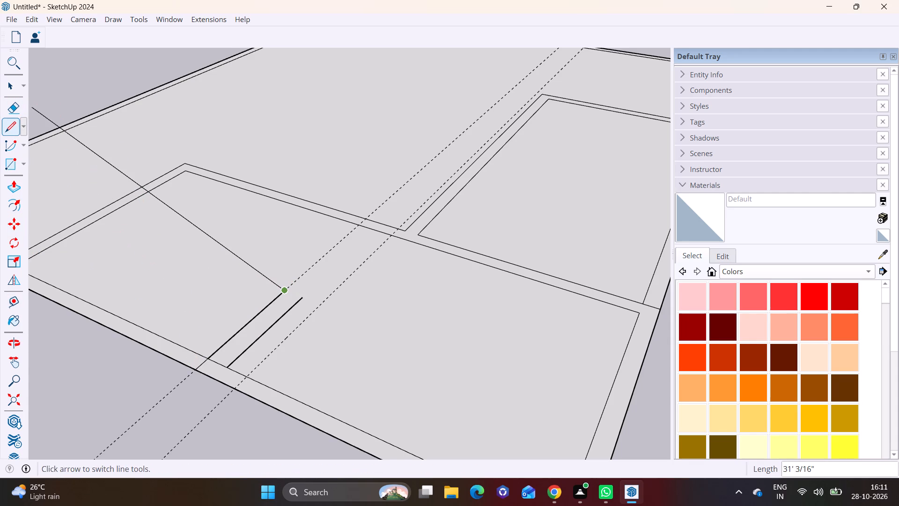
pyautogui.click(9, 126)
pyautogui.click(236, 389)
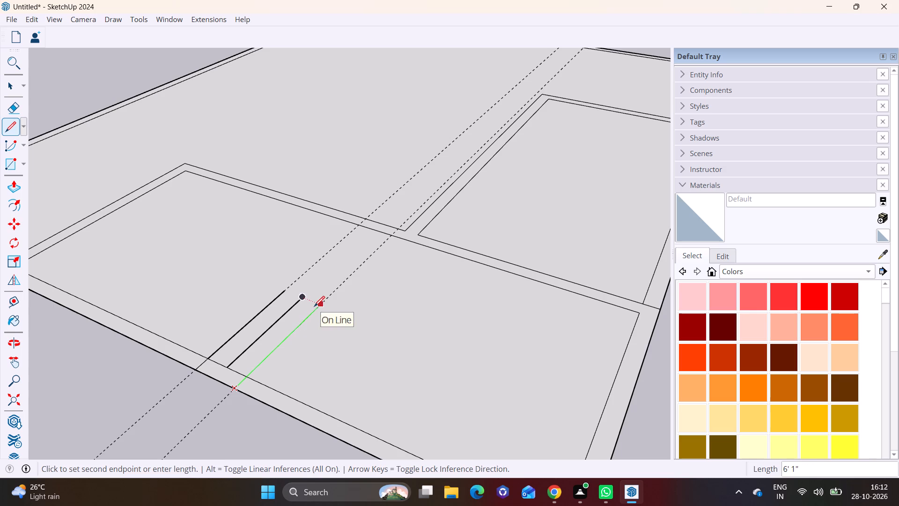
pyautogui.click(314, 307)
pyautogui.click(3, 83)
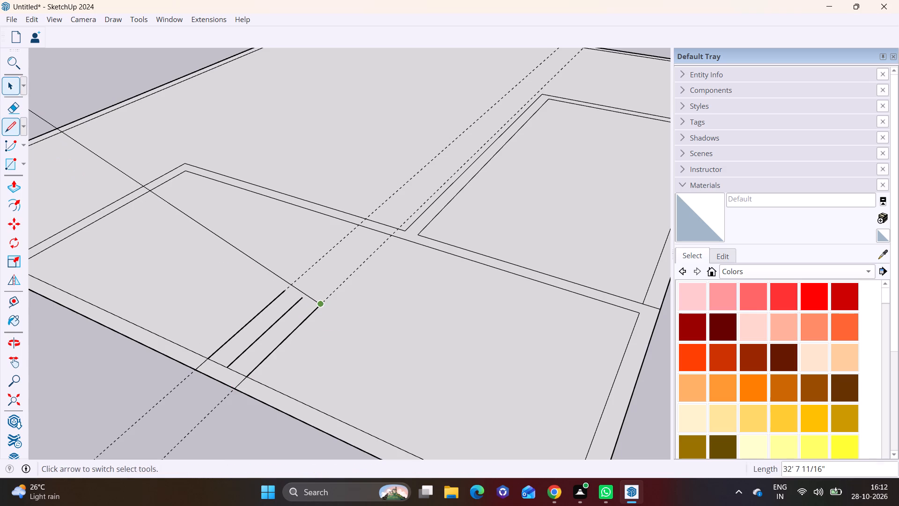
# Erase both guides beside the front room's centre line.
pyautogui.click(21, 106)
pyautogui.moveTo(305, 243); pyautogui.dragTo(361, 271)
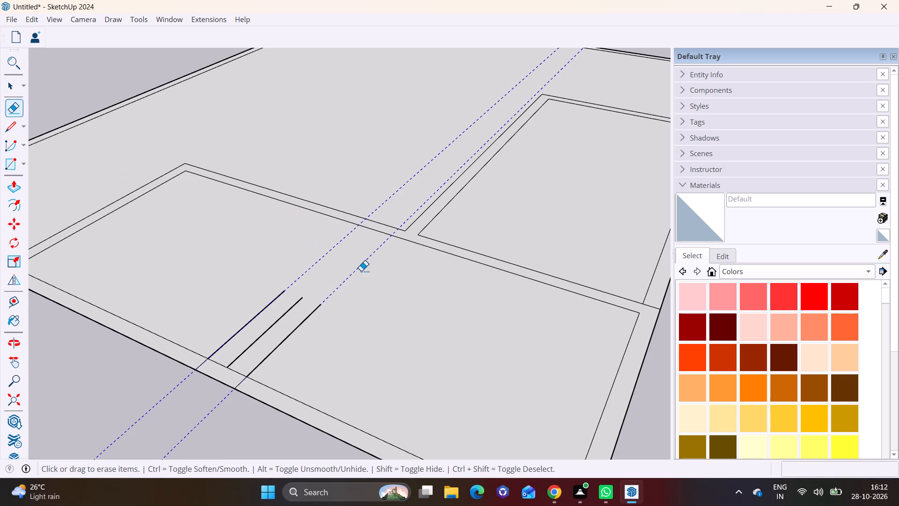
pyautogui.moveTo(361, 271); pyautogui.dragTo(389, 290)
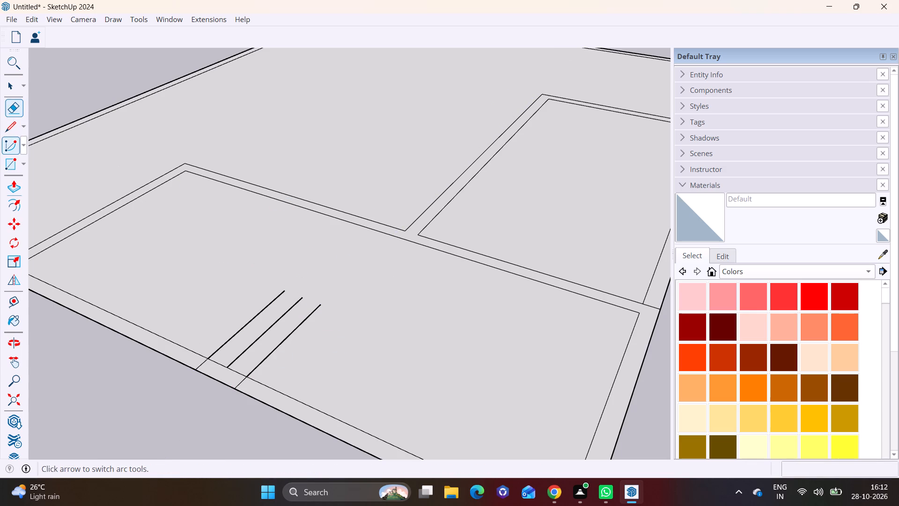
# Draw a 2' line across the three parallel lines in the front room, joining the two outer ones partway along.
pyautogui.click(12, 128)
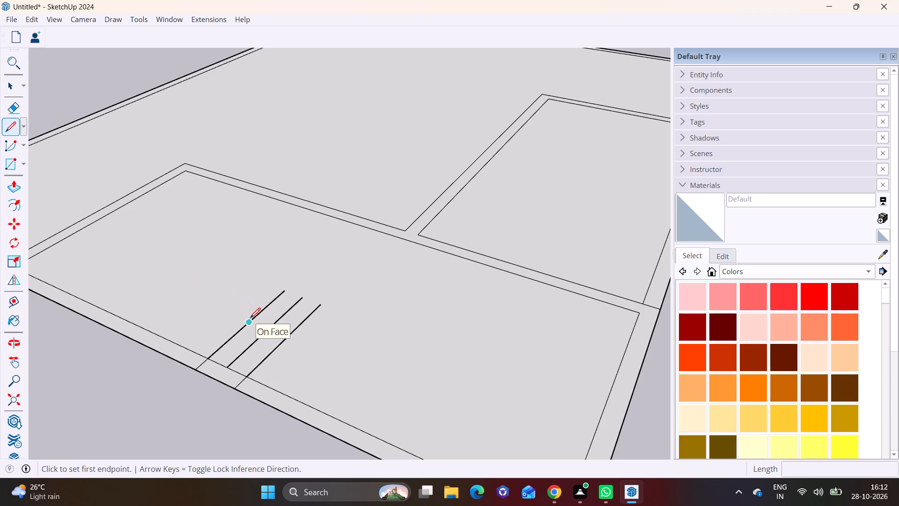
pyautogui.click(250, 318)
pyautogui.click(285, 340)
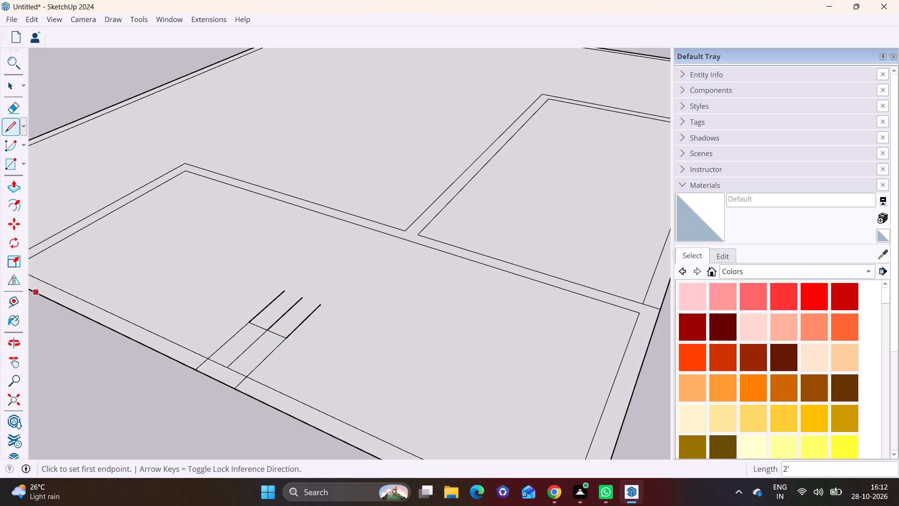
# Erase the centre line, the front wall edges between the outer lines and the leftover line ends, leaving a 2' wide notch.
pyautogui.click(10, 109)
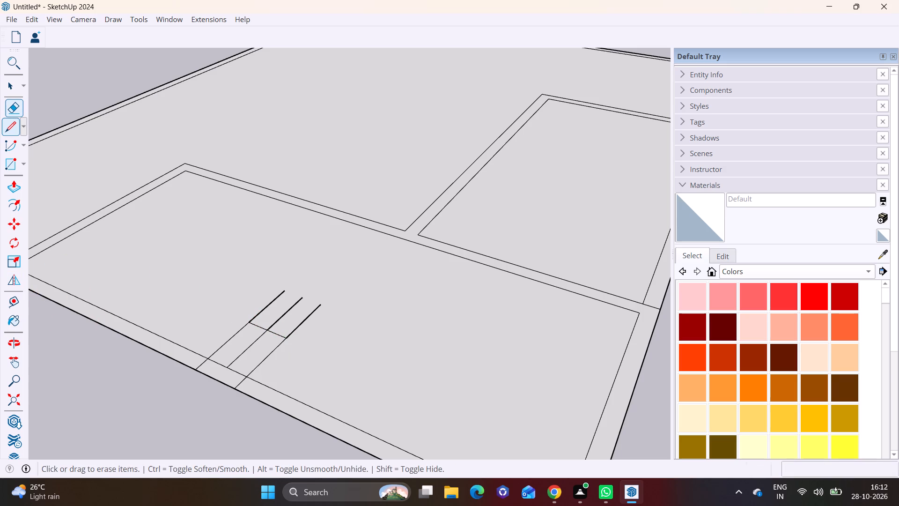
pyautogui.moveTo(236, 348); pyautogui.dragTo(243, 353)
pyautogui.click(226, 365)
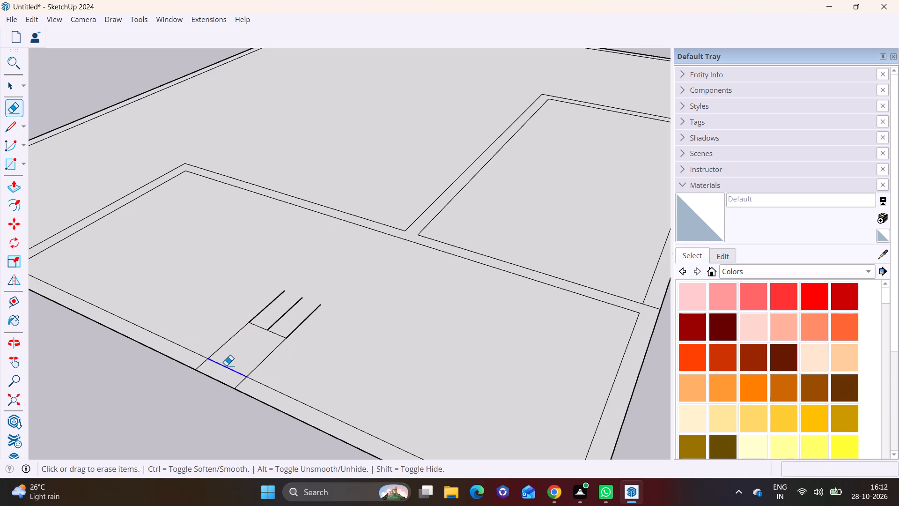
pyautogui.click(215, 379)
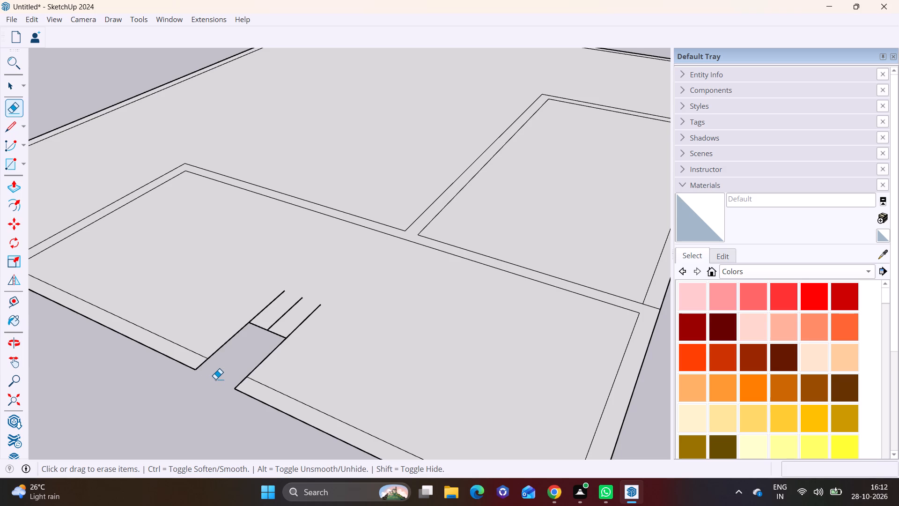
pyautogui.scroll(-2, 215, 379)
pyautogui.moveTo(271, 365); pyautogui.dragTo(298, 372, button='middle')
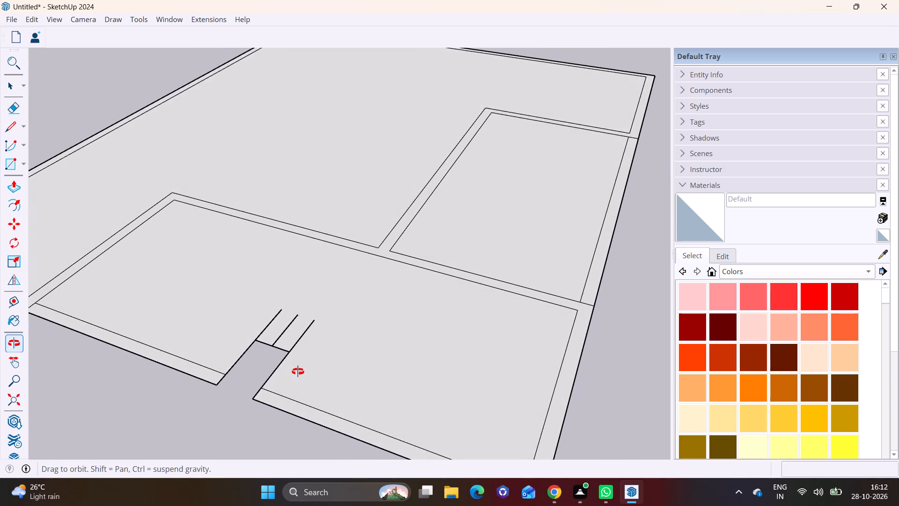
pyautogui.moveTo(298, 372); pyautogui.dragTo(300, 362, button='middle')
pyautogui.moveTo(267, 315); pyautogui.dragTo(315, 333)
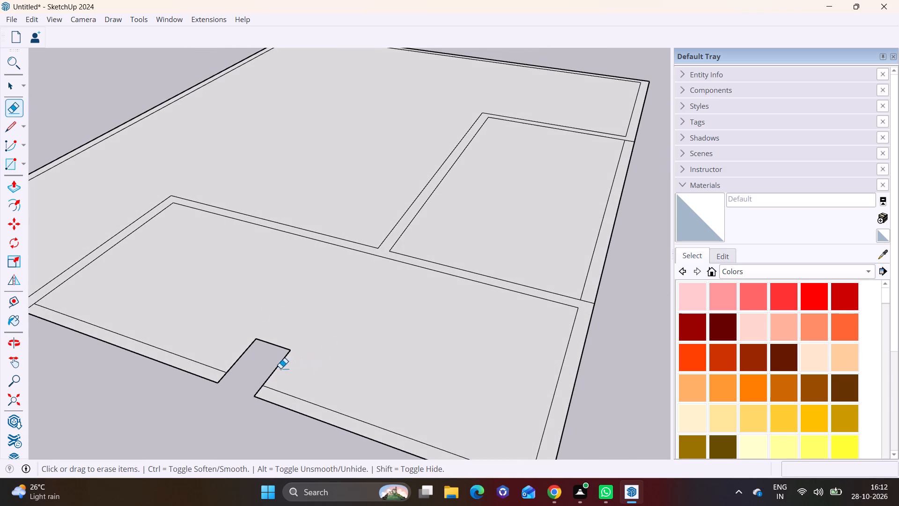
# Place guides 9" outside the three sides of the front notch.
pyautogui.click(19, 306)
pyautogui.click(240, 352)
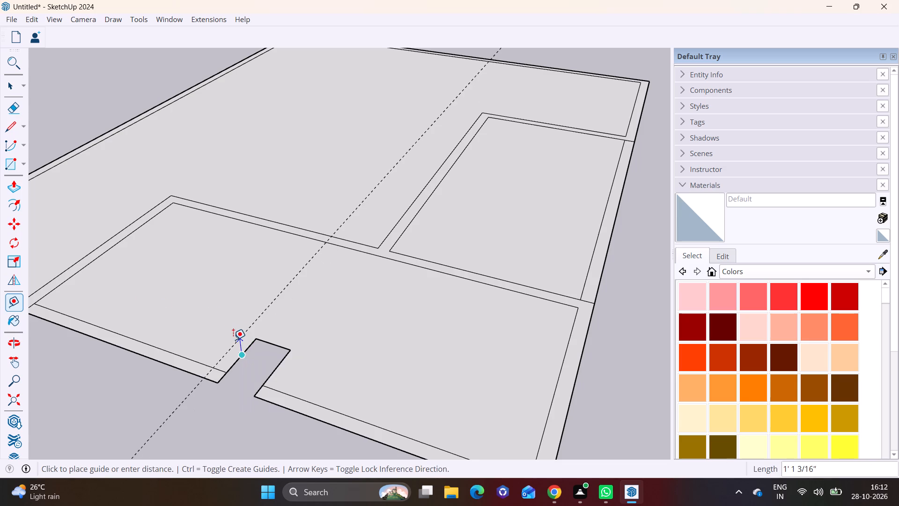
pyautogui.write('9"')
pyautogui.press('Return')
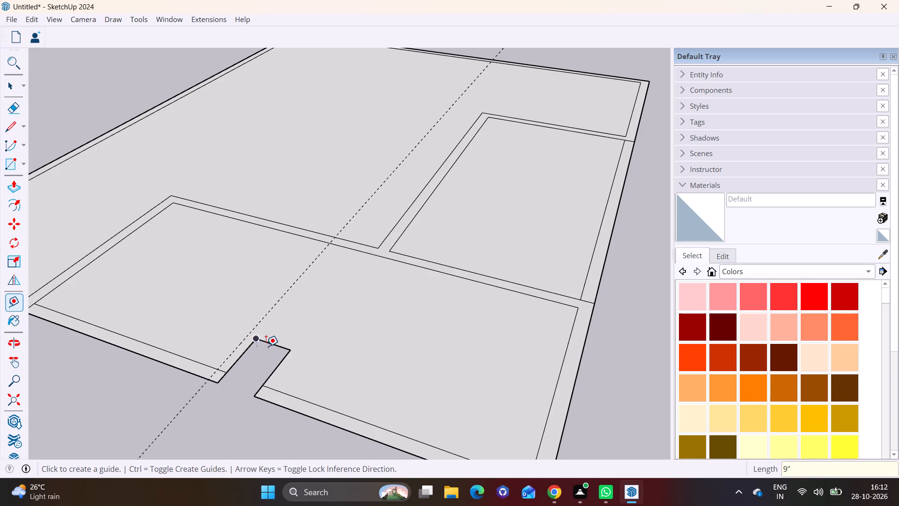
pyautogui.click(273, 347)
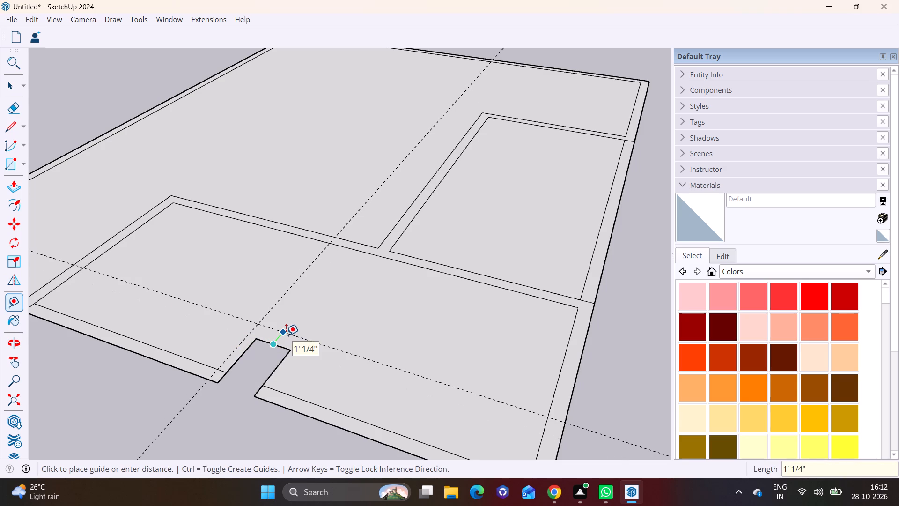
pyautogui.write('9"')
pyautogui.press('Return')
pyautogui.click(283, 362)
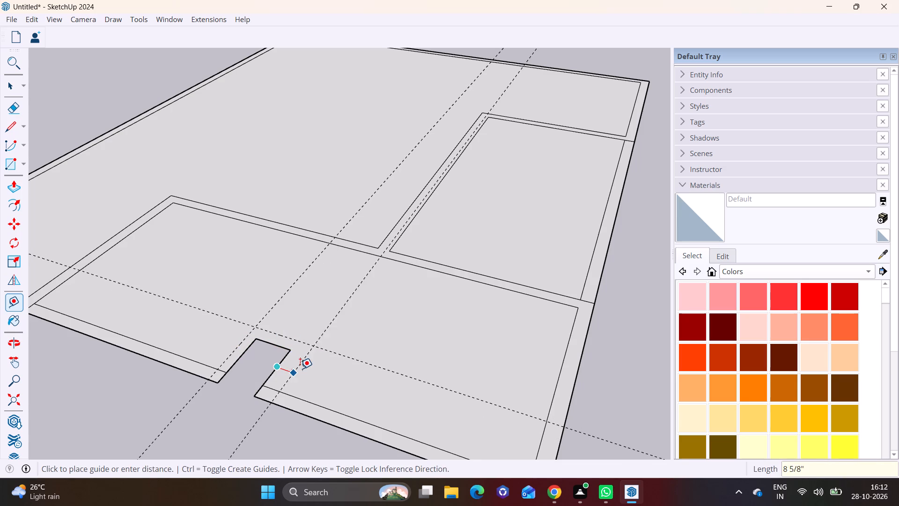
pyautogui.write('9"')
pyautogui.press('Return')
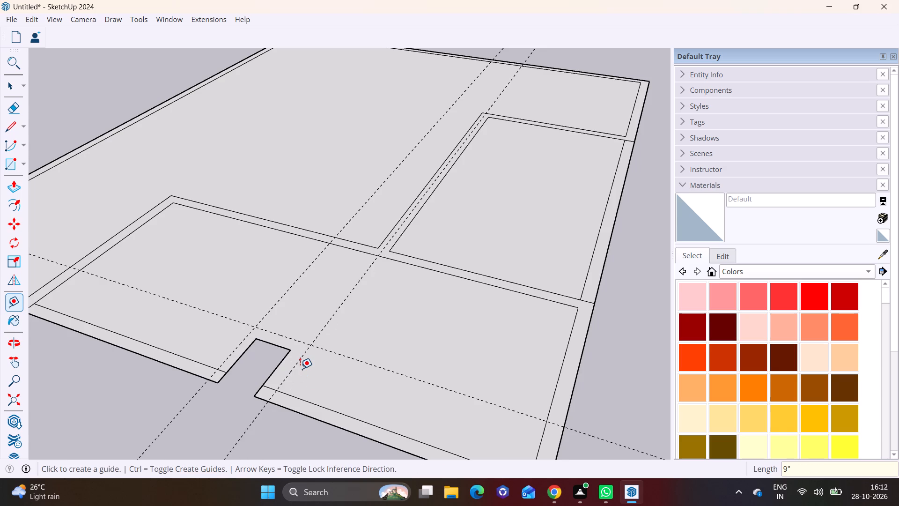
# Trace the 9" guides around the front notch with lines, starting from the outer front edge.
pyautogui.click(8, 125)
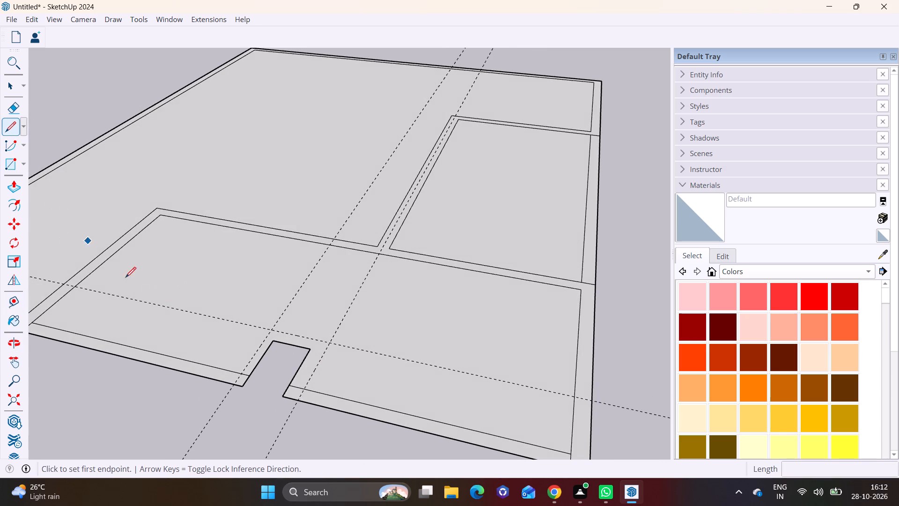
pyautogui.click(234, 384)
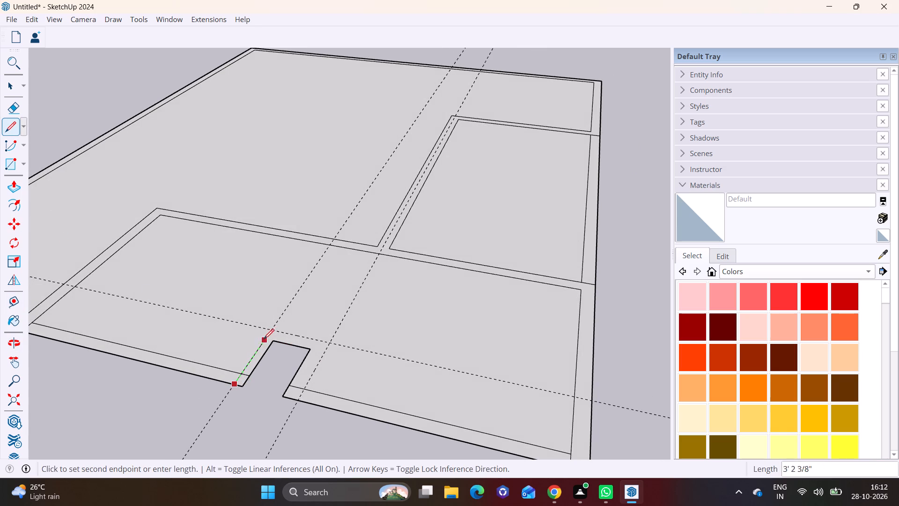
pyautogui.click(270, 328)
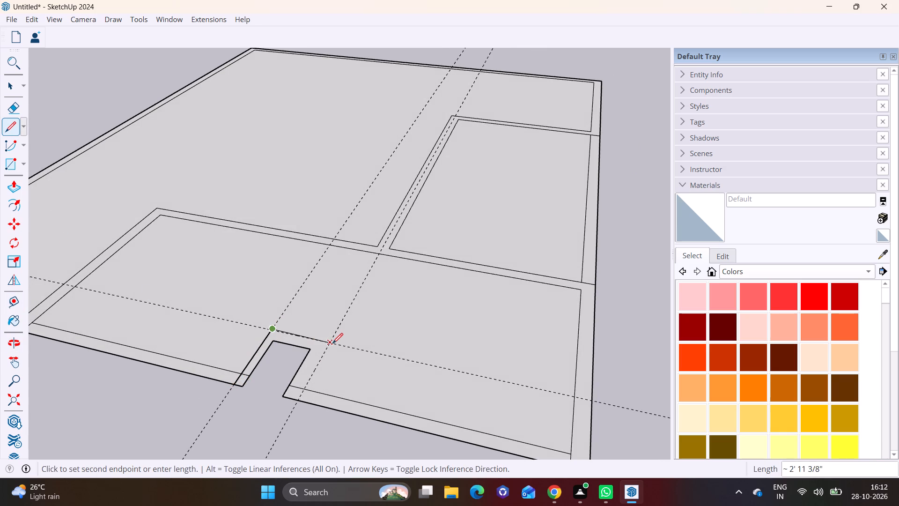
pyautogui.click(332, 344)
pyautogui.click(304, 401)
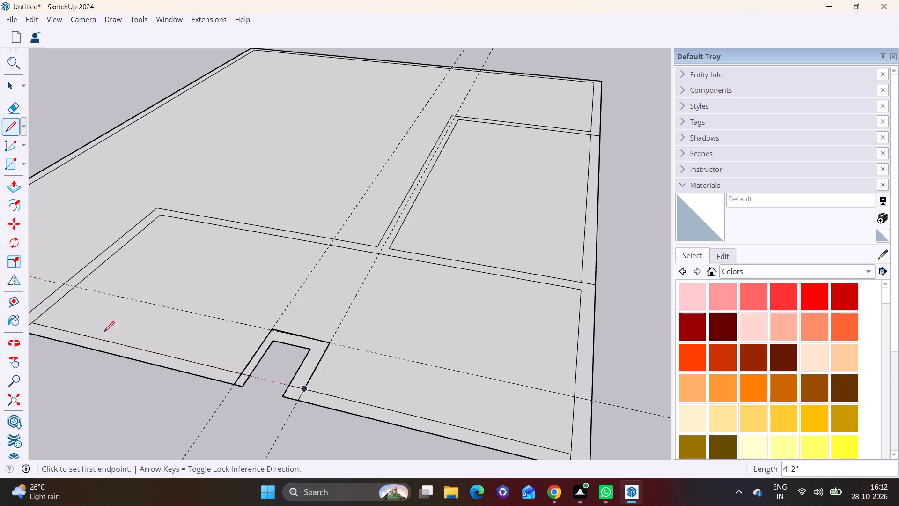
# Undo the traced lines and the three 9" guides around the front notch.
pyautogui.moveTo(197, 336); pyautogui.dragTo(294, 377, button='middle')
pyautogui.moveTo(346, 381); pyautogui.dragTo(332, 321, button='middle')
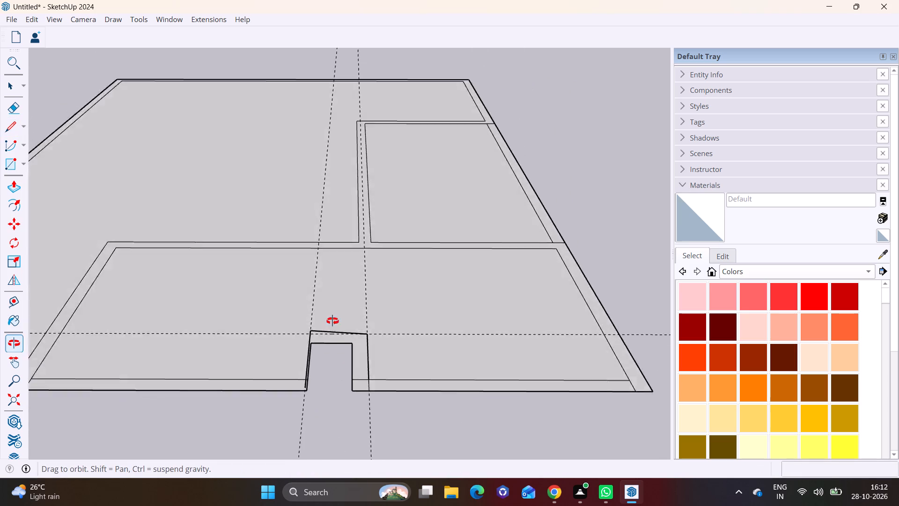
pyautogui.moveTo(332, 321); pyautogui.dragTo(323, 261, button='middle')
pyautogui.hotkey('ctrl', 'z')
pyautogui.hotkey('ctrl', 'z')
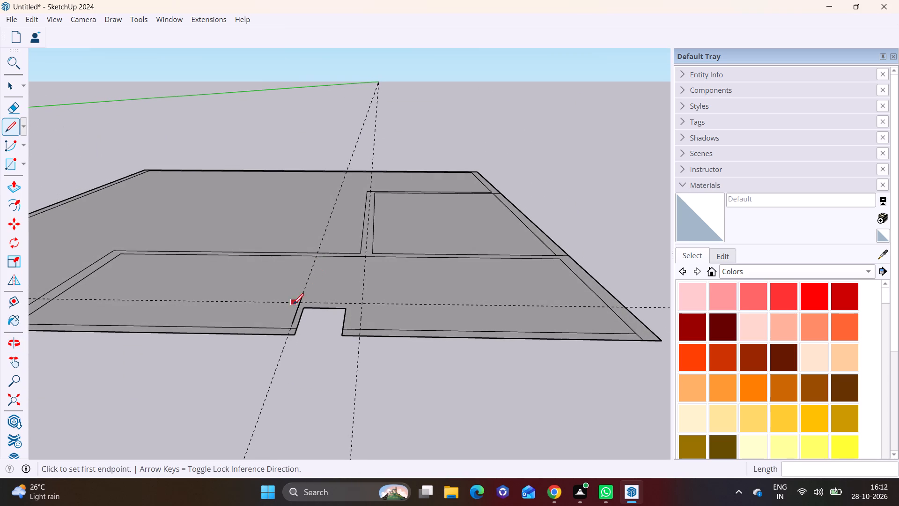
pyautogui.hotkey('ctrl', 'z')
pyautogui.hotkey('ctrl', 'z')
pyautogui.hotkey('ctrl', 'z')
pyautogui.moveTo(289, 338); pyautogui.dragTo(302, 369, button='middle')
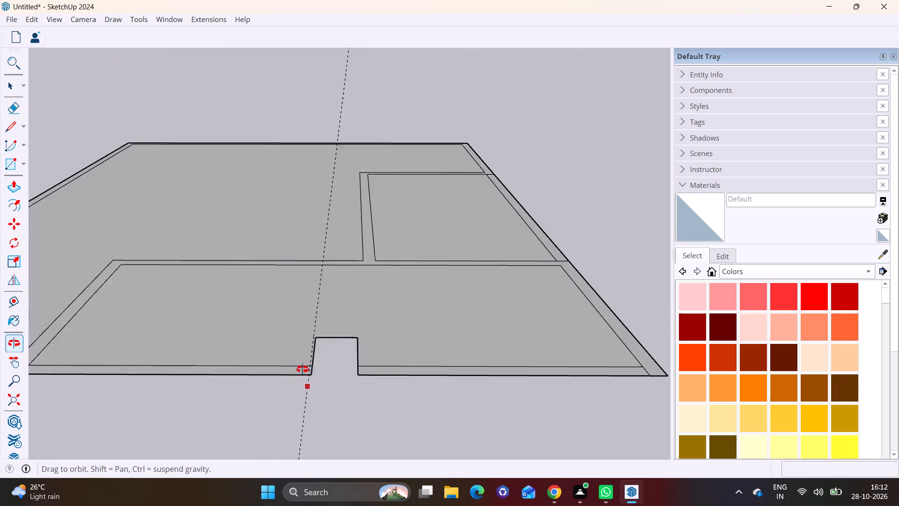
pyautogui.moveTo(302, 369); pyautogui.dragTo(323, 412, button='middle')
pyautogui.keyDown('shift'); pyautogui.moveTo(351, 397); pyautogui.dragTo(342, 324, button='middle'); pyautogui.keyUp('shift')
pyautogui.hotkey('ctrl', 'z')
# Place guides 9" outward from both long sides and the inner end of the front notch.
pyautogui.scroll(1, 346, 353)
pyautogui.moveTo(346, 353); pyautogui.dragTo(337, 362)
pyautogui.moveTo(346, 353); pyautogui.dragTo(330, 394, button='middle')
pyautogui.scroll(2, 329, 372)
pyautogui.click(16, 302)
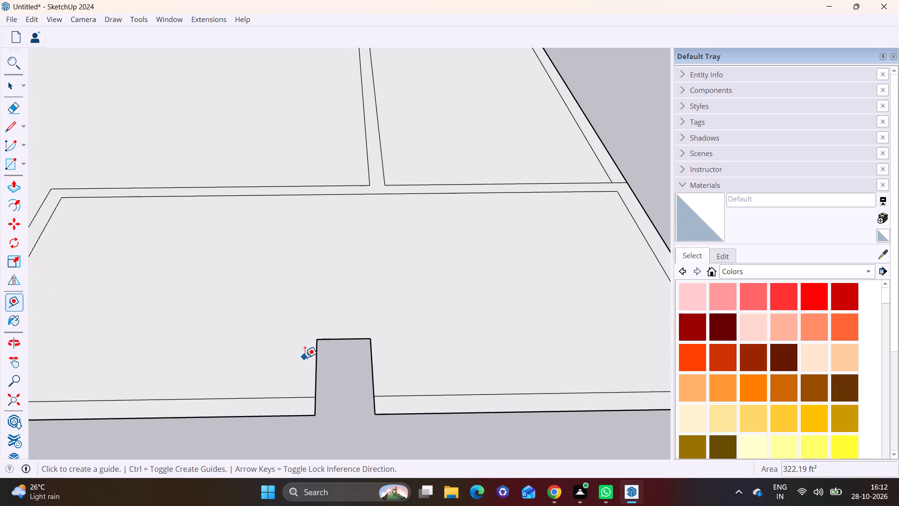
pyautogui.click(314, 364)
pyautogui.write('9"')
pyautogui.press('Return')
pyautogui.click(374, 364)
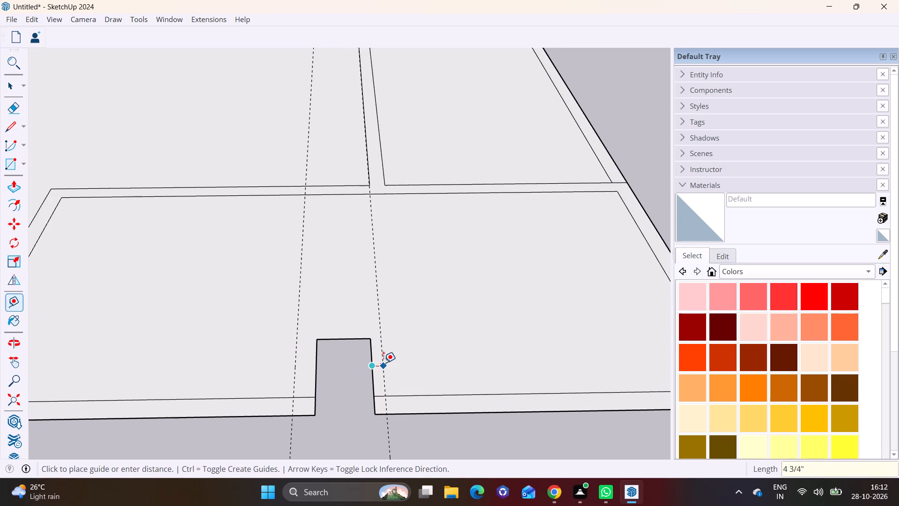
pyautogui.write('9"')
pyautogui.press('Return')
pyautogui.click(351, 337)
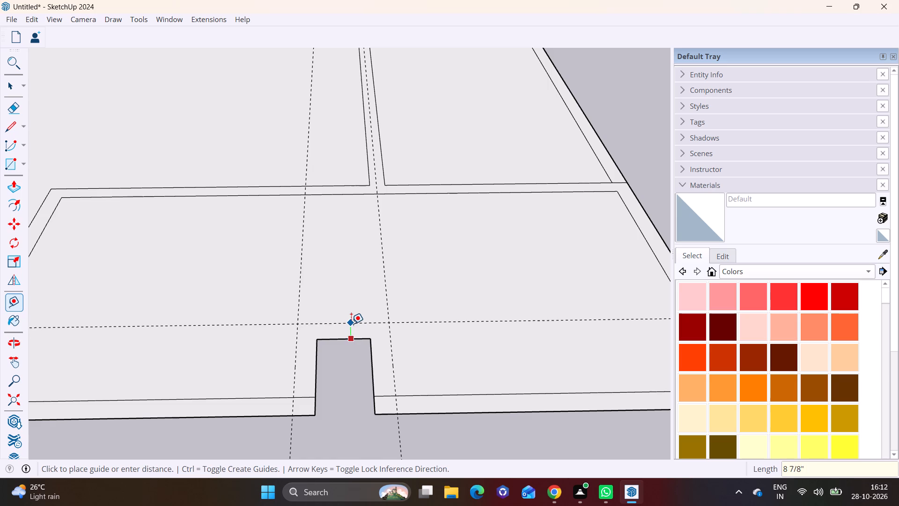
pyautogui.write('9"')
pyautogui.press('Return')
# Trace the guides around the notch from the outer front edge with a three-sided outline 4' 2" deep.
pyautogui.moveTo(379, 330); pyautogui.dragTo(340, 176, button='middle')
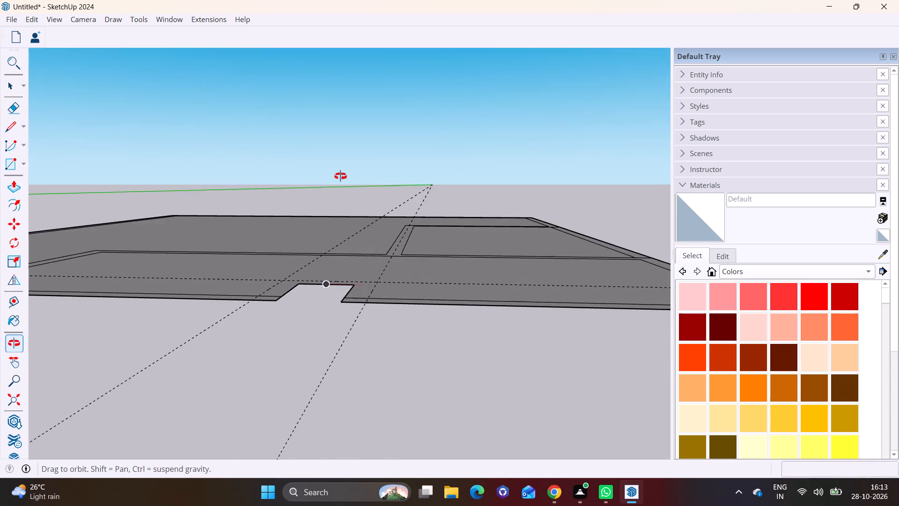
pyautogui.moveTo(340, 176); pyautogui.dragTo(348, 291, button='middle')
pyautogui.click(10, 125)
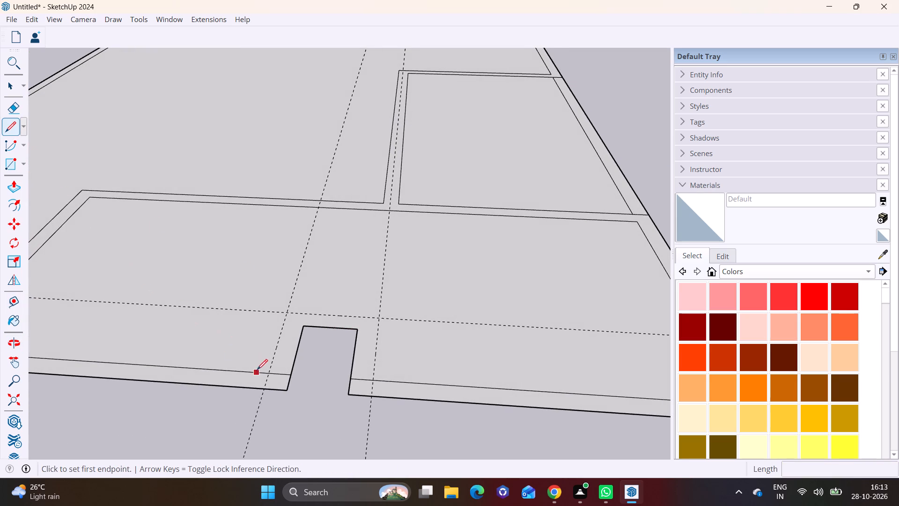
pyautogui.click(264, 389)
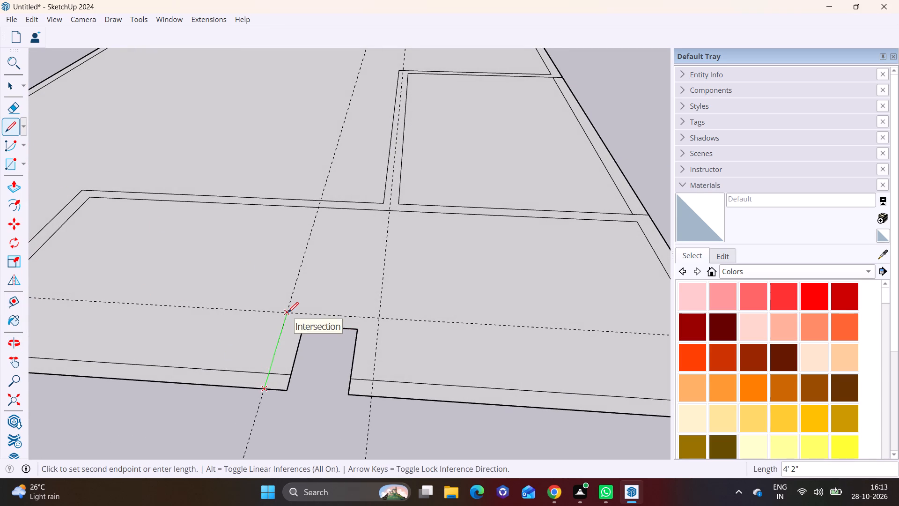
pyautogui.click(288, 313)
pyautogui.click(379, 323)
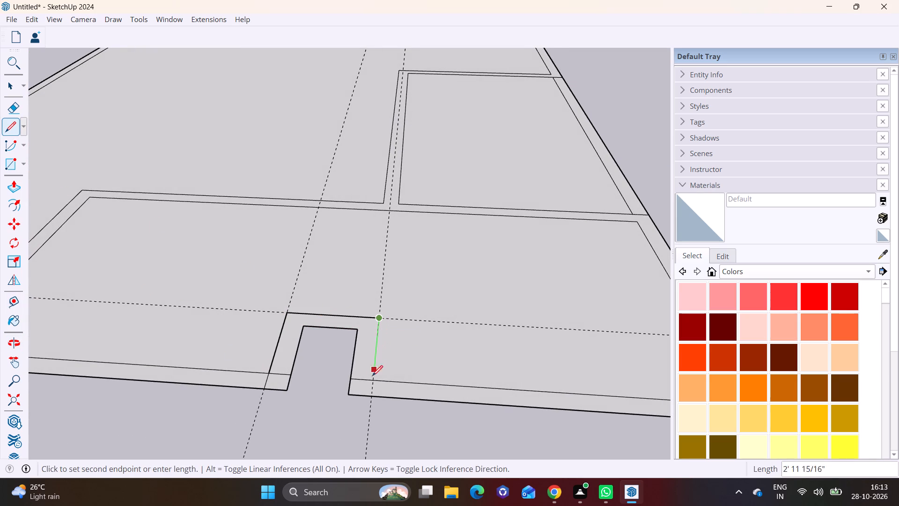
pyautogui.click(372, 398)
pyautogui.press('space')
pyautogui.scroll(-1, 326, 365)
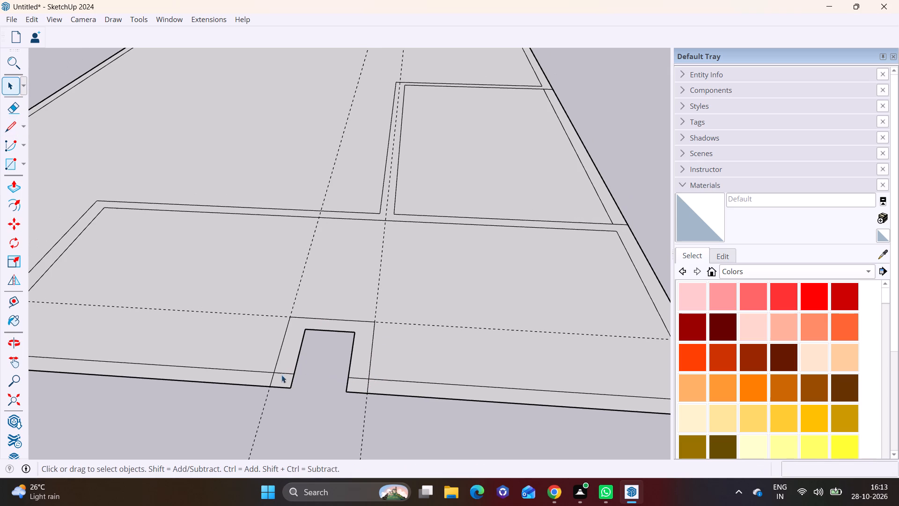
# Erase the three guides and the line stubs crossing the wall on both sides of the notch, leaving a continuous wall outline.
pyautogui.click(10, 109)
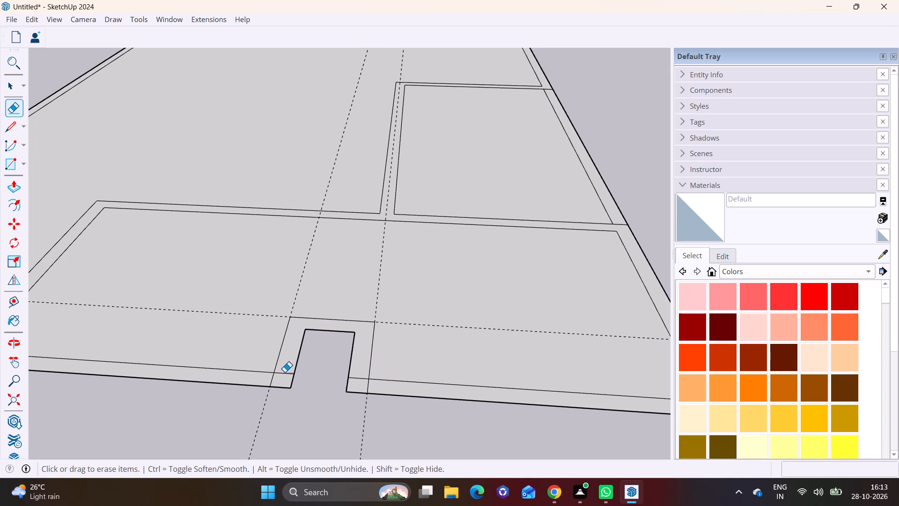
pyautogui.click(274, 378)
pyautogui.click(287, 375)
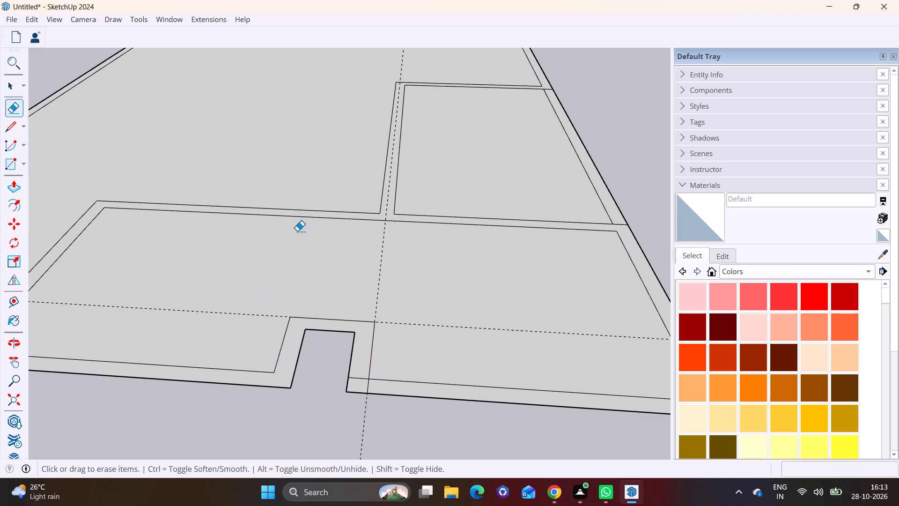
pyautogui.moveTo(351, 267); pyautogui.dragTo(409, 268)
pyautogui.moveTo(409, 295); pyautogui.dragTo(409, 337)
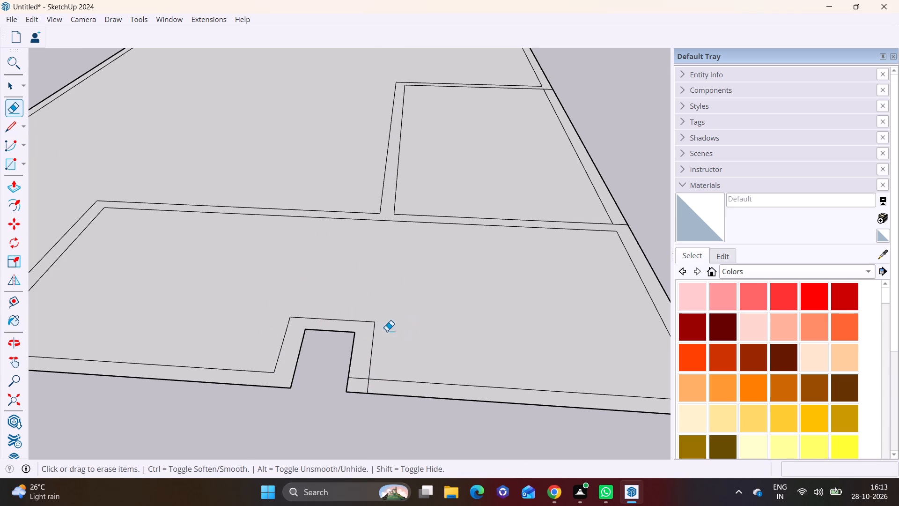
pyautogui.click(357, 381)
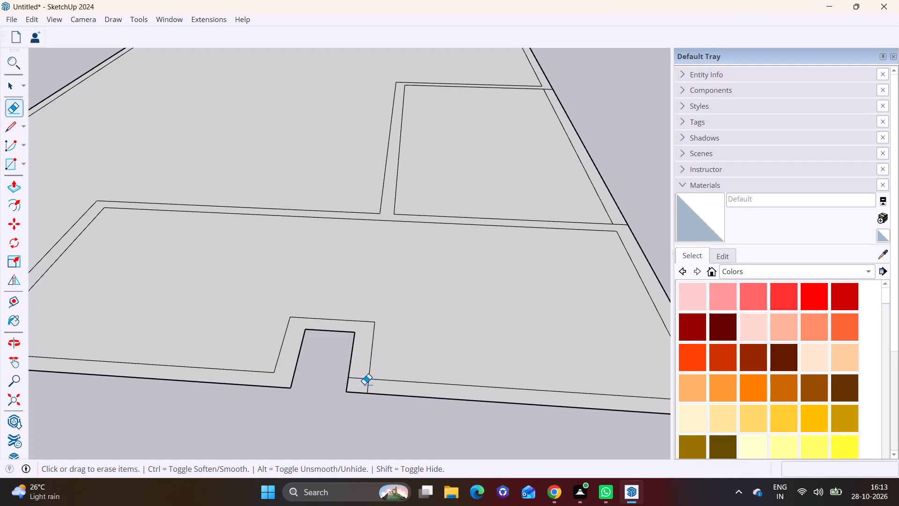
pyautogui.click(372, 386)
pyautogui.click(364, 386)
pyautogui.click(362, 379)
pyautogui.click(367, 383)
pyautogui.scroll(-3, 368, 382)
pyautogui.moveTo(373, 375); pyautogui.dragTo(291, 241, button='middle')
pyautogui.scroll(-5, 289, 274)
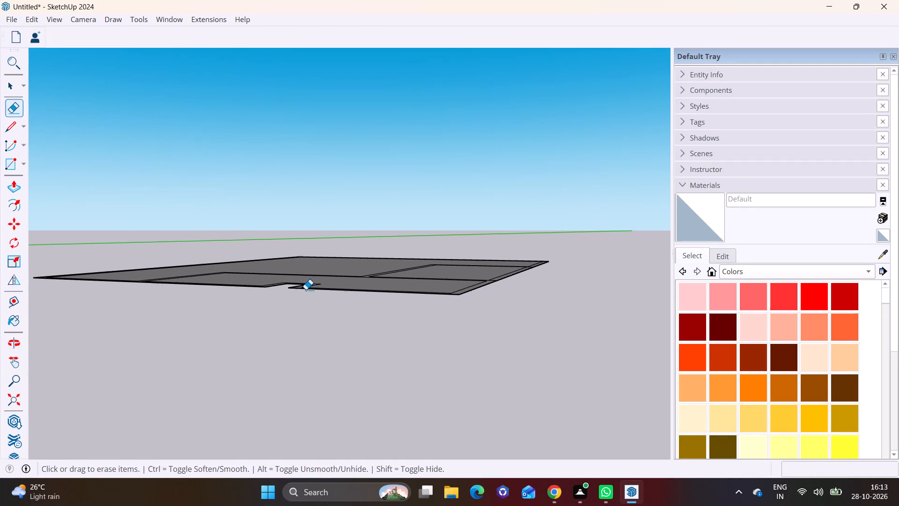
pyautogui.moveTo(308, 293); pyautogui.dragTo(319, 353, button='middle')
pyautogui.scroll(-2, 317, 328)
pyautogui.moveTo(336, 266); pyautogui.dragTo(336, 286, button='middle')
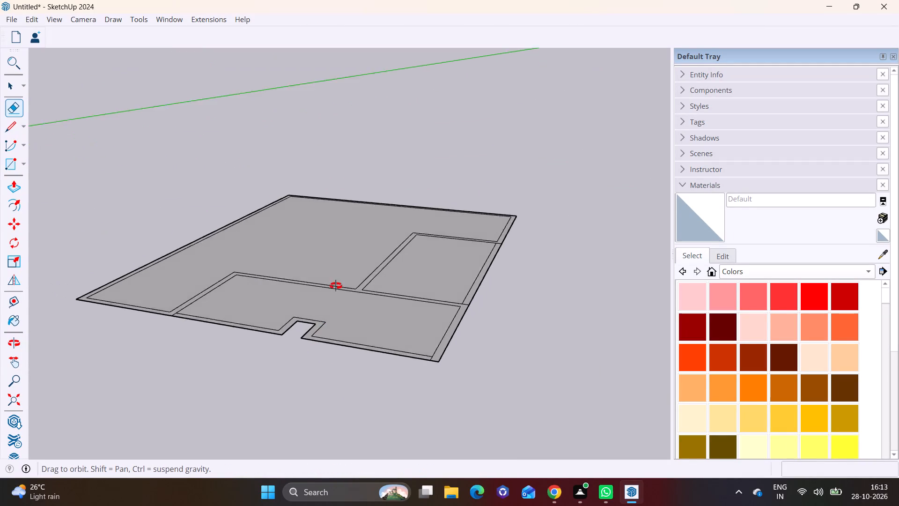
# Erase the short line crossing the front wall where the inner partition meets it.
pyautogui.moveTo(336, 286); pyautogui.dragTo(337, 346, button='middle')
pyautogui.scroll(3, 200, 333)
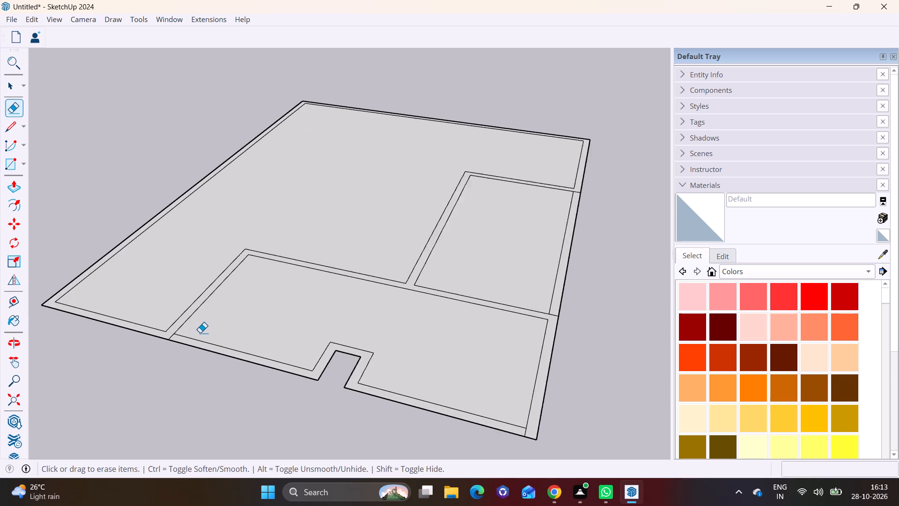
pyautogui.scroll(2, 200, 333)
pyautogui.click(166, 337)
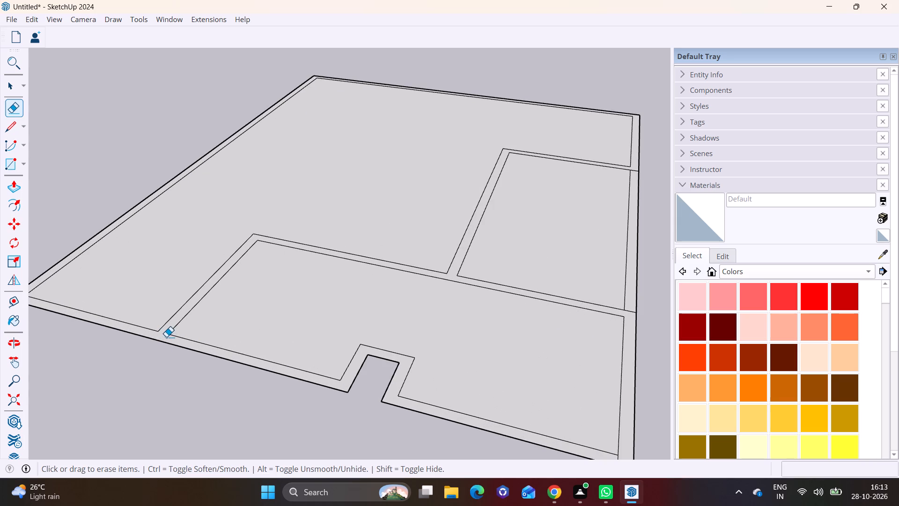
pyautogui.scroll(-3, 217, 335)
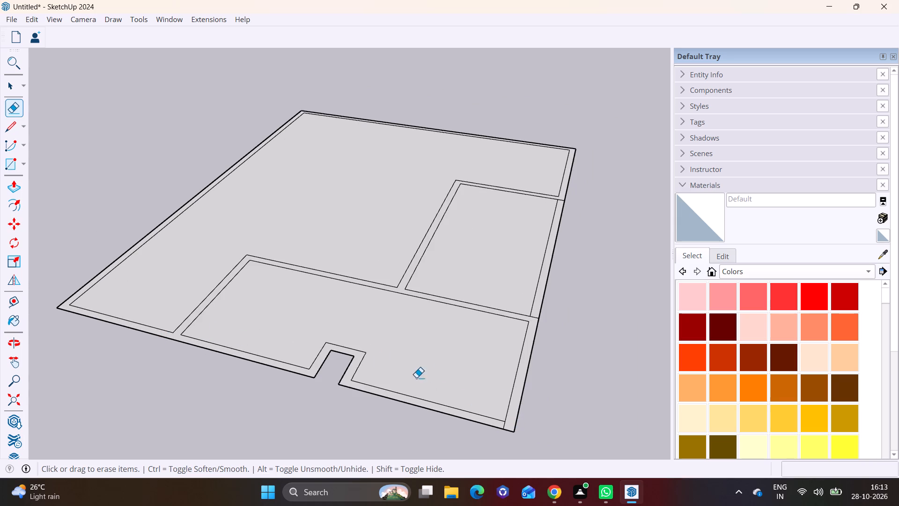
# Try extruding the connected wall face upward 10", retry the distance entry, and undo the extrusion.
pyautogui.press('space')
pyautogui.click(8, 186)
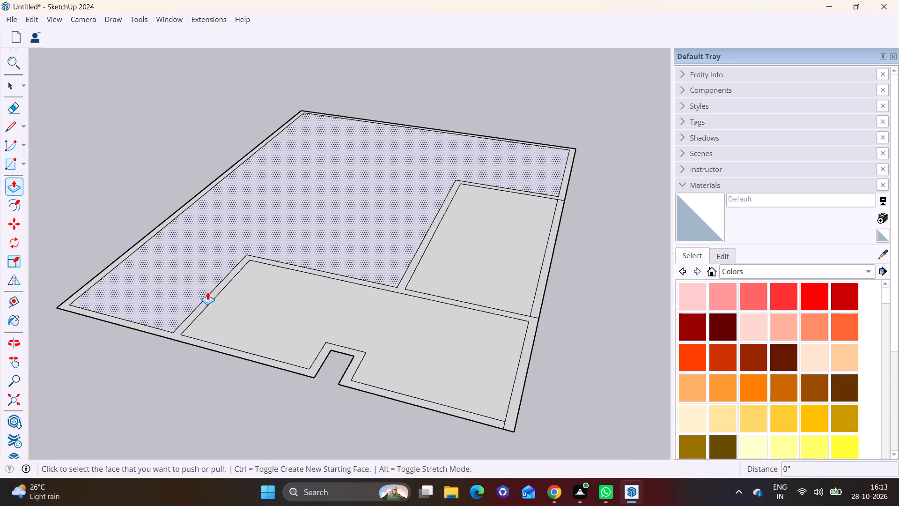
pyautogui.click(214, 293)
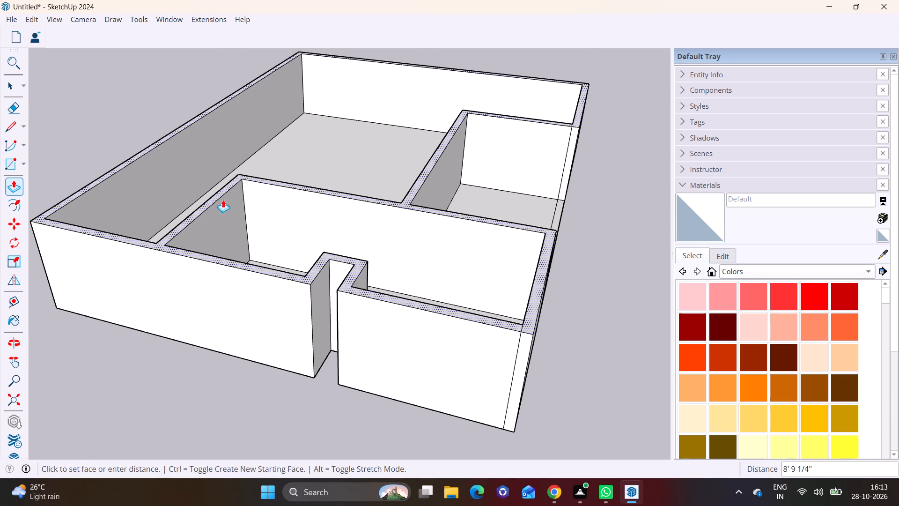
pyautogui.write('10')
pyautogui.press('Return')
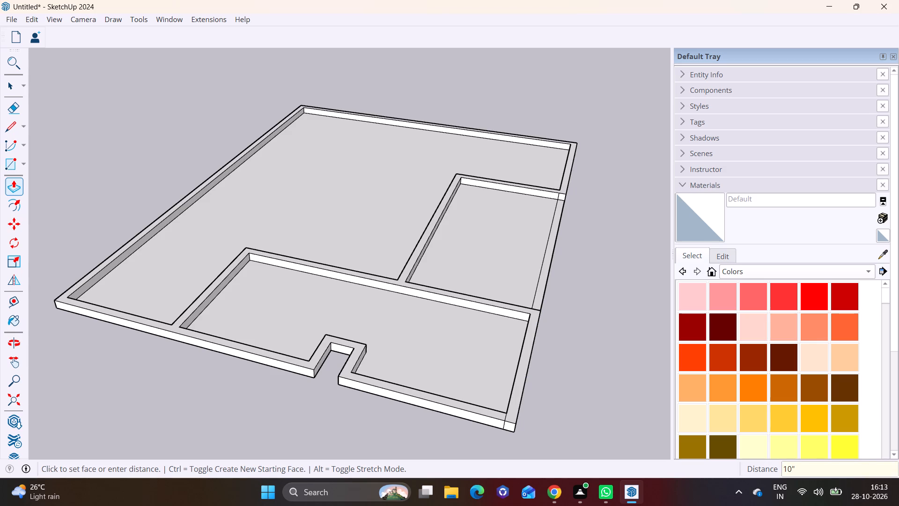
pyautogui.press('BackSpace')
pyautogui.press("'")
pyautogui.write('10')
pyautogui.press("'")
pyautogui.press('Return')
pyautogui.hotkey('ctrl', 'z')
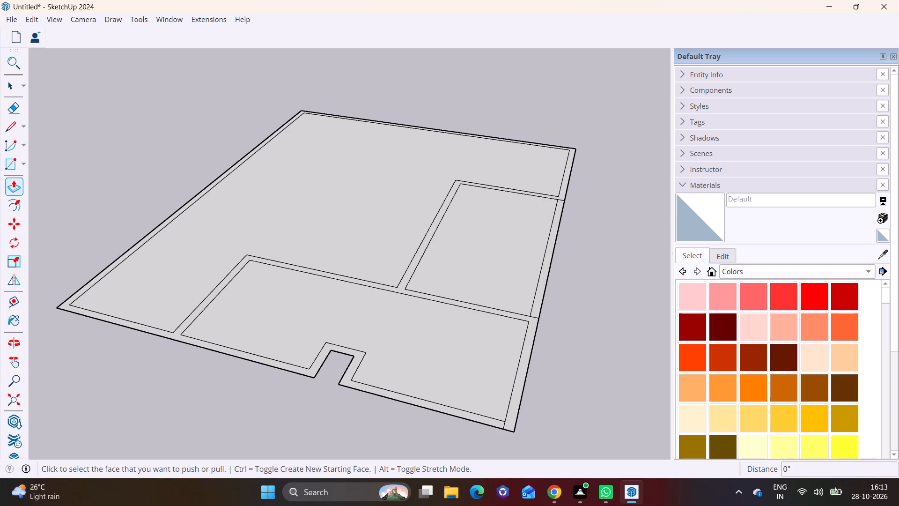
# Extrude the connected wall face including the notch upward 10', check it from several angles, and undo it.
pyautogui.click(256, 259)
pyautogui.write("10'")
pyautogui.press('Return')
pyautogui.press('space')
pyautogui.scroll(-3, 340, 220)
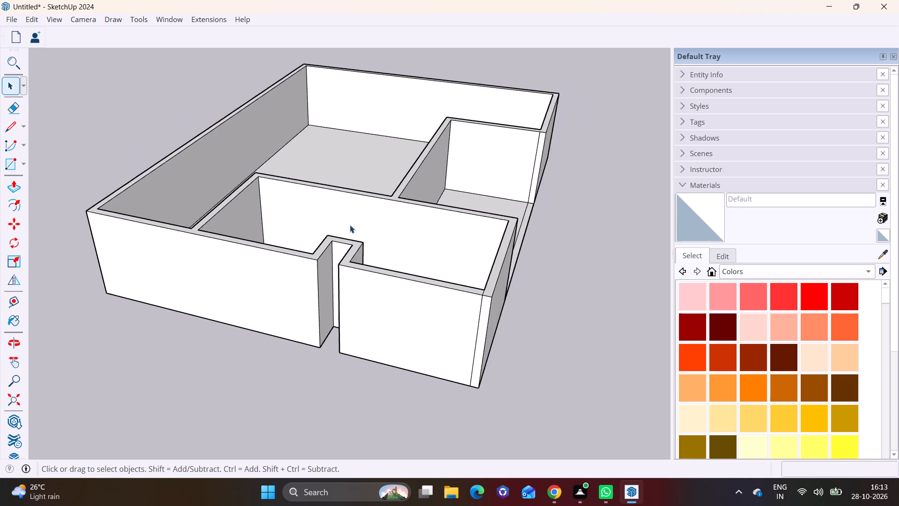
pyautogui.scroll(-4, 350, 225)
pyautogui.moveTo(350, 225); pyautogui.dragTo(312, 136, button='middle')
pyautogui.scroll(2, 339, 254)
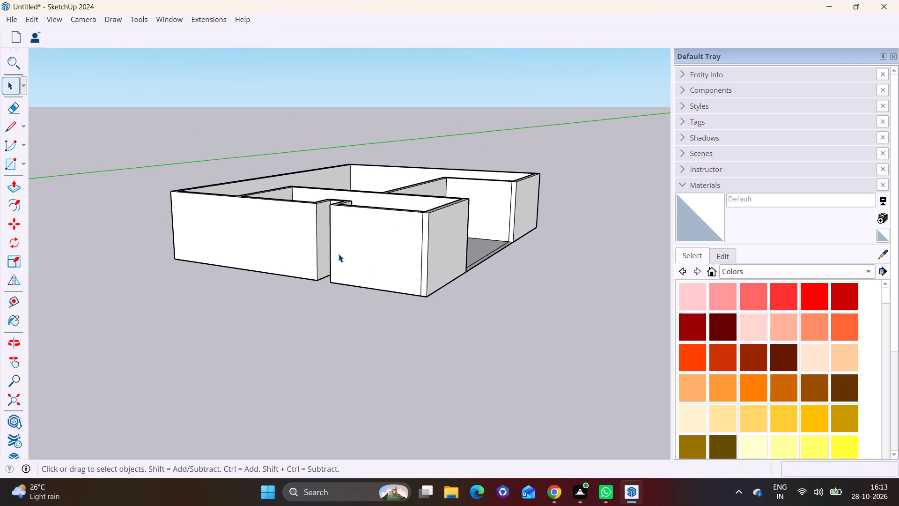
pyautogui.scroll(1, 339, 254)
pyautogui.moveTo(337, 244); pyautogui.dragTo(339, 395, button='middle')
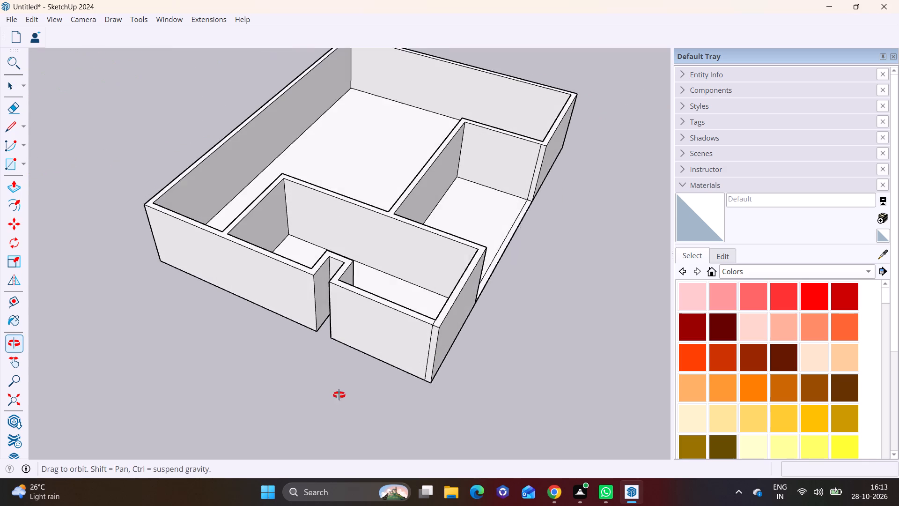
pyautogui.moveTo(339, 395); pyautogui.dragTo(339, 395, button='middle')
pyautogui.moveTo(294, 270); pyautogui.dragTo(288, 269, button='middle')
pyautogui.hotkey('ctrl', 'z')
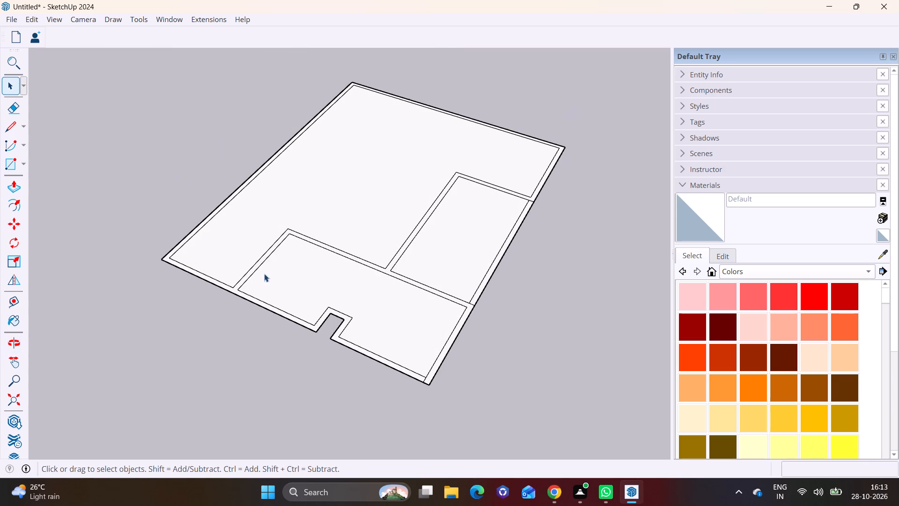
# Draw a 9" line across the front wall at the inner partition to separate the notched strip.
pyautogui.scroll(3, 235, 293)
pyautogui.click(17, 130)
pyautogui.scroll(3, 202, 248)
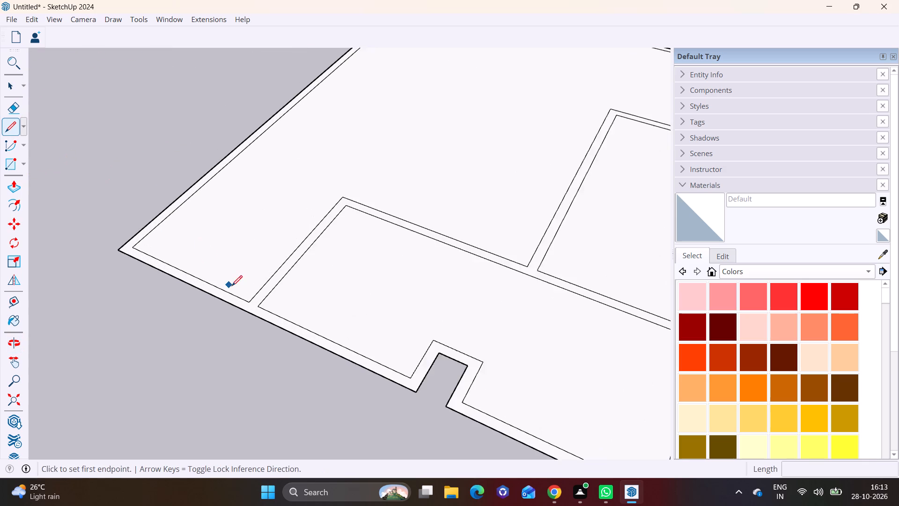
pyautogui.scroll(2, 232, 286)
pyautogui.click(264, 313)
pyautogui.click(256, 319)
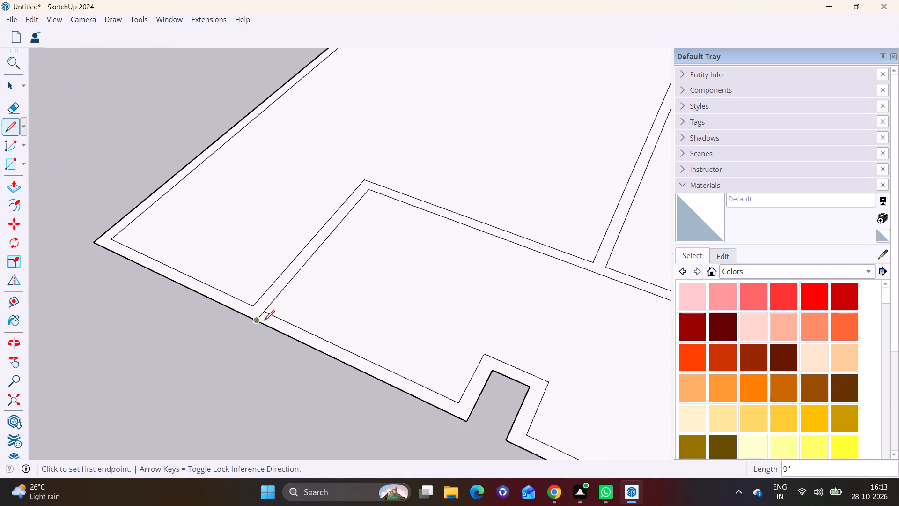
pyautogui.scroll(-2, 302, 322)
pyautogui.keyDown('shift'); pyautogui.moveTo(395, 339); pyautogui.dragTo(312, 262, button='middle'); pyautogui.keyUp('shift')
pyautogui.scroll(-2, 425, 333)
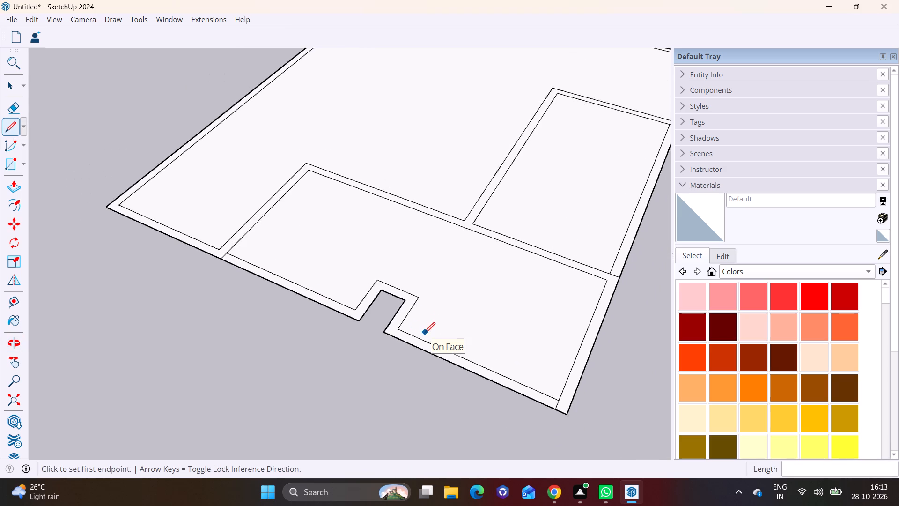
pyautogui.scroll(-2, 425, 333)
# Extrude the main wall face upward 10' with Push/Pull, excluding the notched front strip.
pyautogui.press('space')
pyautogui.click(10, 184)
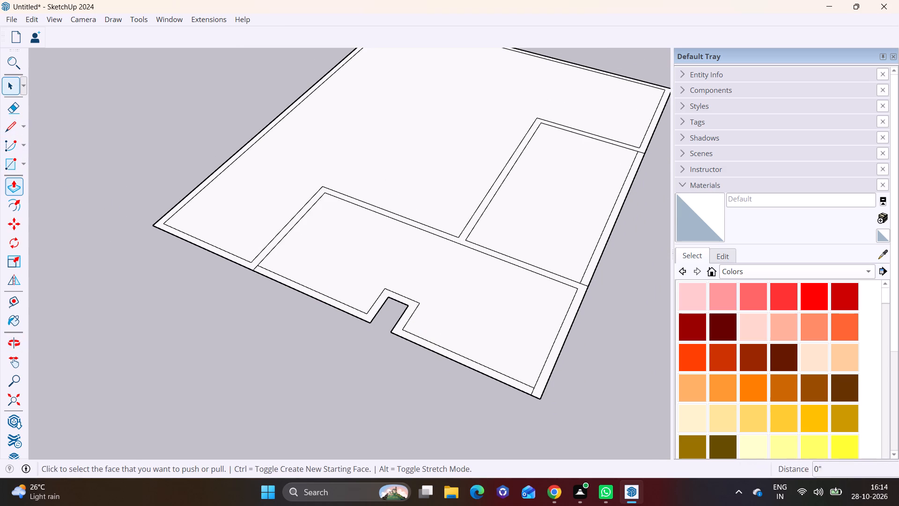
pyautogui.click(163, 215)
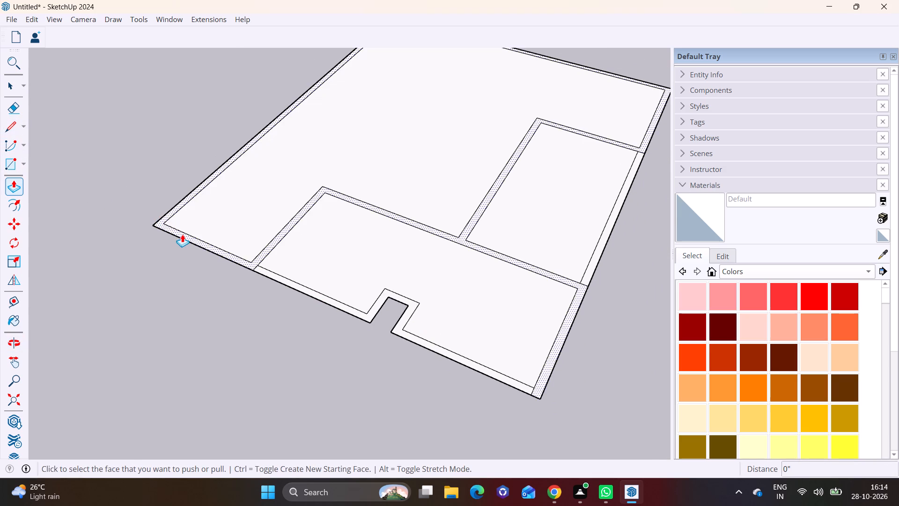
pyautogui.click(182, 234)
pyautogui.write("10'")
pyautogui.press('Return')
pyautogui.press('space')
# Examine the raised walls and the flat notched front strip from low and high angles.
pyautogui.scroll(-4, 188, 193)
pyautogui.keyDown('shift'); pyautogui.moveTo(242, 215); pyautogui.dragTo(169, 245, button='middle'); pyautogui.keyUp('shift')
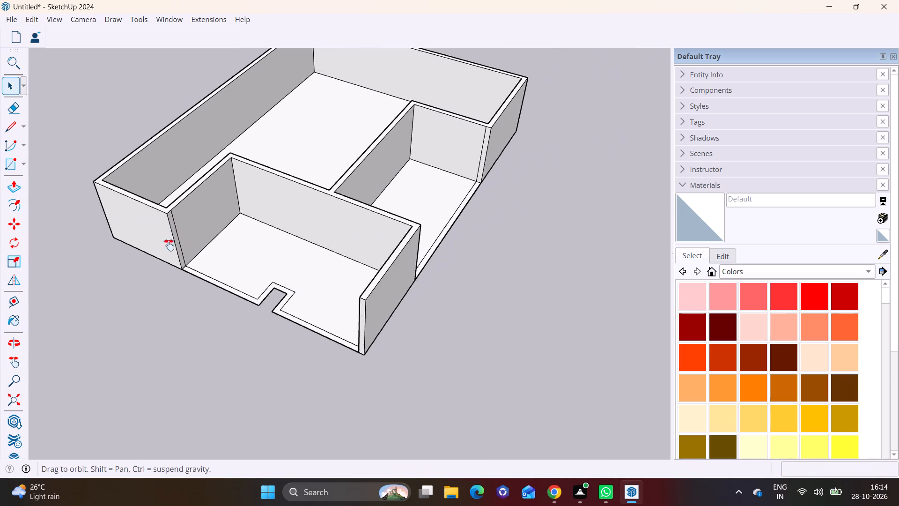
pyautogui.keyDown('shift'); pyautogui.moveTo(169, 245); pyautogui.dragTo(168, 246, button='middle'); pyautogui.keyUp('shift')
pyautogui.moveTo(244, 267); pyautogui.dragTo(195, 146, button='middle')
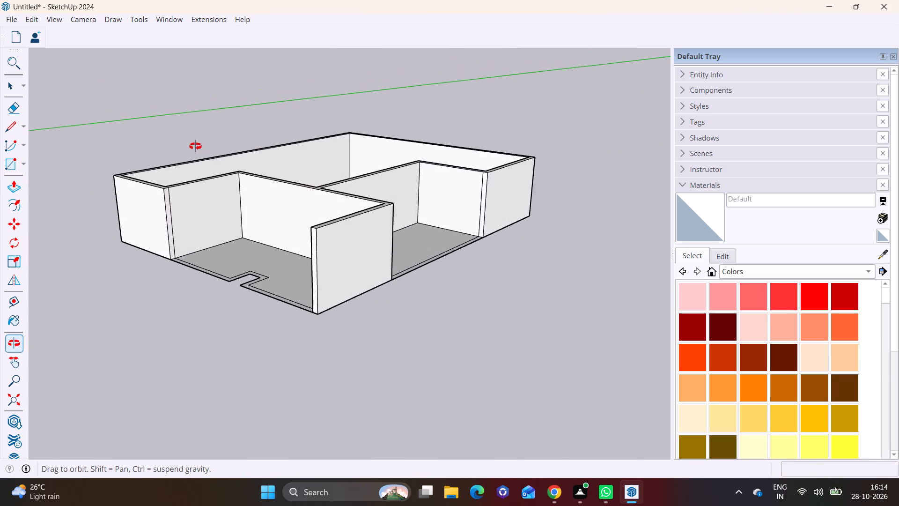
pyautogui.moveTo(195, 146); pyautogui.dragTo(181, 149, button='middle')
pyautogui.scroll(2, 242, 205)
pyautogui.moveTo(262, 224); pyautogui.dragTo(342, 330, button='middle')
pyautogui.scroll(-4, 343, 329)
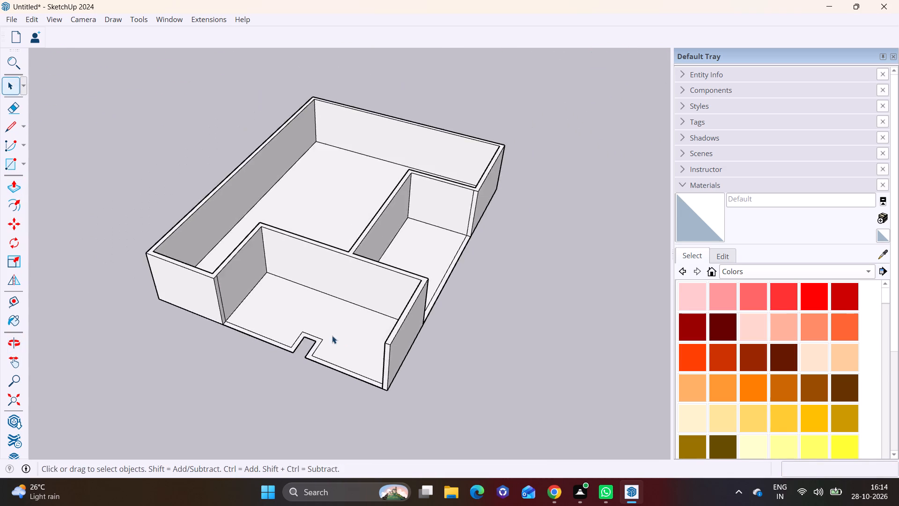
# Draw a 40' by 1' vertical rectangle down from the bottom outer edge of the wall opposite the notch.
pyautogui.moveTo(329, 328); pyautogui.dragTo(376, 173, button='middle')
pyautogui.moveTo(289, 314); pyautogui.dragTo(292, 136, button='middle')
pyautogui.keyDown('shift'); pyautogui.moveTo(329, 312); pyautogui.dragTo(353, 216, button='middle'); pyautogui.keyUp('shift')
pyautogui.scroll(3, 364, 298)
pyautogui.moveTo(350, 208); pyautogui.dragTo(395, 161, button='middle')
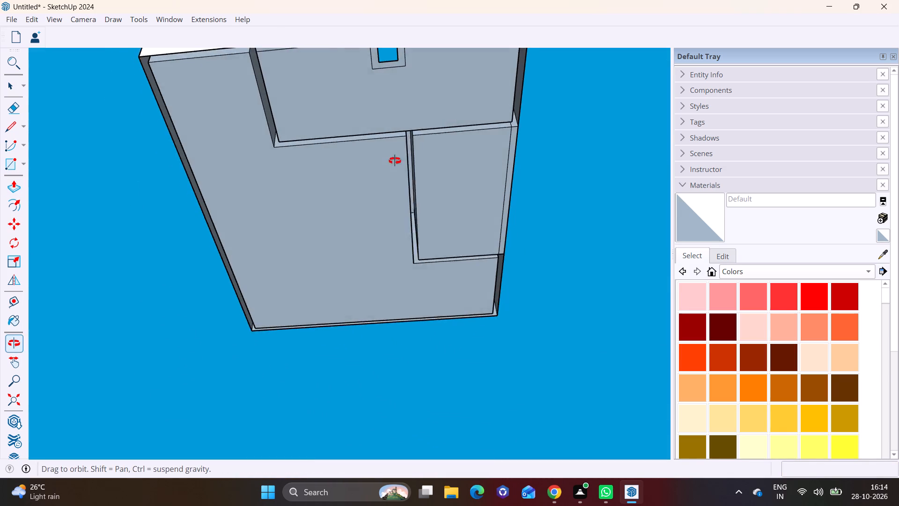
pyautogui.moveTo(395, 161); pyautogui.dragTo(396, 125, button='middle')
pyautogui.click(26, 161)
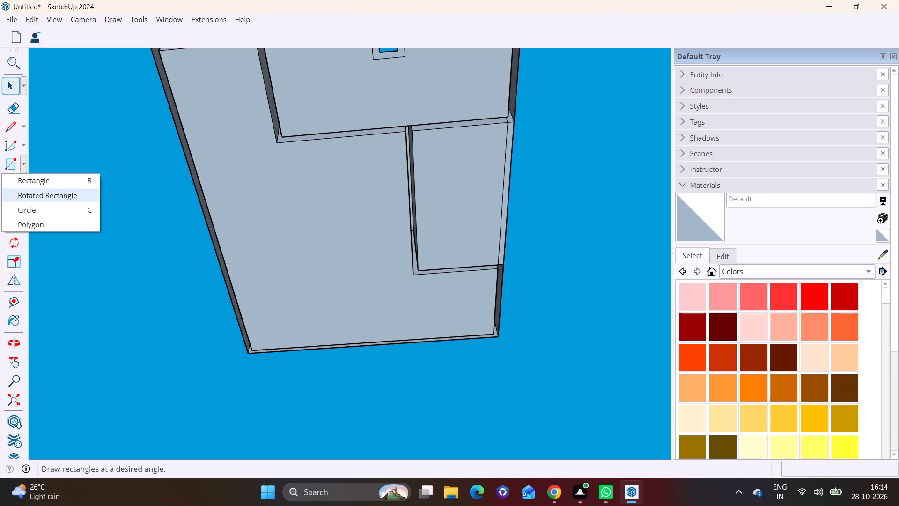
pyautogui.click(44, 193)
pyautogui.scroll(6, 244, 336)
pyautogui.keyDown('shift'); pyautogui.moveTo(258, 343); pyautogui.dragTo(149, 335, button='middle'); pyautogui.keyUp('shift')
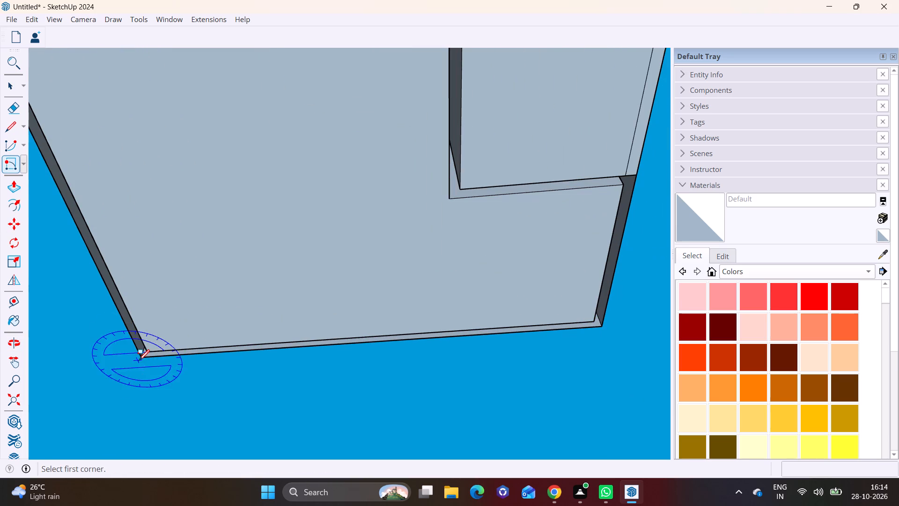
pyautogui.click(143, 359)
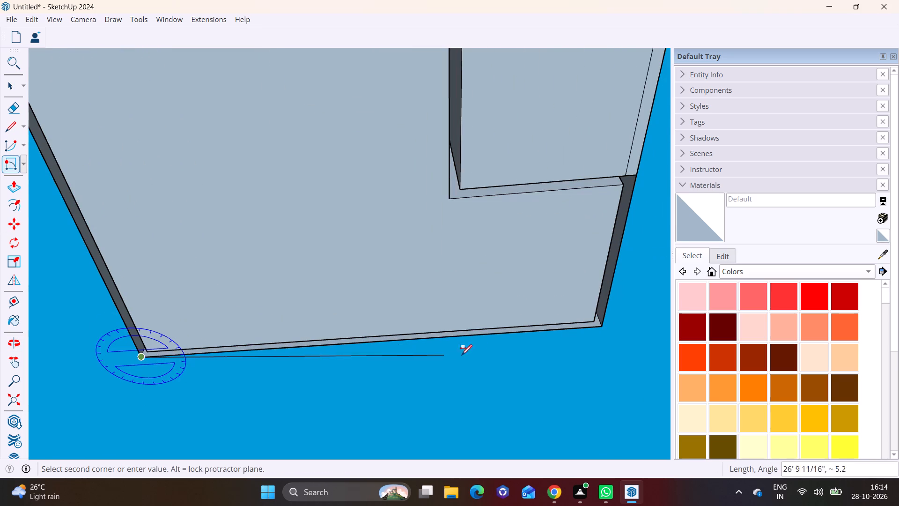
pyautogui.click(604, 327)
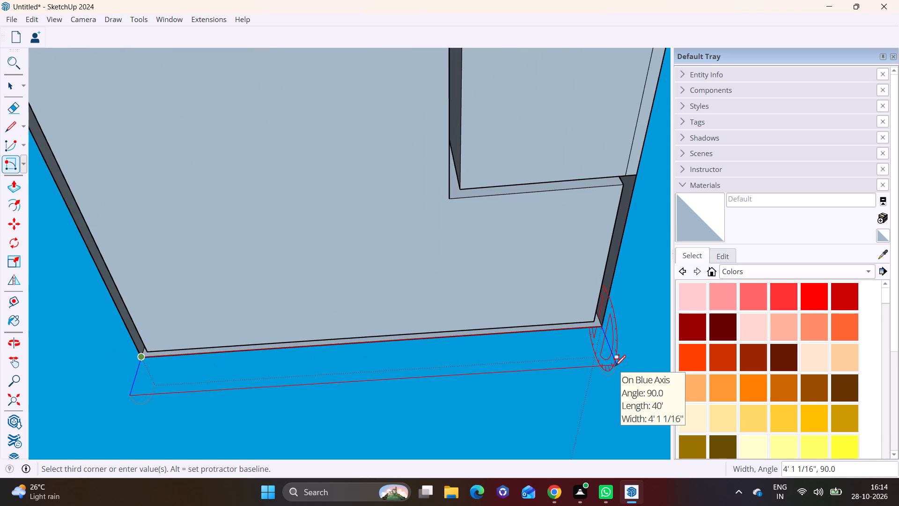
pyautogui.write("1'")
pyautogui.press('Return')
pyautogui.press('space')
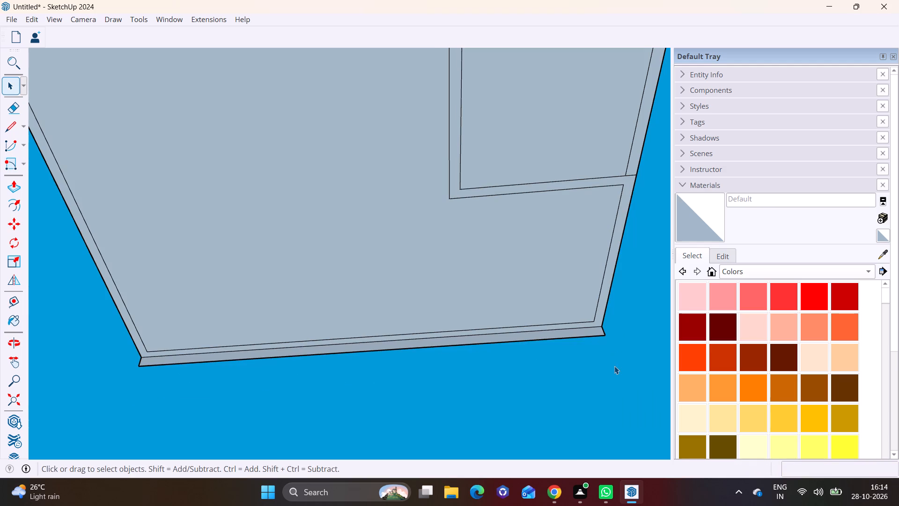
# Group the 1' high rectangle together with its edges.
pyautogui.doubleClick(443, 339)
pyautogui.rightClick(443, 340)
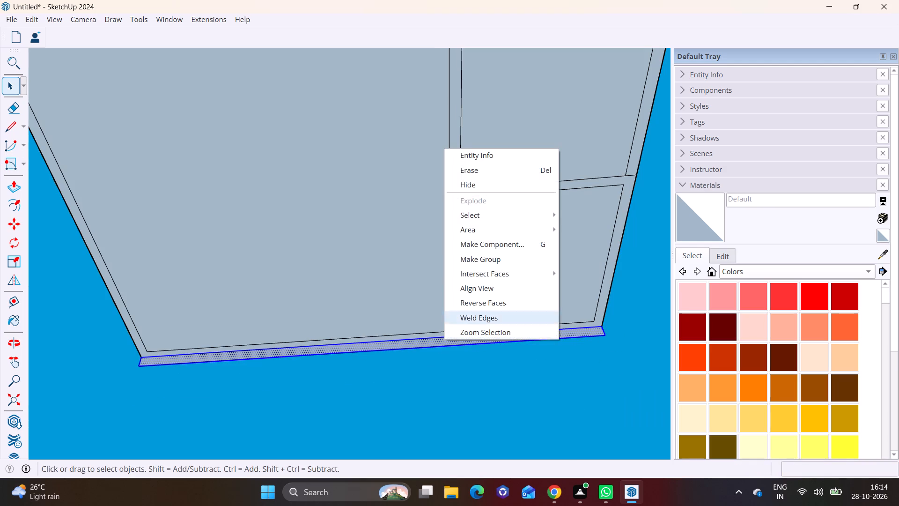
pyautogui.click(479, 261)
# Inside the group, extrude the rectangle under the whole floor plan to the front edge as a base slab, and exit the group.
pyautogui.tripleClick(379, 348)
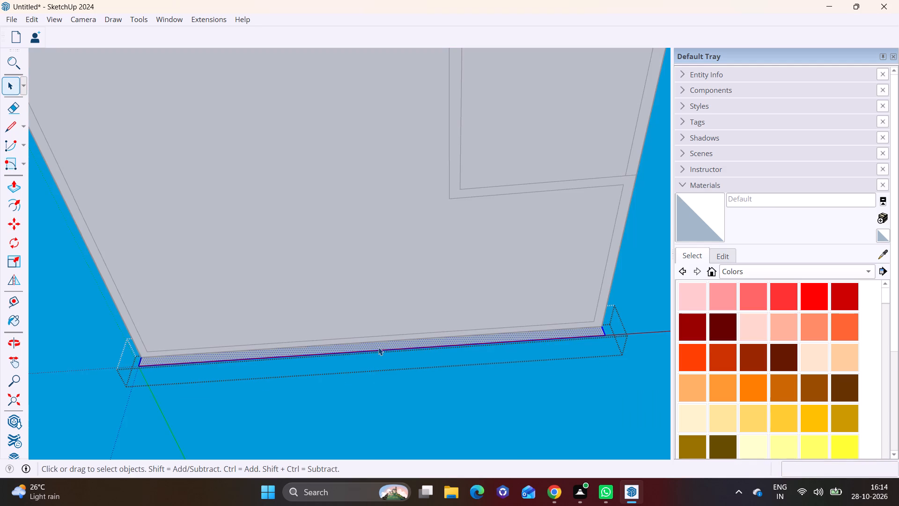
pyautogui.click(2, 180)
pyautogui.click(9, 183)
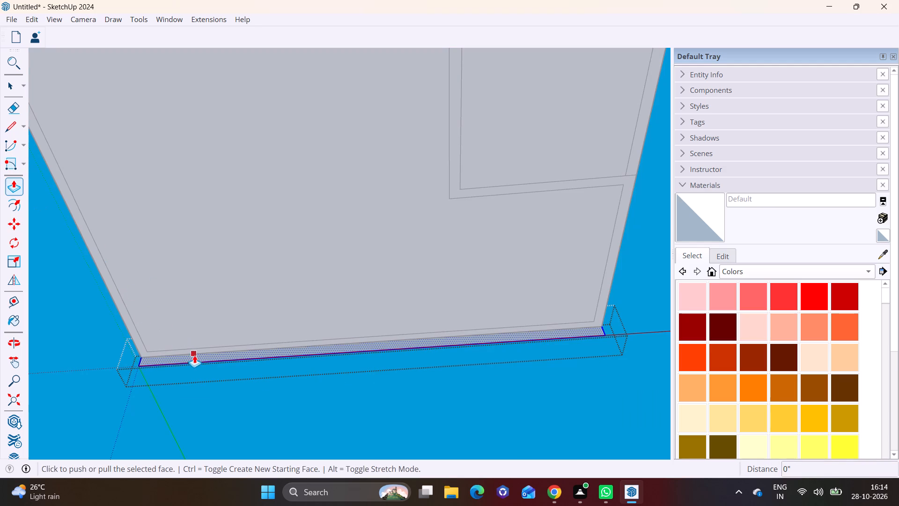
pyautogui.click(195, 356)
pyautogui.scroll(-7, 208, 262)
pyautogui.moveTo(241, 153); pyautogui.dragTo(251, 326, button='middle')
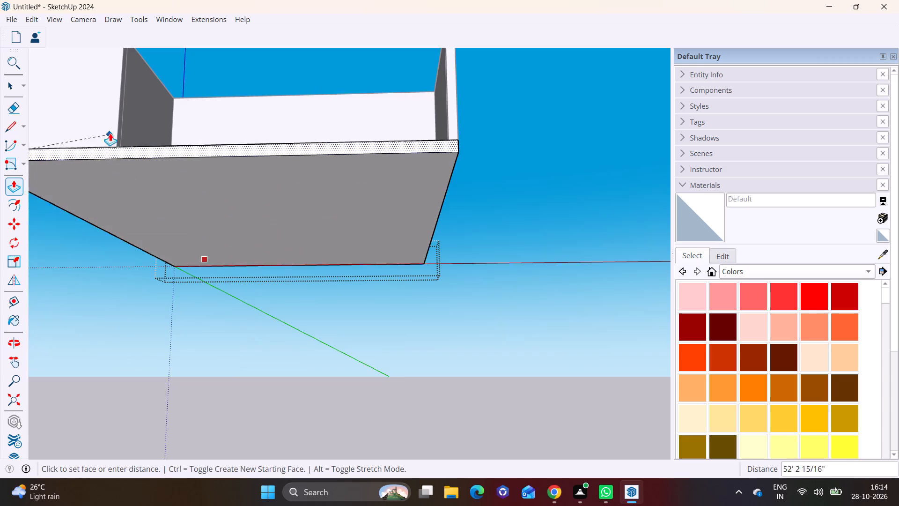
pyautogui.moveTo(110, 132); pyautogui.dragTo(209, 241, button='middle')
pyautogui.click(199, 156)
pyautogui.moveTo(295, 278); pyautogui.dragTo(325, 318, button='right')
pyautogui.press('space')
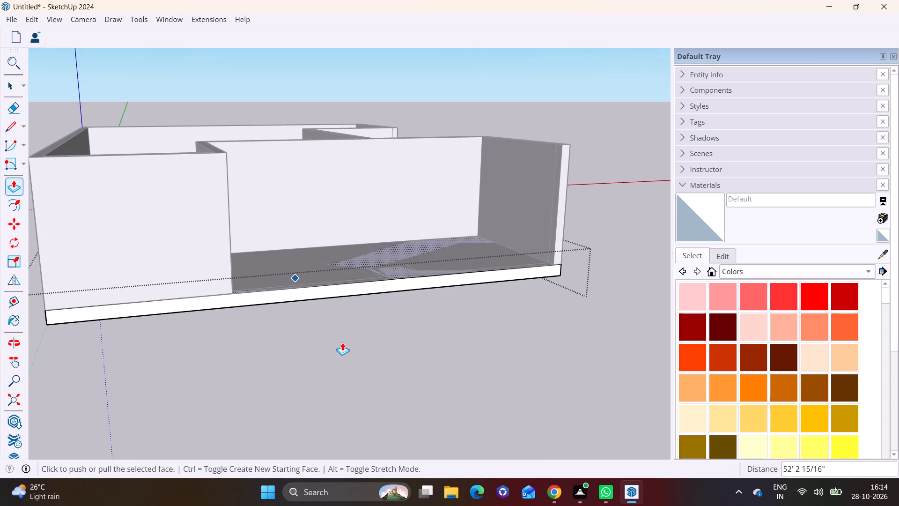
pyautogui.click(342, 342)
pyautogui.click(382, 327)
pyautogui.press('space')
pyautogui.click(449, 343)
# Examine how the base slab sits beneath the front notch and the flat front wall strip.
pyautogui.moveTo(460, 343); pyautogui.dragTo(366, 418, button='middle')
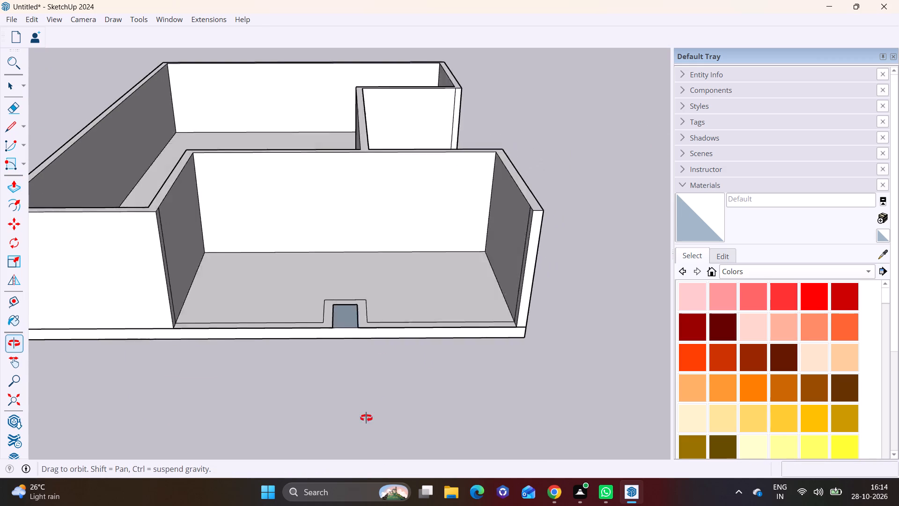
pyautogui.moveTo(366, 418); pyautogui.dragTo(332, 434, button='middle')
pyautogui.scroll(10, 287, 334)
pyautogui.moveTo(321, 350); pyautogui.dragTo(338, 181, button='middle')
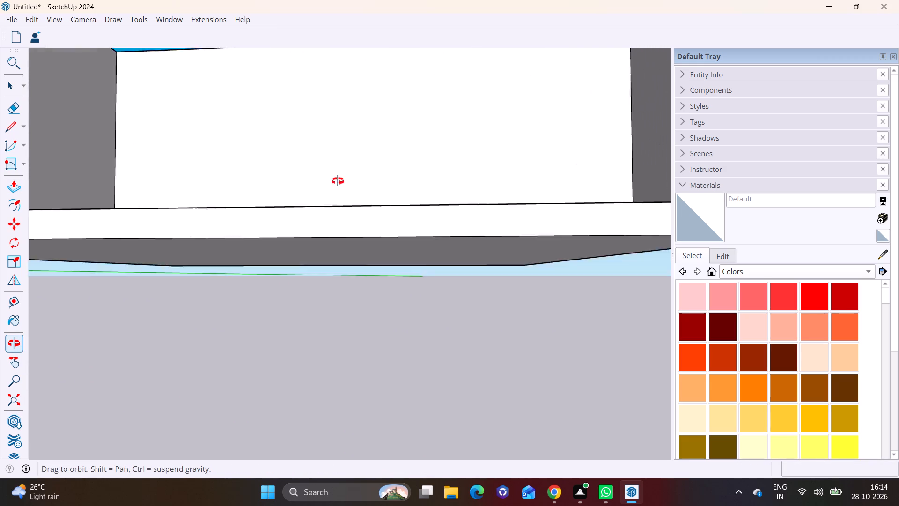
pyautogui.moveTo(338, 181); pyautogui.dragTo(324, 326, button='middle')
pyautogui.scroll(-2, 324, 326)
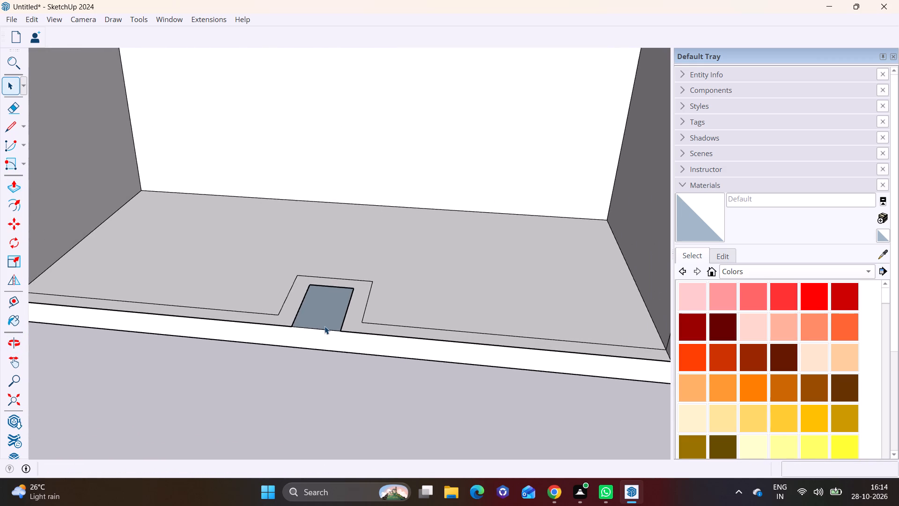
# Draw two 1' vertical lines down the slab's front face from the front corners of the notch opening.
pyautogui.press('space')
pyautogui.moveTo(324, 326); pyautogui.dragTo(325, 267, button='middle')
pyautogui.moveTo(312, 297); pyautogui.dragTo(301, 341, button='middle')
pyautogui.click(14, 125)
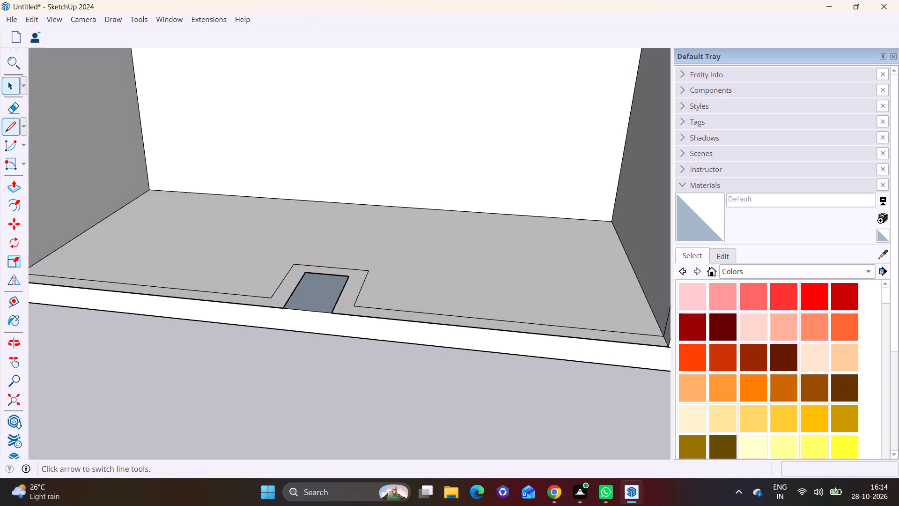
pyautogui.moveTo(304, 297); pyautogui.dragTo(317, 238, button='middle')
pyautogui.scroll(1, 317, 238)
pyautogui.click(294, 241)
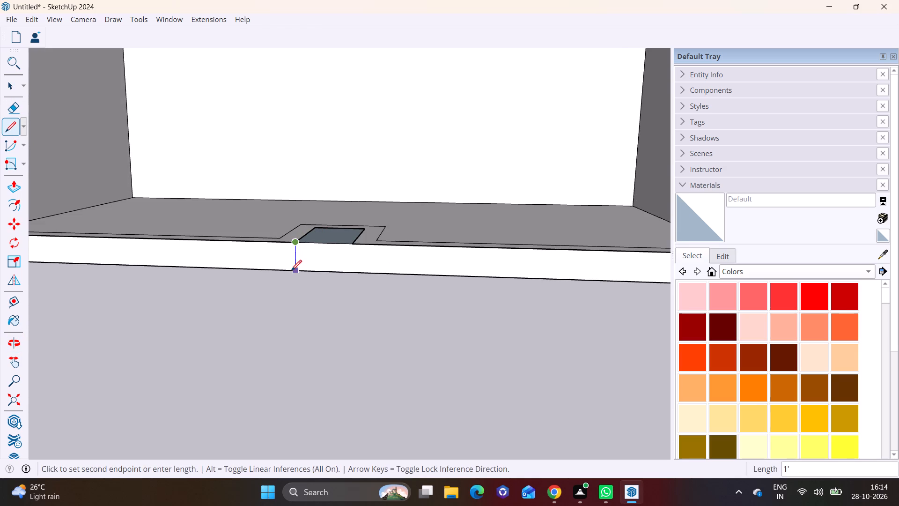
pyautogui.click(291, 270)
pyautogui.press('space')
pyautogui.click(14, 122)
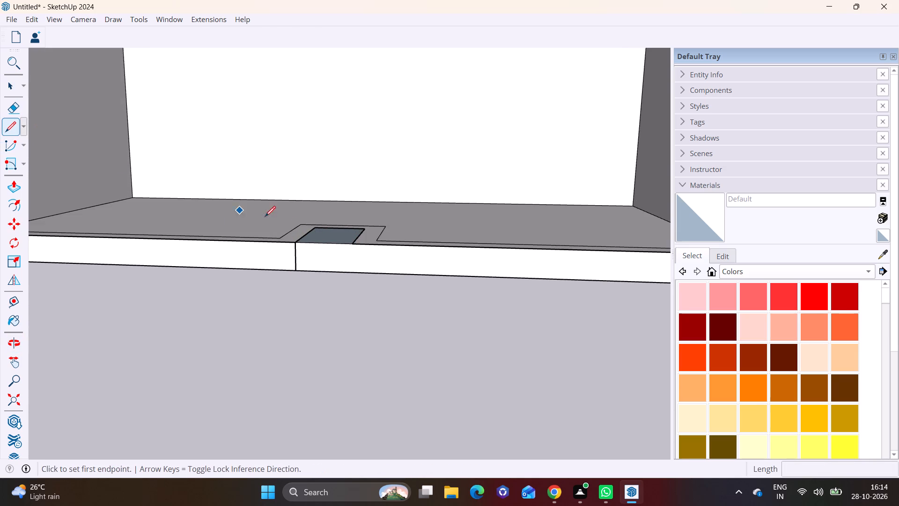
pyautogui.click(349, 244)
pyautogui.click(351, 273)
# Inside the base slab group, draw a 2' by 1' rectangle on the front face between the two vertical lines.
pyautogui.moveTo(344, 269); pyautogui.dragTo(249, 336, button='middle')
pyautogui.moveTo(253, 313); pyautogui.dragTo(263, 342, button='middle')
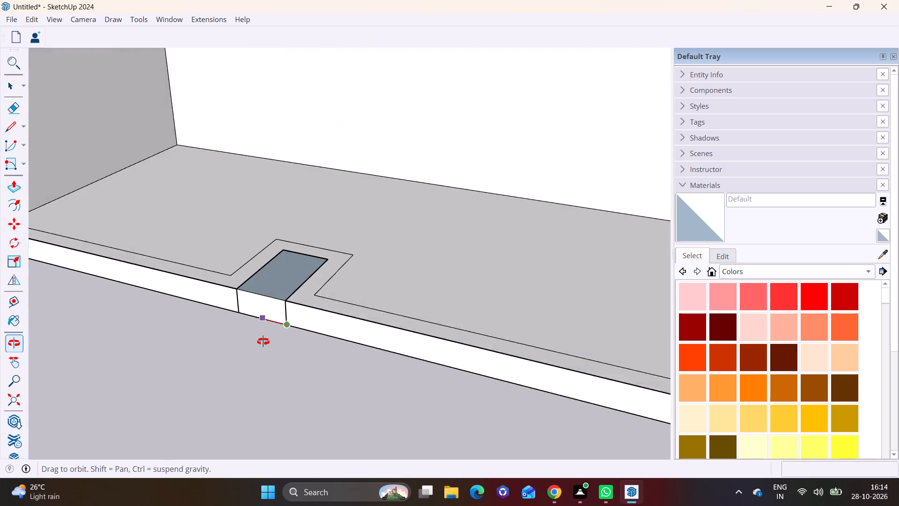
pyautogui.moveTo(263, 342); pyautogui.dragTo(257, 351, button='middle')
pyautogui.press('space')
pyautogui.click(254, 306)
pyautogui.click(246, 291)
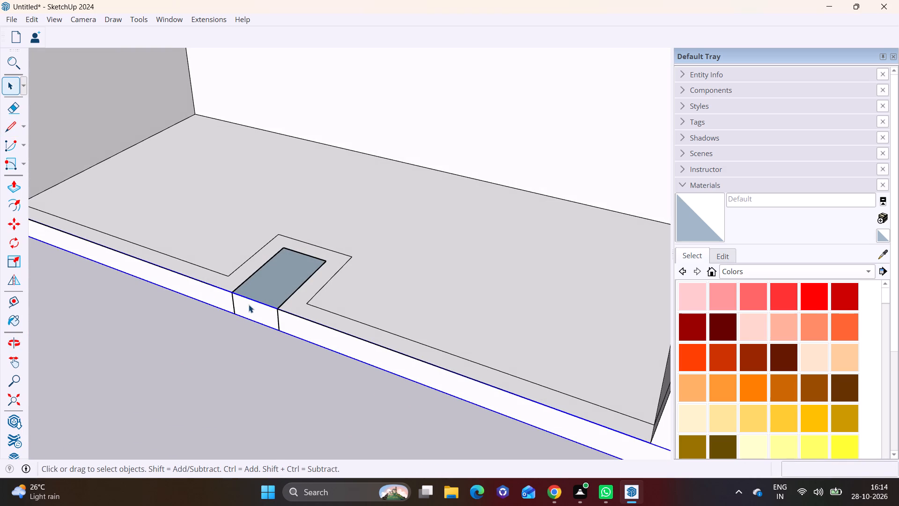
pyautogui.doubleClick(249, 305)
pyautogui.click(249, 312)
pyautogui.click(249, 312)
pyautogui.click(23, 163)
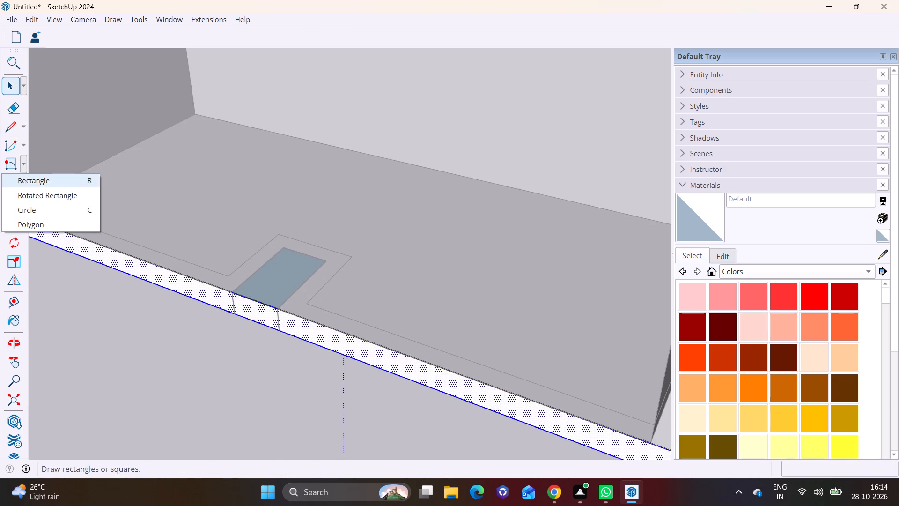
pyautogui.click(36, 186)
pyautogui.moveTo(236, 295); pyautogui.dragTo(244, 243, button='middle')
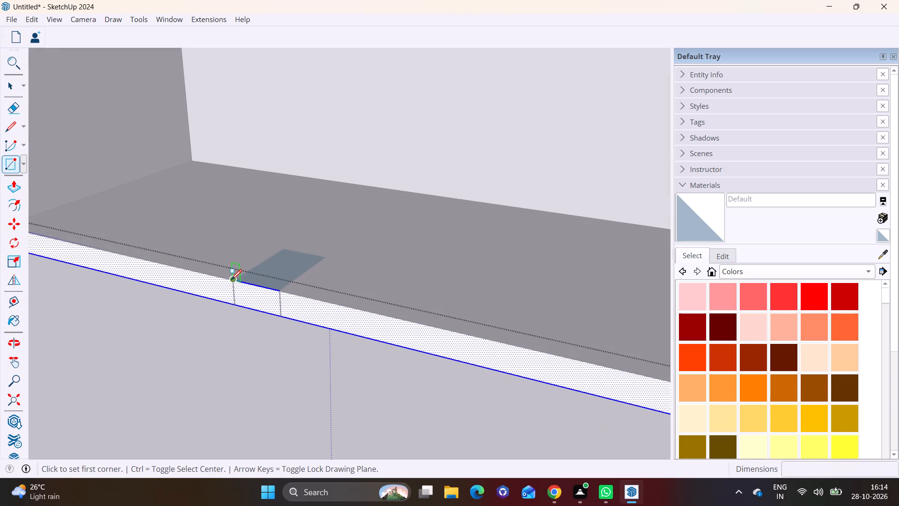
pyautogui.click(234, 279)
pyautogui.click(280, 315)
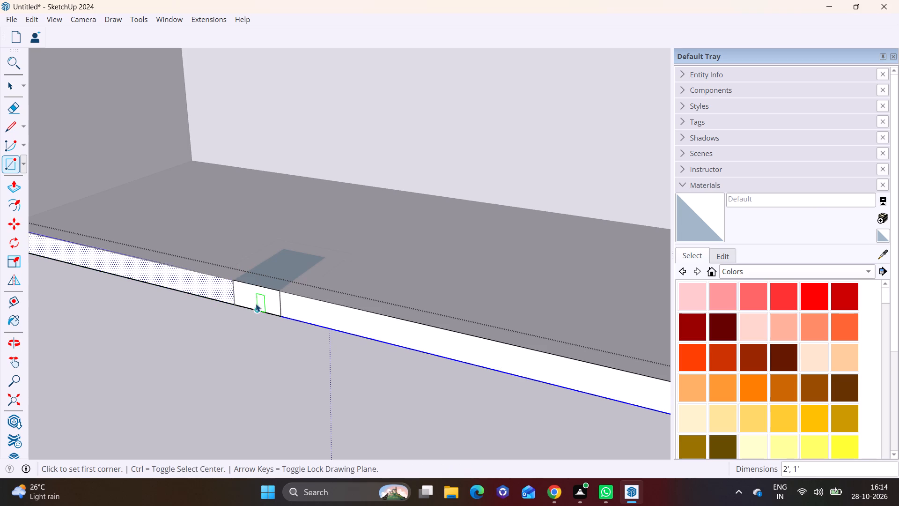
# Push the 2' by 1' face back to the rear edge of the notch to cut through the slab, and exit the group.
pyautogui.press('space')
pyautogui.click(254, 300)
pyautogui.click(20, 183)
pyautogui.click(245, 296)
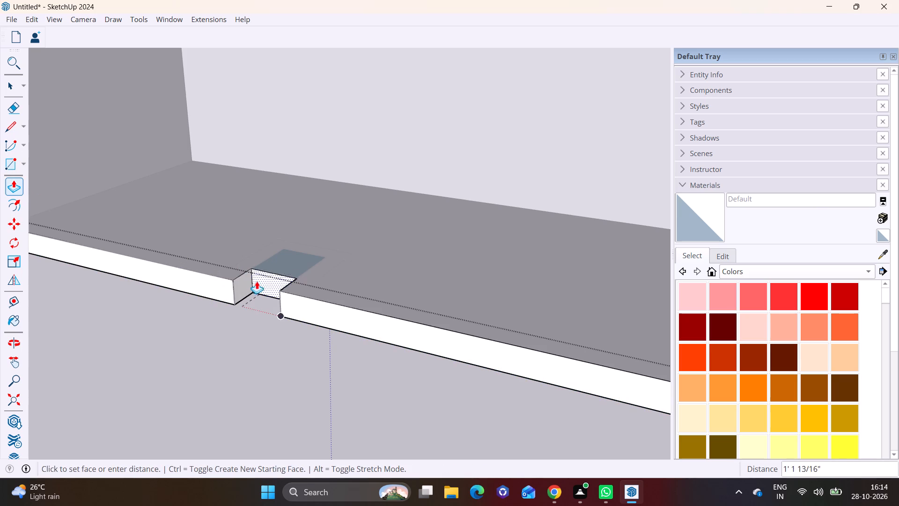
pyautogui.click(283, 261)
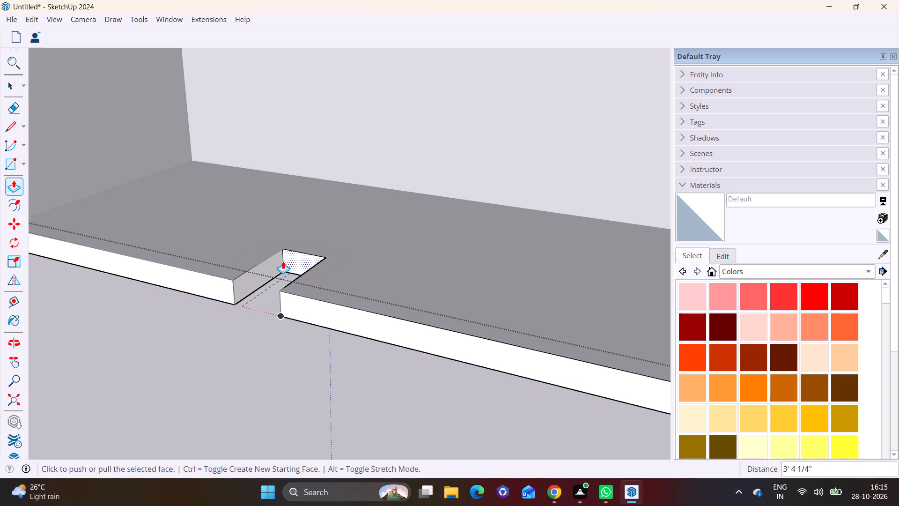
pyautogui.press('space')
pyautogui.click(239, 334)
pyautogui.scroll(-10, 247, 326)
pyautogui.moveTo(310, 353); pyautogui.dragTo(383, 362, button='middle')
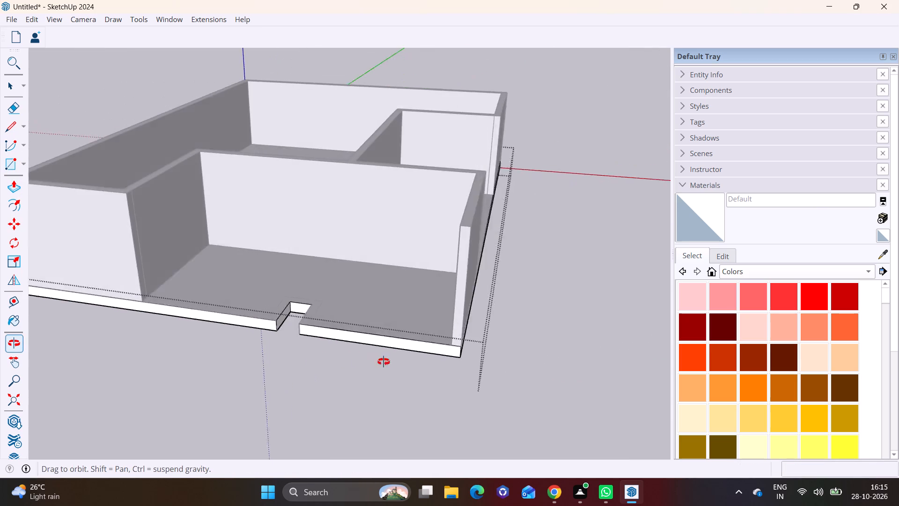
pyautogui.moveTo(383, 362); pyautogui.dragTo(390, 362, button='middle')
pyautogui.press('space')
pyautogui.click(559, 339)
# Select the whole storey with its base slab and copy it 11' straight up onto the wall tops as the second storey.
pyautogui.scroll(-8, 419, 294)
pyautogui.moveTo(199, 117); pyautogui.dragTo(356, 283)
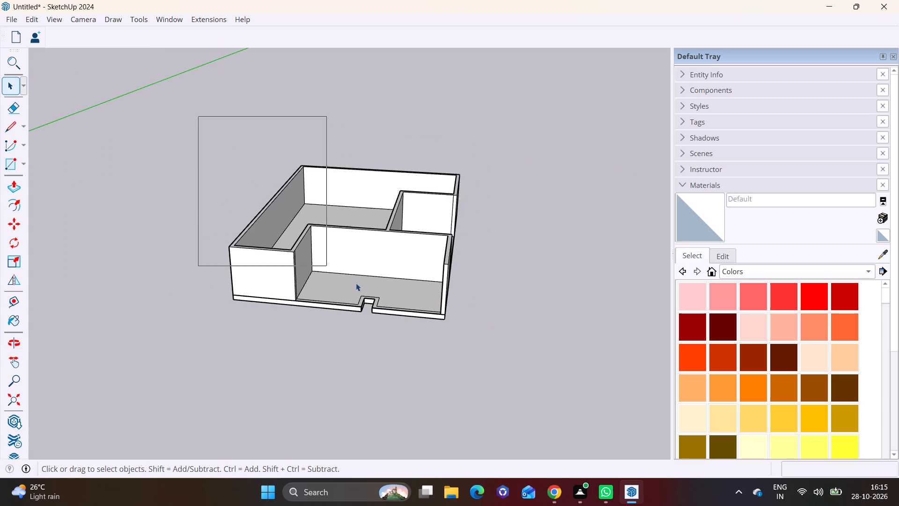
pyautogui.moveTo(356, 283); pyautogui.dragTo(489, 350)
pyautogui.scroll(7, 440, 320)
pyautogui.moveTo(430, 301); pyautogui.dragTo(354, 228, button='middle')
pyautogui.scroll(4, 368, 244)
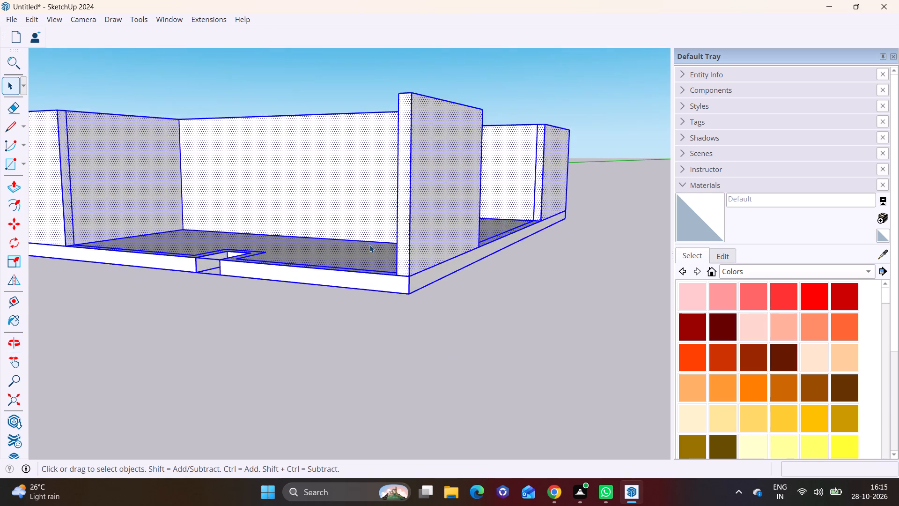
pyautogui.press('m')
pyautogui.click(417, 302)
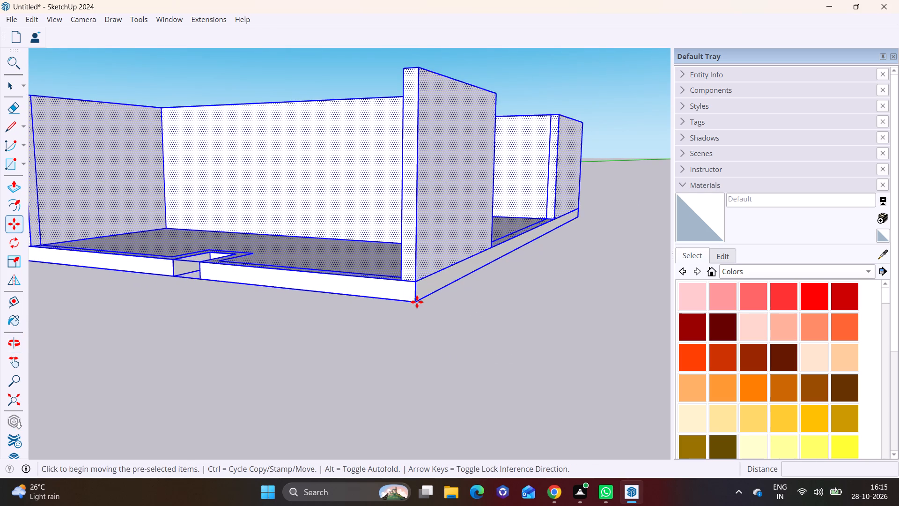
pyautogui.moveTo(411, 111); pyautogui.dragTo(412, 258, button='middle')
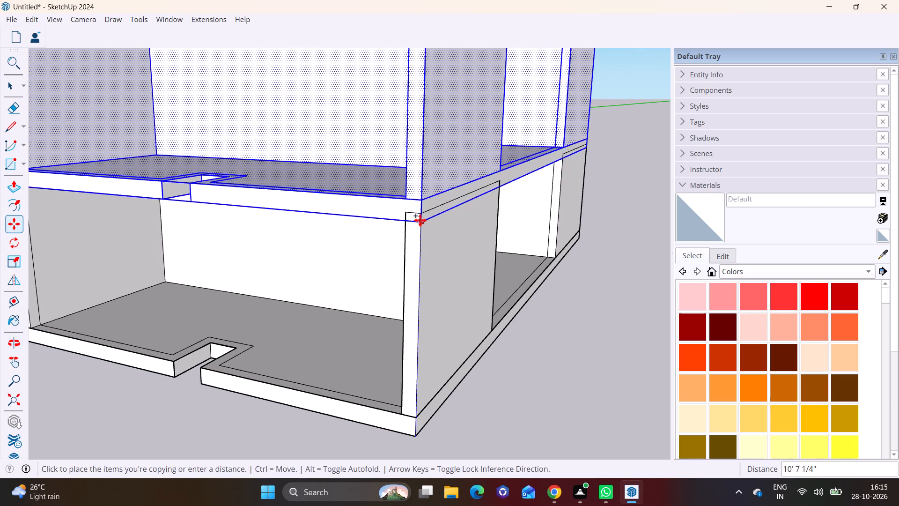
pyautogui.click(420, 214)
pyautogui.keyDown('shift'); pyautogui.moveTo(422, 201); pyautogui.dragTo(393, 314, button='middle'); pyautogui.keyUp('shift')
# Add the third, fourth and fifth storeys by copying the selected storey upward from slab corner to wall top, 11' each time.
pyautogui.click(393, 322)
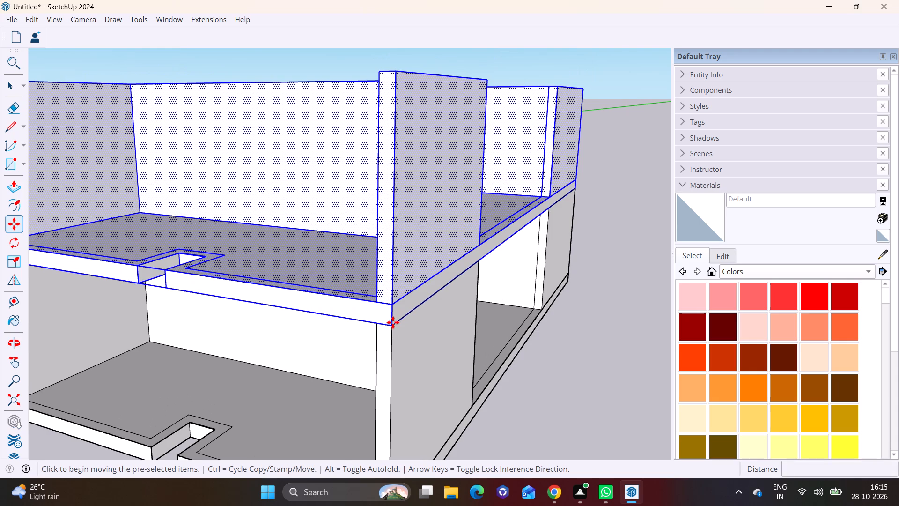
pyautogui.moveTo(398, 193); pyautogui.dragTo(381, 334, button='middle')
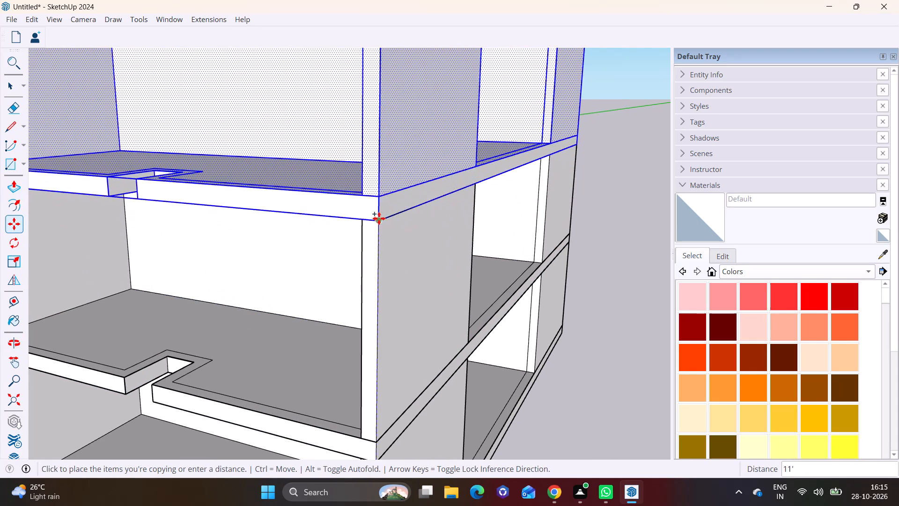
pyautogui.click(375, 219)
pyautogui.click(377, 221)
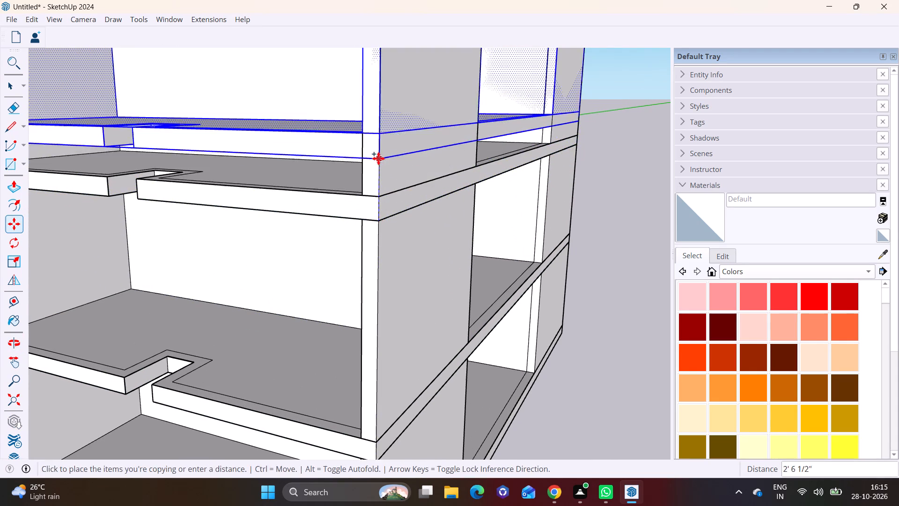
pyautogui.moveTo(378, 158); pyautogui.dragTo(380, 471, button='middle')
pyautogui.click(379, 268)
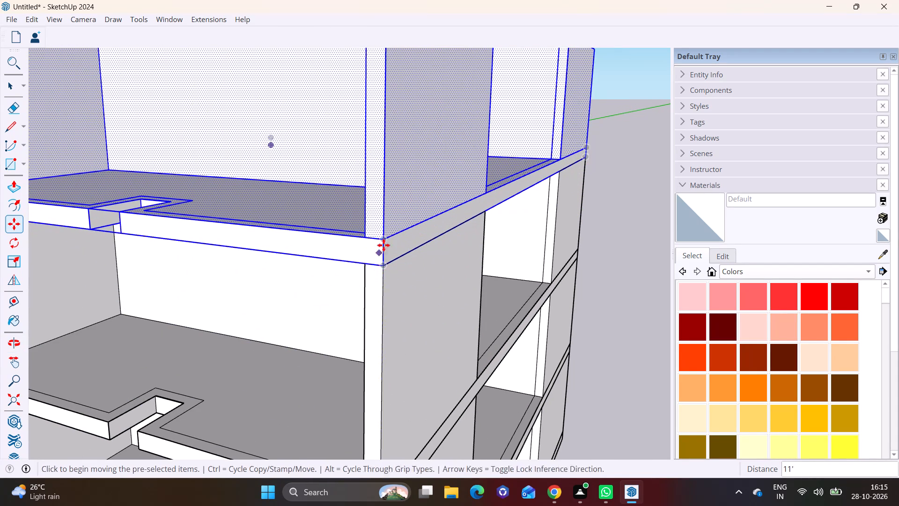
pyautogui.scroll(-2, 389, 239)
pyautogui.click(386, 257)
pyautogui.keyDown('shift'); pyautogui.moveTo(409, 206); pyautogui.dragTo(410, 254, button='middle'); pyautogui.keyUp('shift')
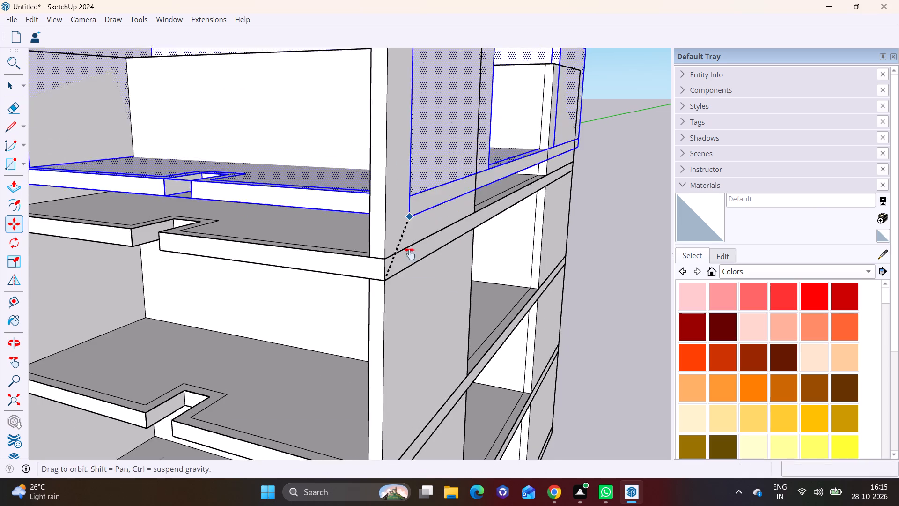
pyautogui.keyDown('shift'); pyautogui.moveTo(410, 254); pyautogui.dragTo(392, 378, button='middle'); pyautogui.keyUp('shift')
pyautogui.click(368, 207)
# Copy the storey upward twice more from slab corner to wall top as the sixth and seventh storeys, and clear the selection.
pyautogui.scroll(-3, 372, 189)
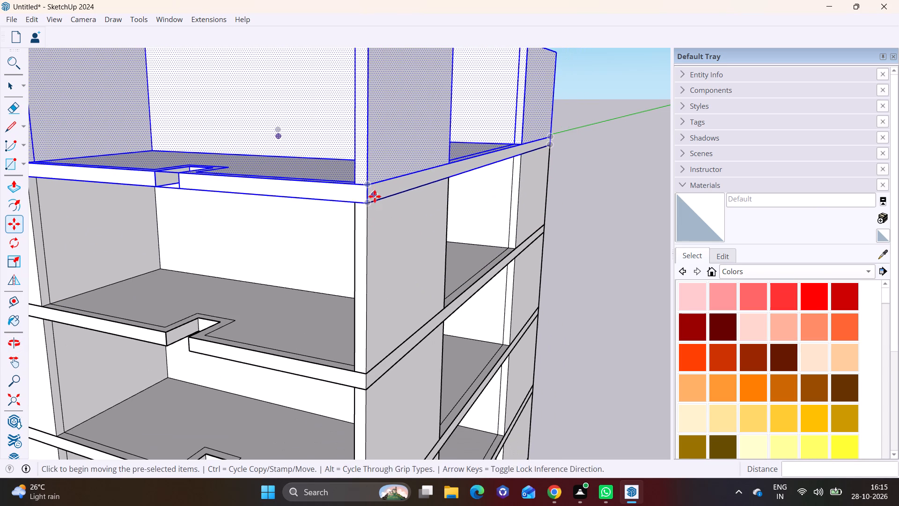
pyautogui.click(369, 203)
pyautogui.keyDown('shift'); pyautogui.moveTo(391, 154); pyautogui.dragTo(386, 402, button='middle'); pyautogui.keyUp('shift')
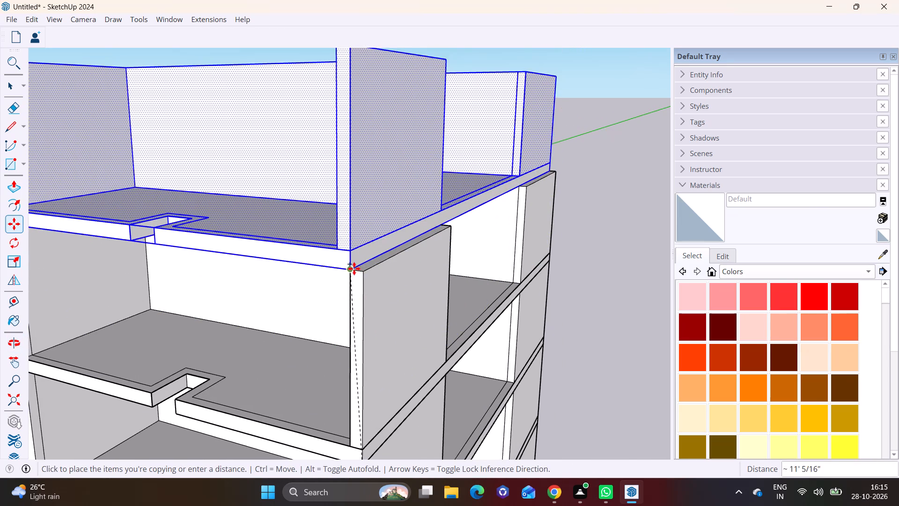
pyautogui.click(363, 271)
pyautogui.click(363, 272)
pyautogui.keyDown('shift'); pyautogui.moveTo(383, 219); pyautogui.dragTo(385, 424, button='middle'); pyautogui.keyUp('shift')
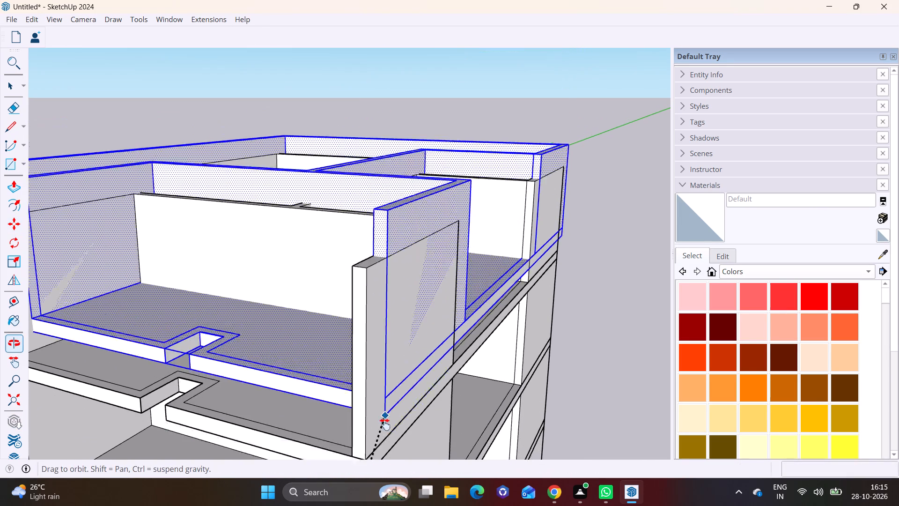
pyautogui.keyDown('shift'); pyautogui.moveTo(385, 424); pyautogui.dragTo(386, 439, button='middle'); pyautogui.keyUp('shift')
pyautogui.click(370, 296)
pyautogui.press('space')
pyautogui.click(578, 306)
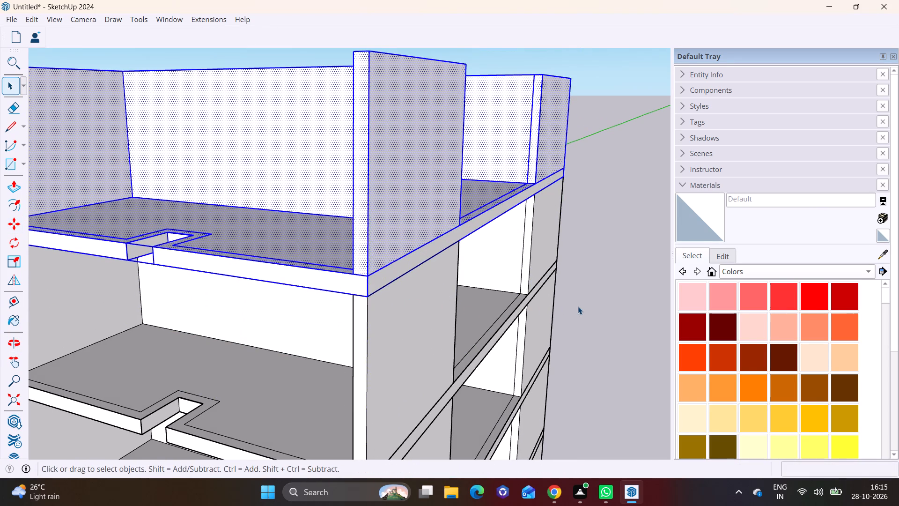
# Examine the stacked tower from the front and look down into its open top storey.
pyautogui.scroll(-10, 498, 283)
pyautogui.keyDown('shift'); pyautogui.moveTo(510, 357); pyautogui.dragTo(509, 206, button='middle'); pyautogui.keyUp('shift')
pyautogui.keyDown('shift'); pyautogui.scroll(-1, 509, 206); pyautogui.keyUp('shift')
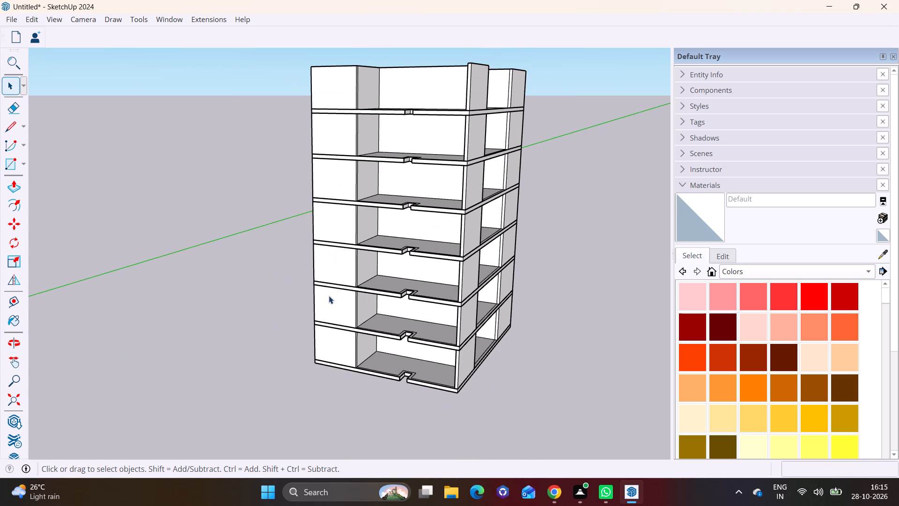
pyautogui.moveTo(373, 211); pyautogui.dragTo(442, 387, button='middle')
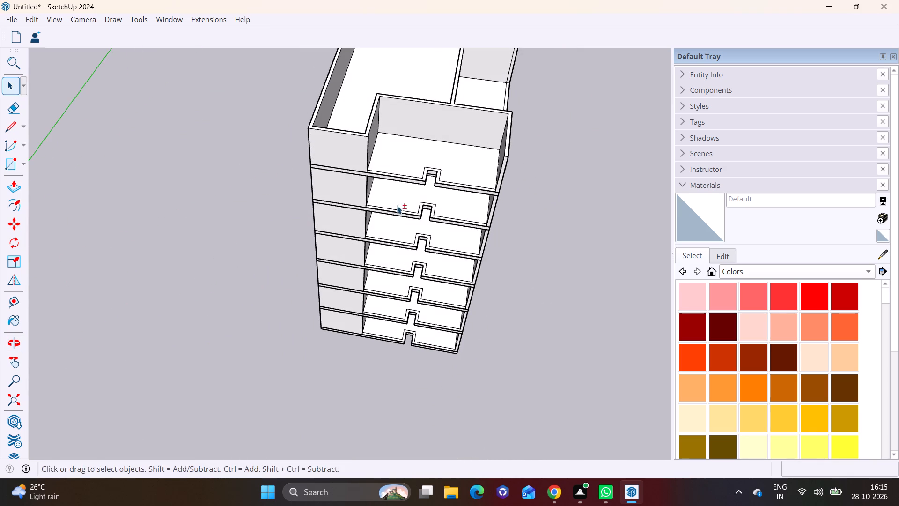
pyautogui.keyDown('shift'); pyautogui.moveTo(397, 206); pyautogui.dragTo(354, 374, button='middle'); pyautogui.keyUp('shift')
pyautogui.scroll(5, 363, 202)
pyautogui.keyDown('shift'); pyautogui.moveTo(428, 263); pyautogui.dragTo(403, 131, button='middle'); pyautogui.keyUp('shift')
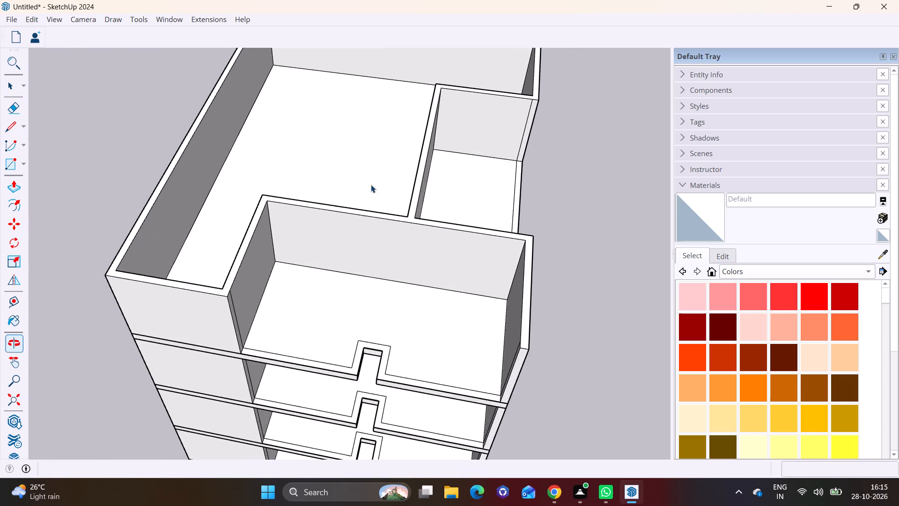
pyautogui.scroll(1, 367, 194)
pyautogui.moveTo(371, 206); pyautogui.dragTo(372, 312, button='middle')
pyautogui.keyDown('shift'); pyautogui.moveTo(359, 191); pyautogui.dragTo(340, 365, button='middle'); pyautogui.keyUp('shift')
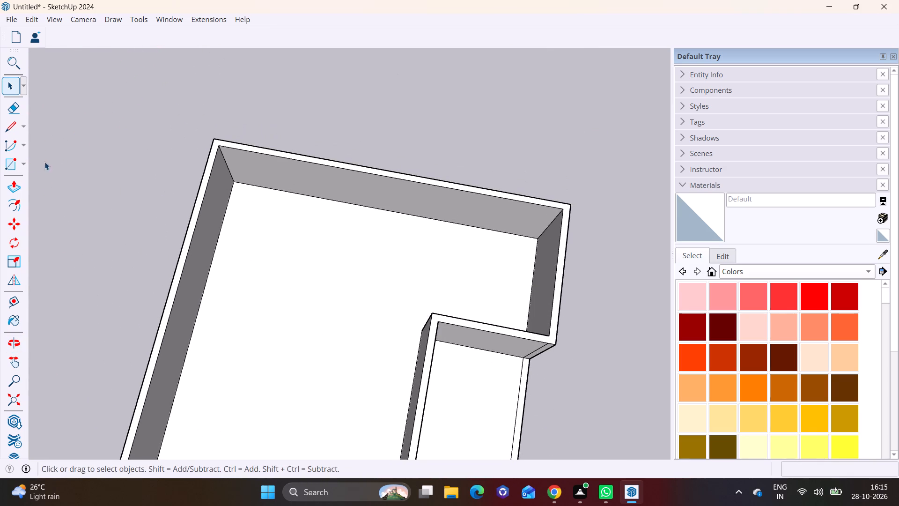
# Draw a 40' by 1' vertical rotated rectangle up from the top storey's outer wall edge opposite the notch.
pyautogui.click(23, 162)
pyautogui.click(44, 193)
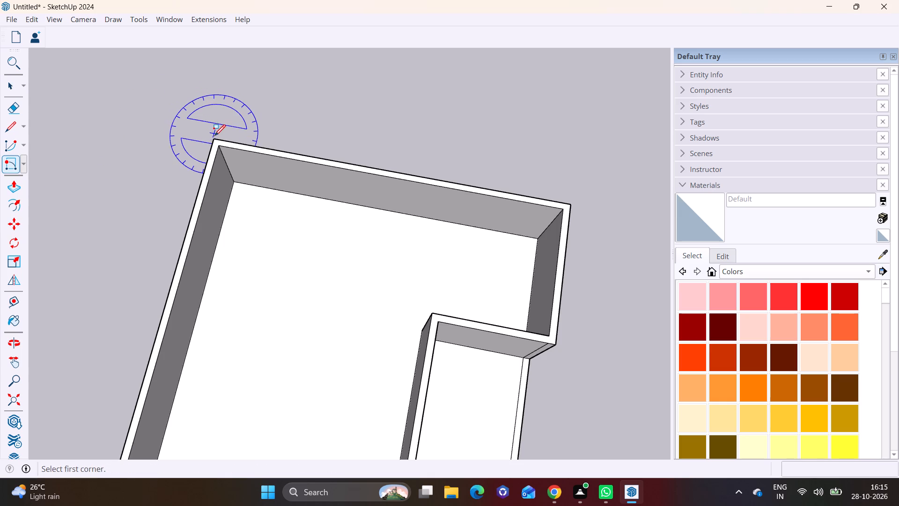
pyautogui.click(215, 140)
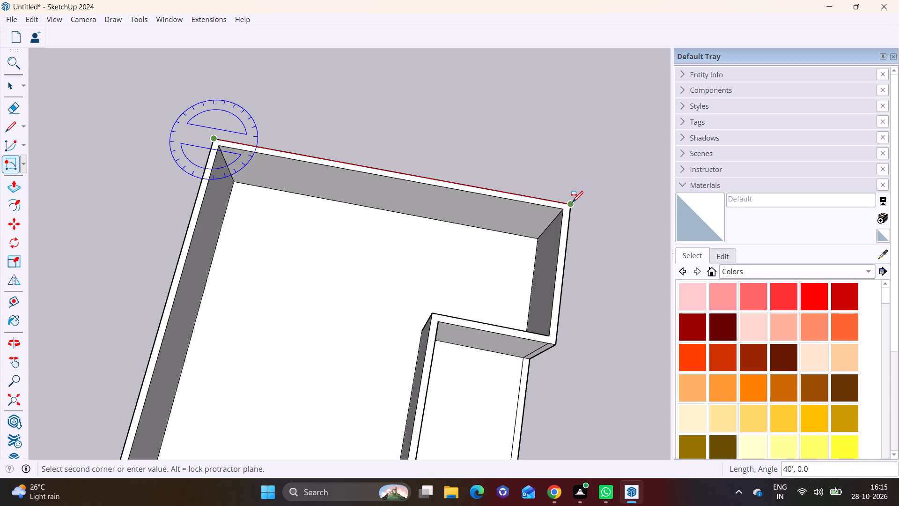
pyautogui.click(572, 202)
pyautogui.moveTo(506, 220); pyautogui.dragTo(490, 68, button='middle')
pyautogui.moveTo(529, 66); pyautogui.dragTo(507, 204, button='middle')
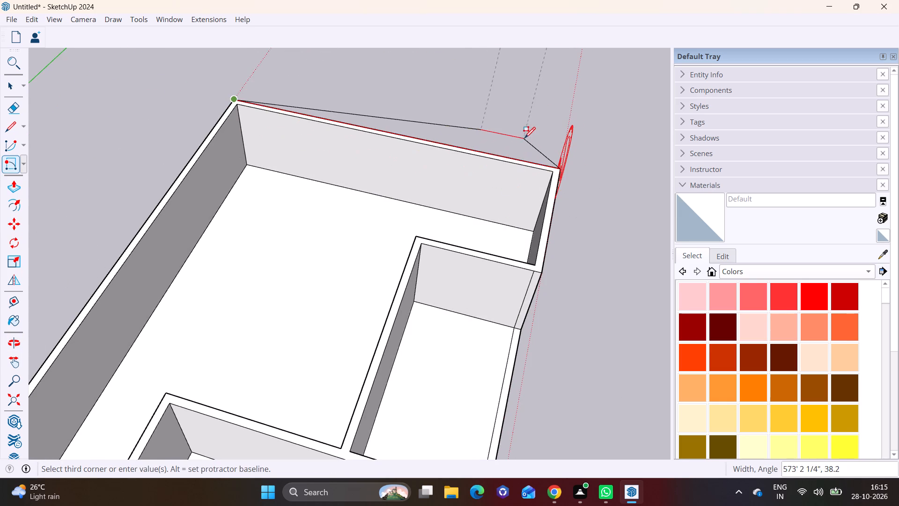
pyautogui.scroll(-8, 534, 134)
pyautogui.moveTo(519, 184); pyautogui.dragTo(534, 59, button='middle')
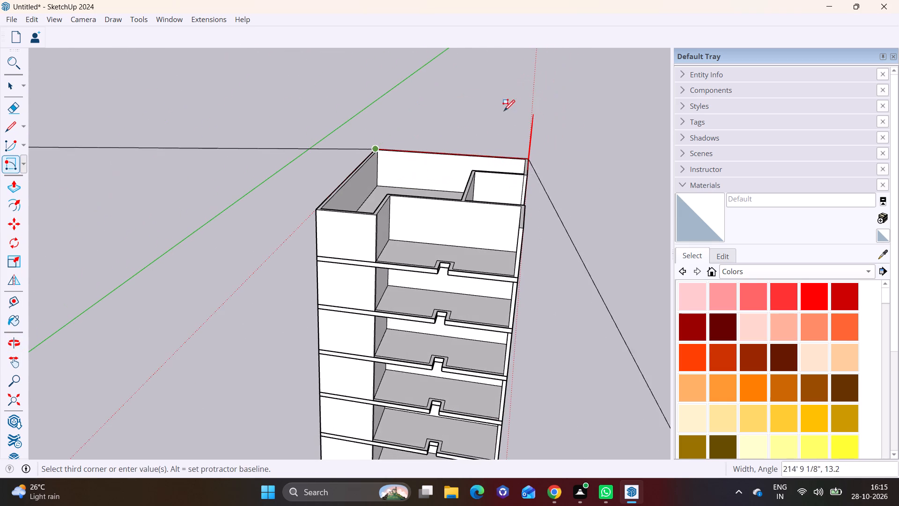
pyautogui.scroll(-6, 469, 120)
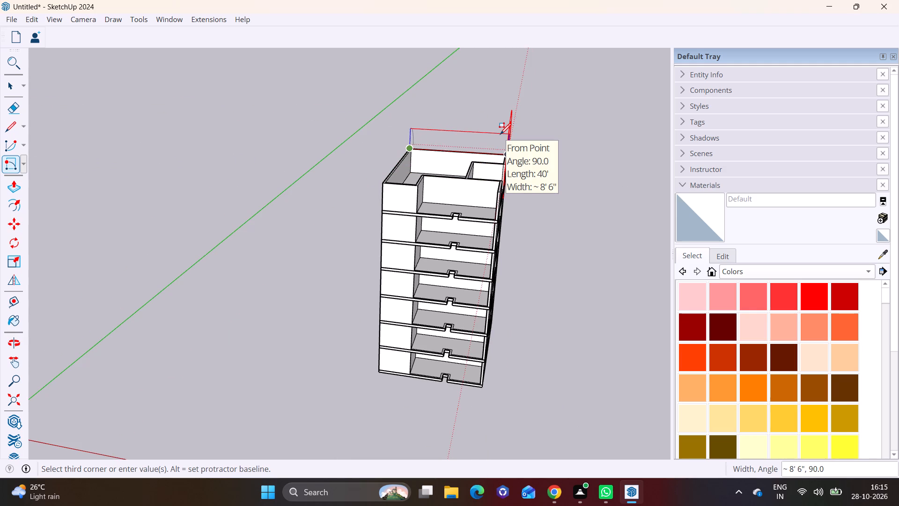
pyautogui.write("1'")
pyautogui.press('Return')
pyautogui.press('space')
# Group the 1' high rectangle on top of the tower together with its edges.
pyautogui.scroll(15, 520, 154)
pyautogui.doubleClick(424, 147)
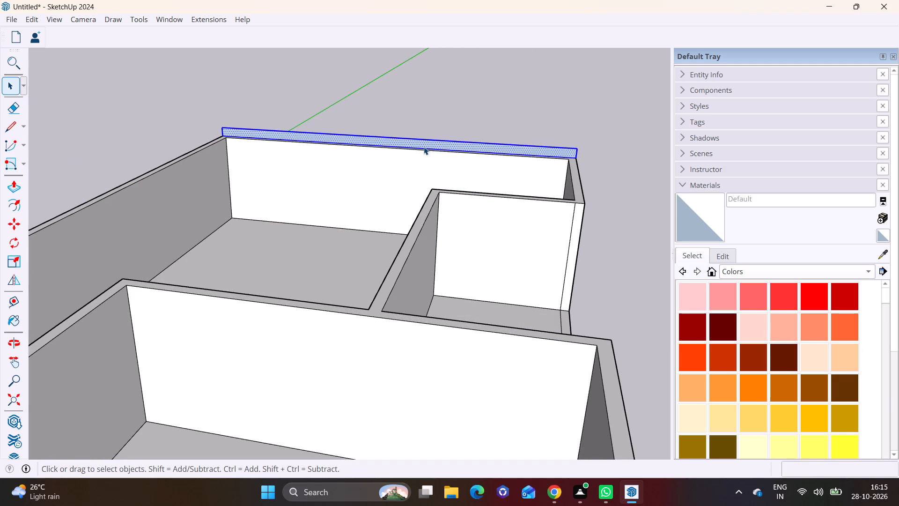
pyautogui.rightClick(424, 147)
pyautogui.click(462, 260)
# Push/Pull the grouped 1' high rectangle across the full depth of the tower to form the roof slab.
pyautogui.doubleClick(375, 141)
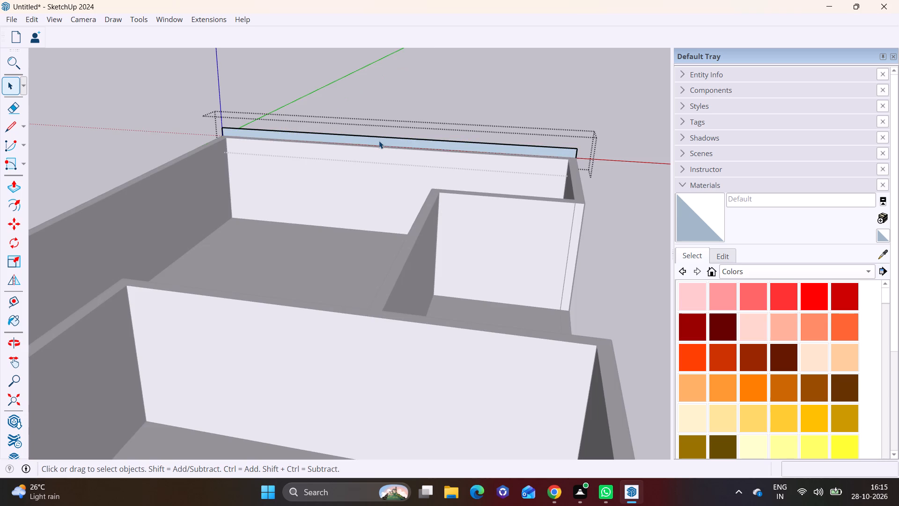
pyautogui.doubleClick(379, 141)
pyautogui.click(15, 183)
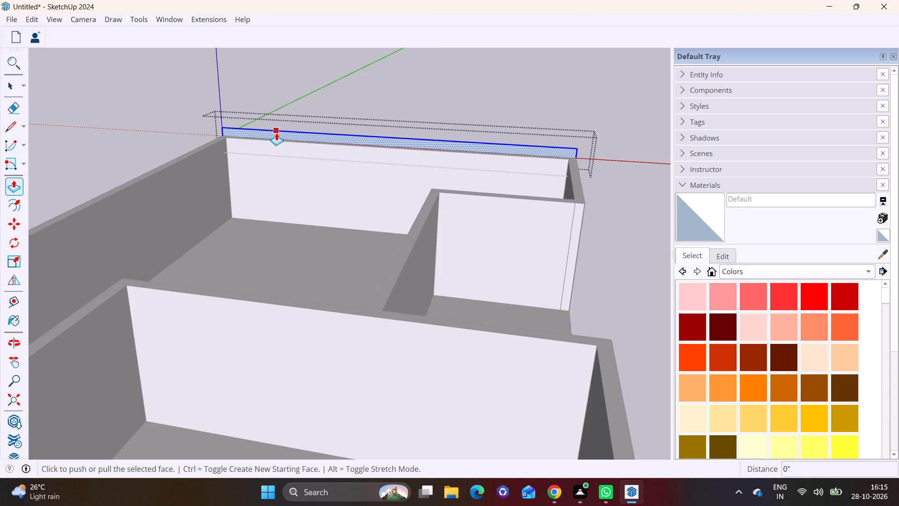
pyautogui.click(276, 133)
pyautogui.scroll(-6, 229, 201)
pyautogui.moveTo(200, 236); pyautogui.dragTo(288, 203, button='middle')
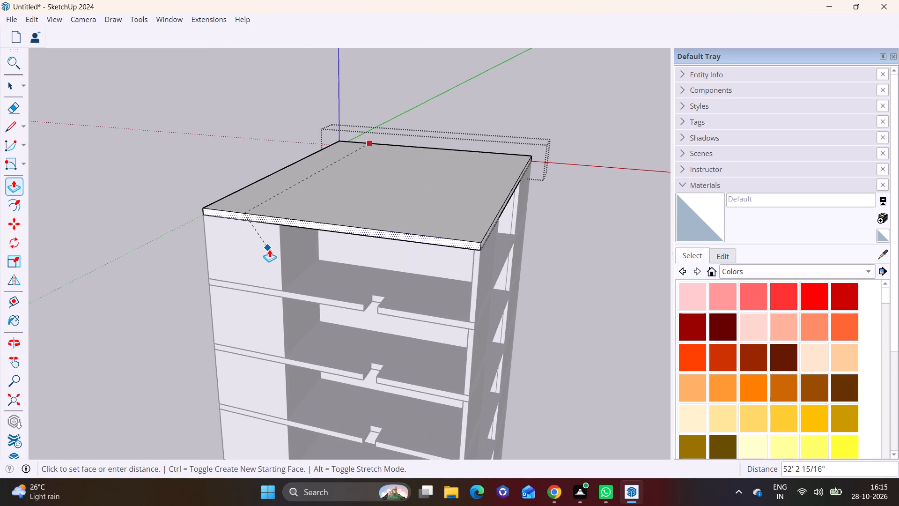
pyautogui.click(281, 253)
pyautogui.press('space')
pyautogui.click(621, 277)
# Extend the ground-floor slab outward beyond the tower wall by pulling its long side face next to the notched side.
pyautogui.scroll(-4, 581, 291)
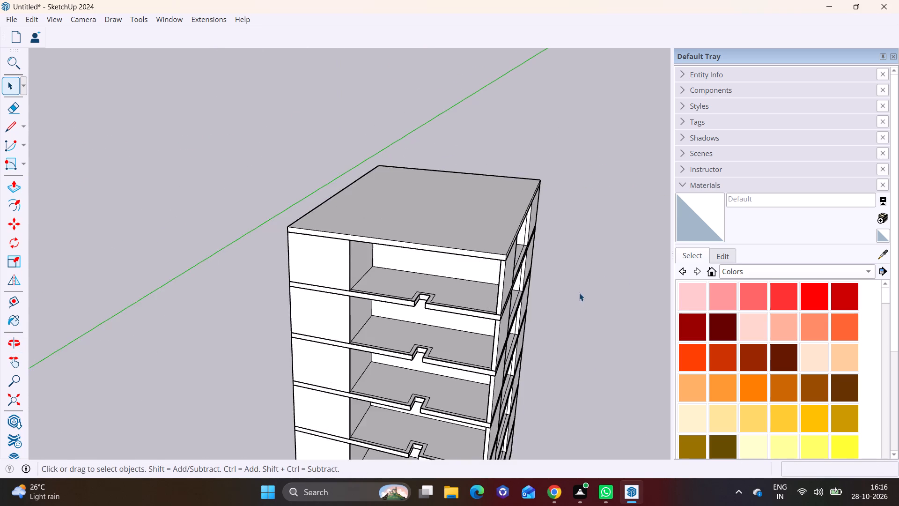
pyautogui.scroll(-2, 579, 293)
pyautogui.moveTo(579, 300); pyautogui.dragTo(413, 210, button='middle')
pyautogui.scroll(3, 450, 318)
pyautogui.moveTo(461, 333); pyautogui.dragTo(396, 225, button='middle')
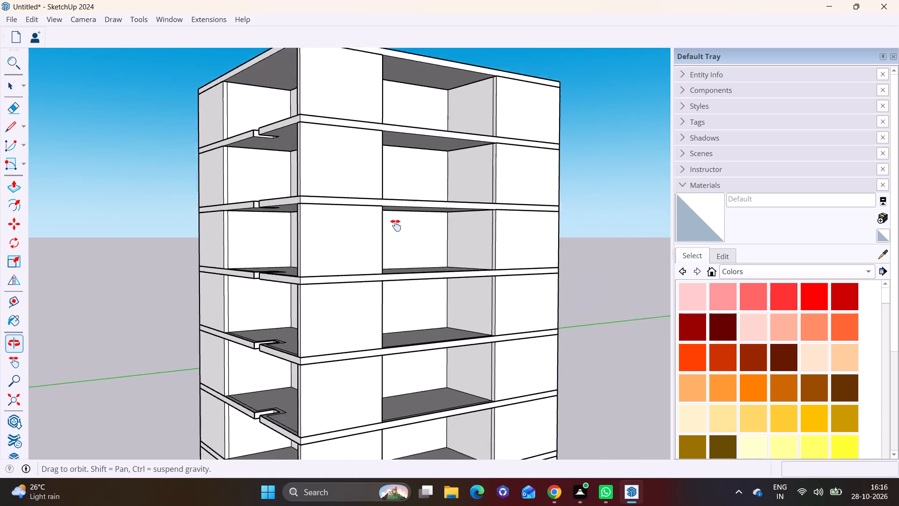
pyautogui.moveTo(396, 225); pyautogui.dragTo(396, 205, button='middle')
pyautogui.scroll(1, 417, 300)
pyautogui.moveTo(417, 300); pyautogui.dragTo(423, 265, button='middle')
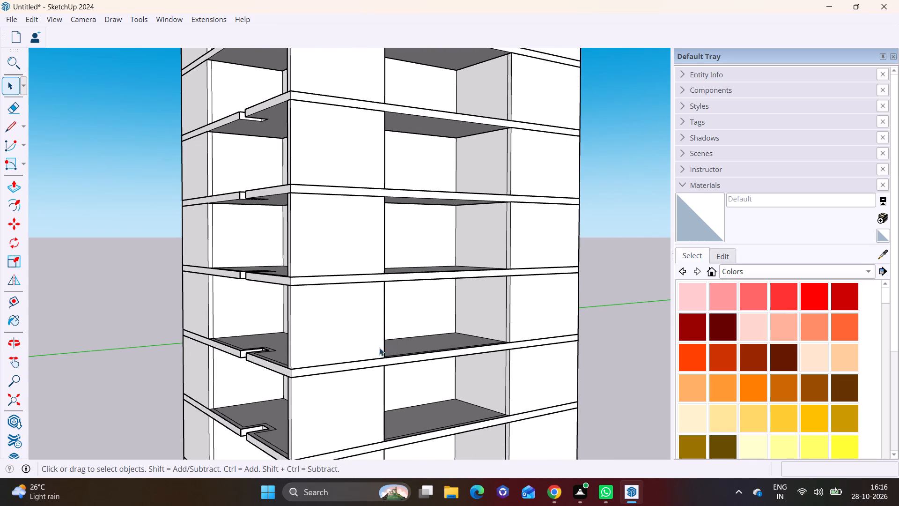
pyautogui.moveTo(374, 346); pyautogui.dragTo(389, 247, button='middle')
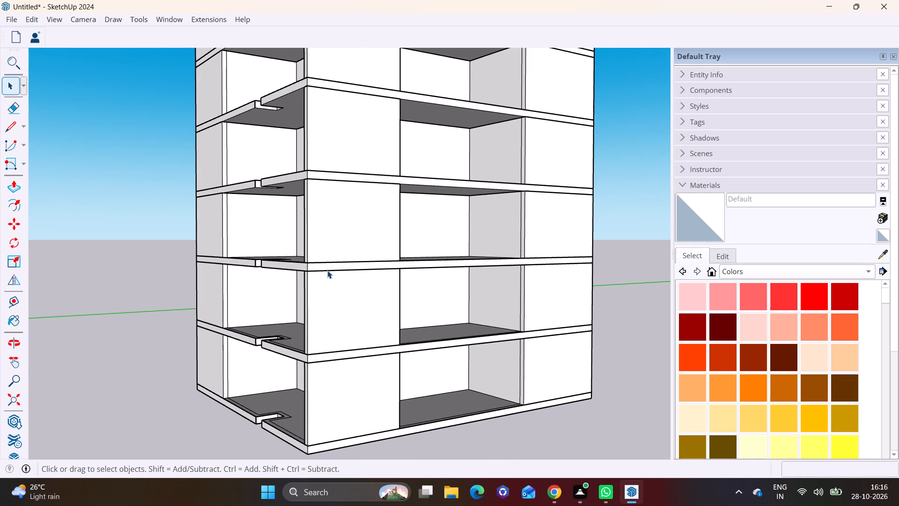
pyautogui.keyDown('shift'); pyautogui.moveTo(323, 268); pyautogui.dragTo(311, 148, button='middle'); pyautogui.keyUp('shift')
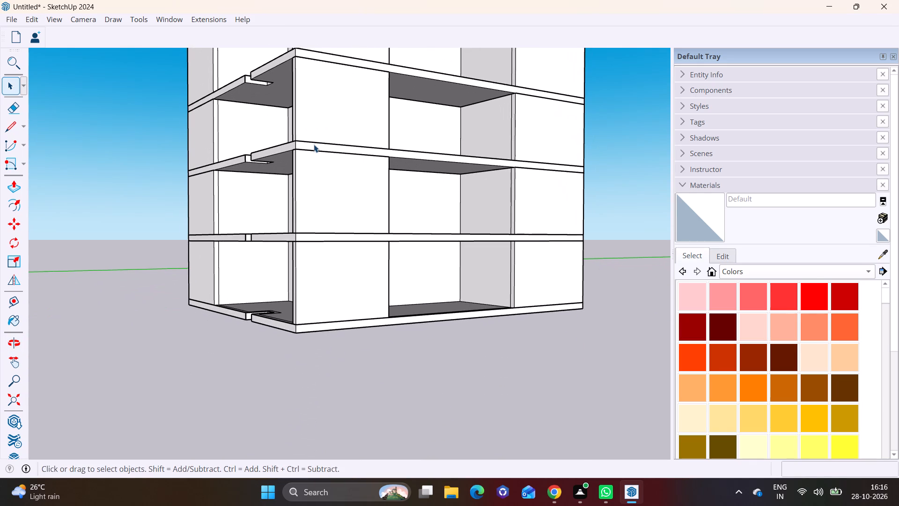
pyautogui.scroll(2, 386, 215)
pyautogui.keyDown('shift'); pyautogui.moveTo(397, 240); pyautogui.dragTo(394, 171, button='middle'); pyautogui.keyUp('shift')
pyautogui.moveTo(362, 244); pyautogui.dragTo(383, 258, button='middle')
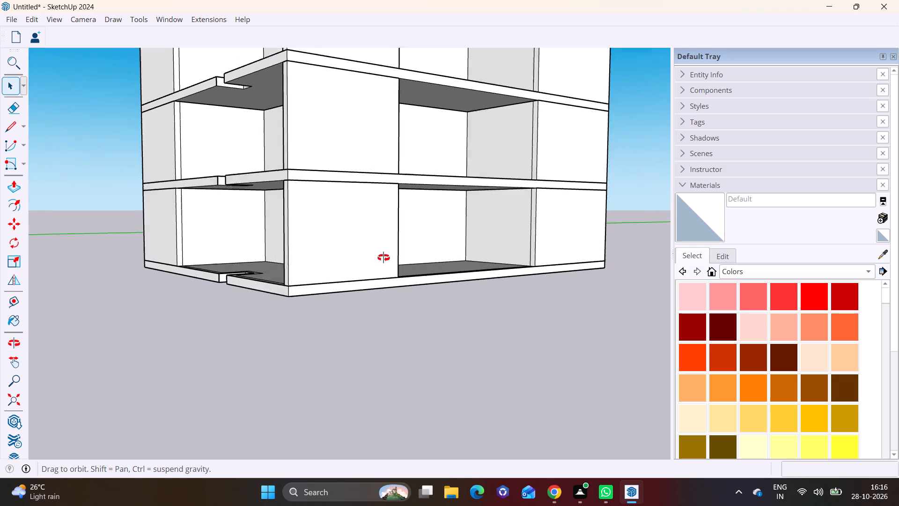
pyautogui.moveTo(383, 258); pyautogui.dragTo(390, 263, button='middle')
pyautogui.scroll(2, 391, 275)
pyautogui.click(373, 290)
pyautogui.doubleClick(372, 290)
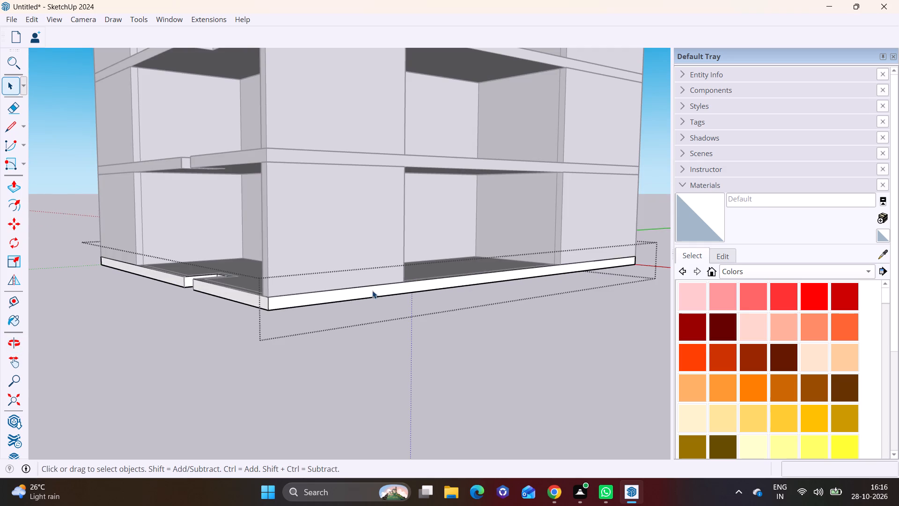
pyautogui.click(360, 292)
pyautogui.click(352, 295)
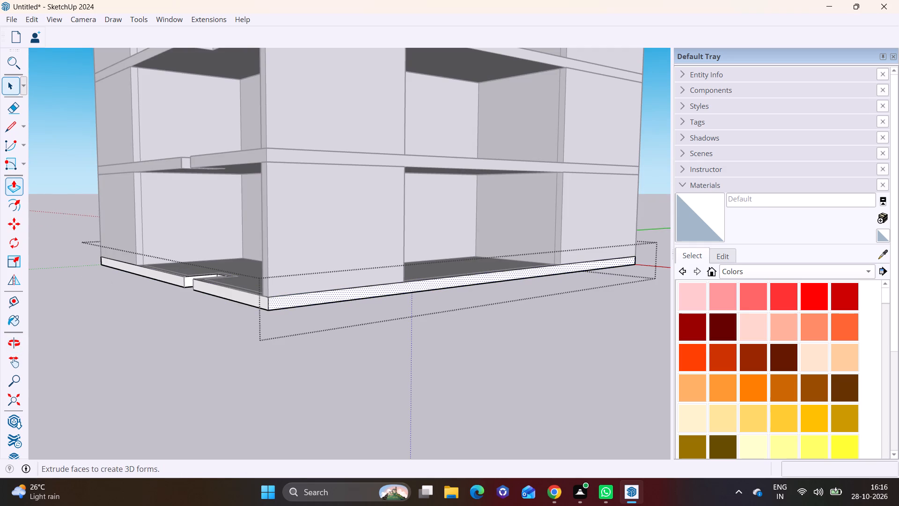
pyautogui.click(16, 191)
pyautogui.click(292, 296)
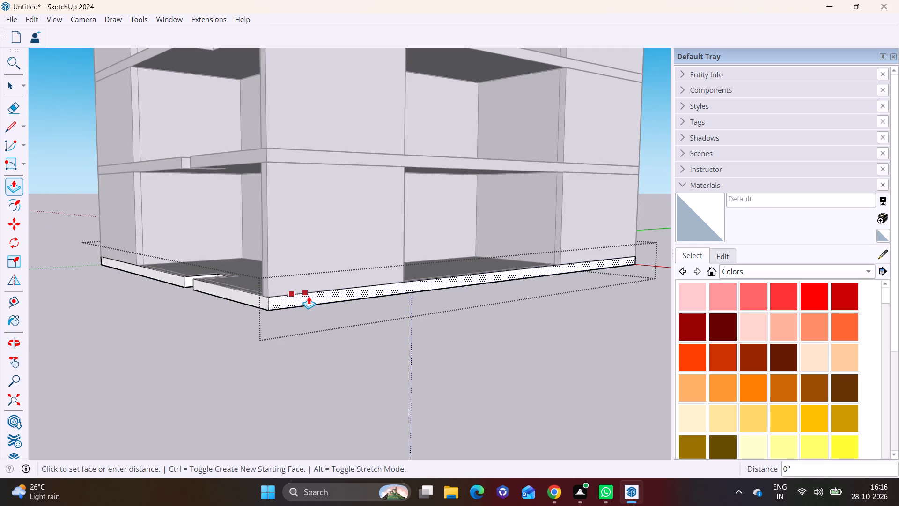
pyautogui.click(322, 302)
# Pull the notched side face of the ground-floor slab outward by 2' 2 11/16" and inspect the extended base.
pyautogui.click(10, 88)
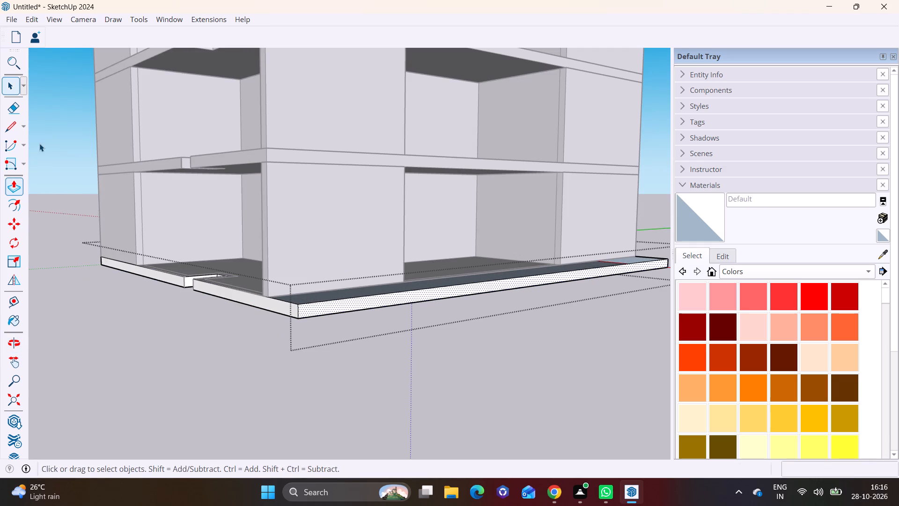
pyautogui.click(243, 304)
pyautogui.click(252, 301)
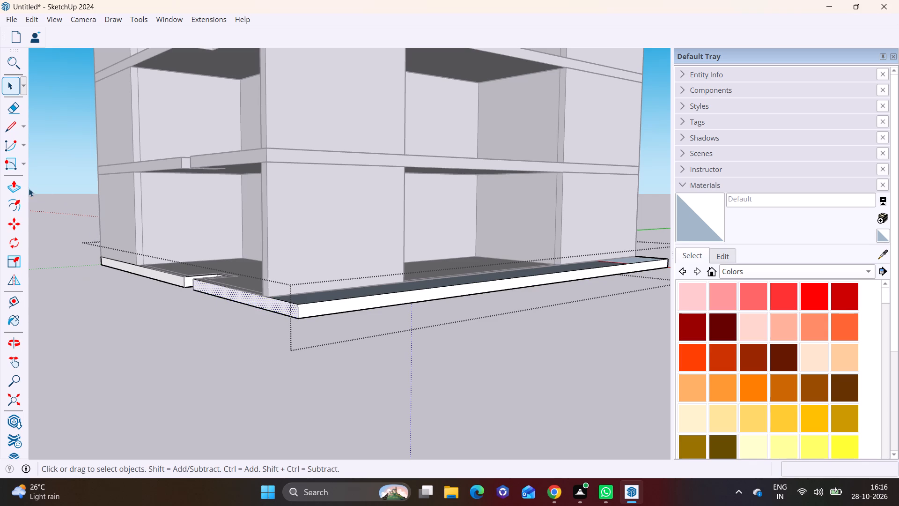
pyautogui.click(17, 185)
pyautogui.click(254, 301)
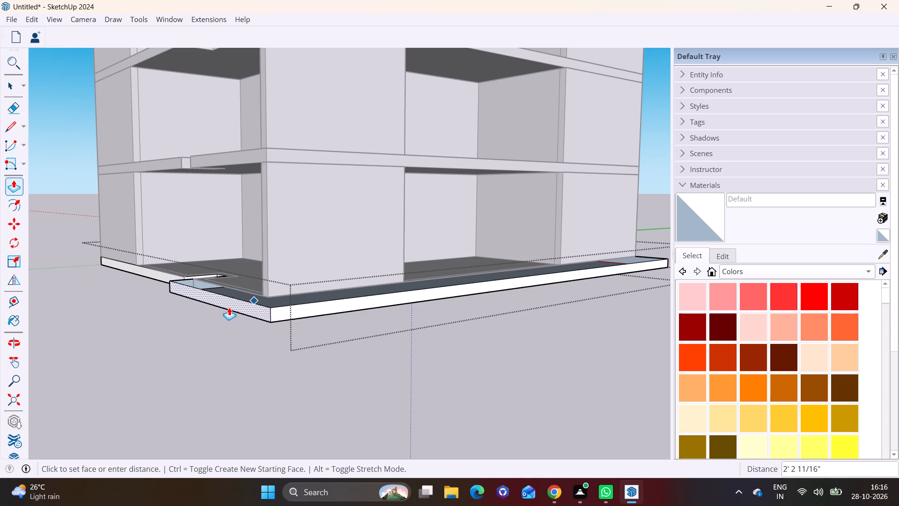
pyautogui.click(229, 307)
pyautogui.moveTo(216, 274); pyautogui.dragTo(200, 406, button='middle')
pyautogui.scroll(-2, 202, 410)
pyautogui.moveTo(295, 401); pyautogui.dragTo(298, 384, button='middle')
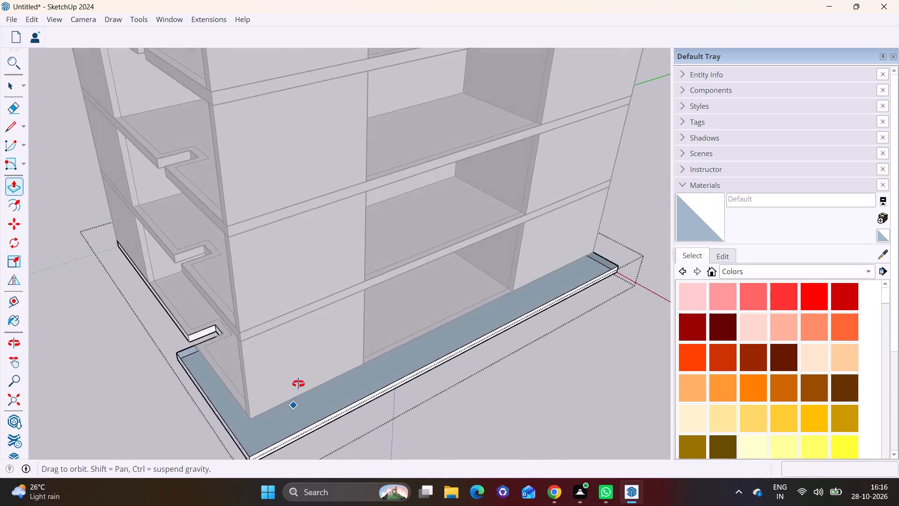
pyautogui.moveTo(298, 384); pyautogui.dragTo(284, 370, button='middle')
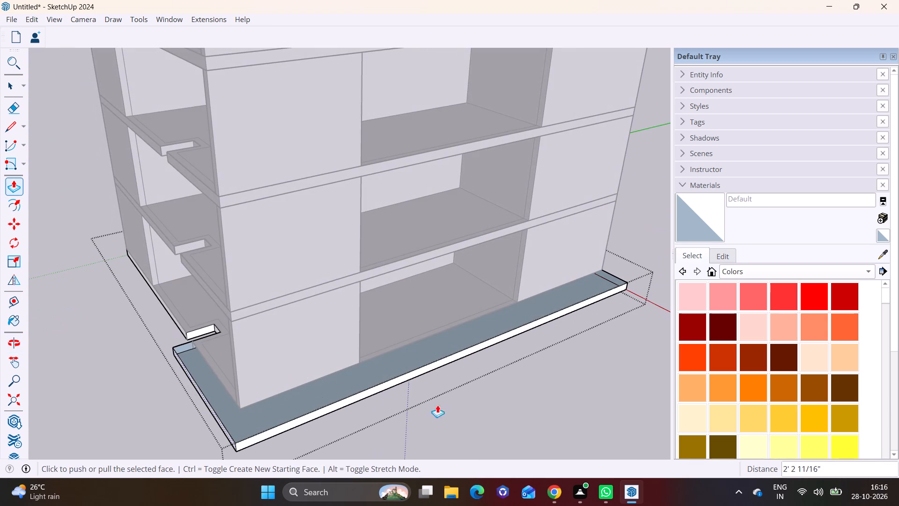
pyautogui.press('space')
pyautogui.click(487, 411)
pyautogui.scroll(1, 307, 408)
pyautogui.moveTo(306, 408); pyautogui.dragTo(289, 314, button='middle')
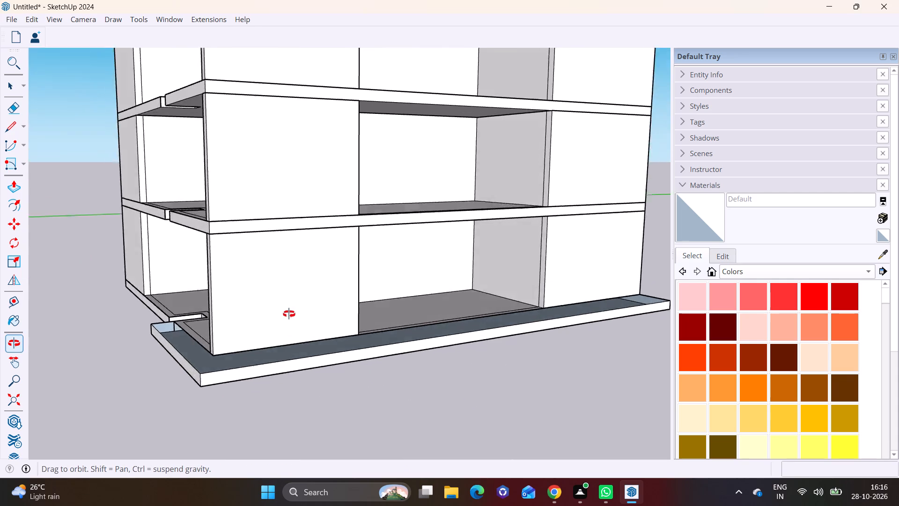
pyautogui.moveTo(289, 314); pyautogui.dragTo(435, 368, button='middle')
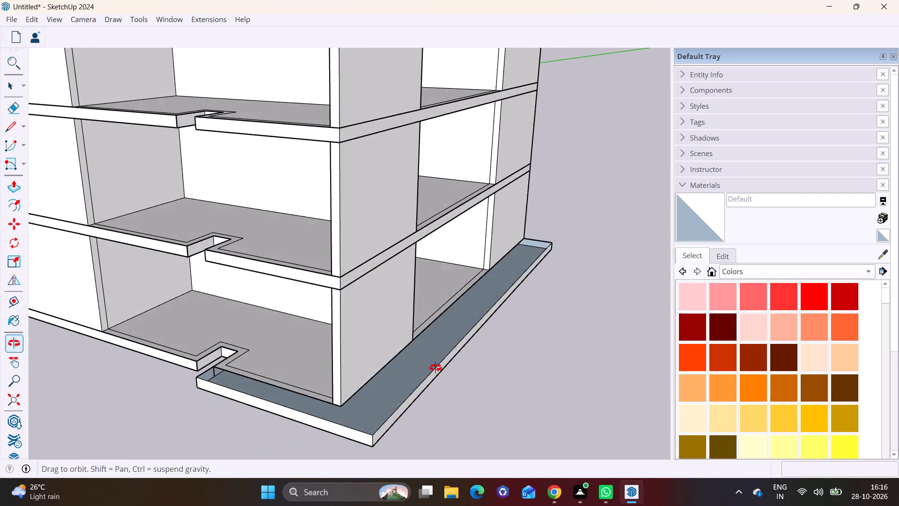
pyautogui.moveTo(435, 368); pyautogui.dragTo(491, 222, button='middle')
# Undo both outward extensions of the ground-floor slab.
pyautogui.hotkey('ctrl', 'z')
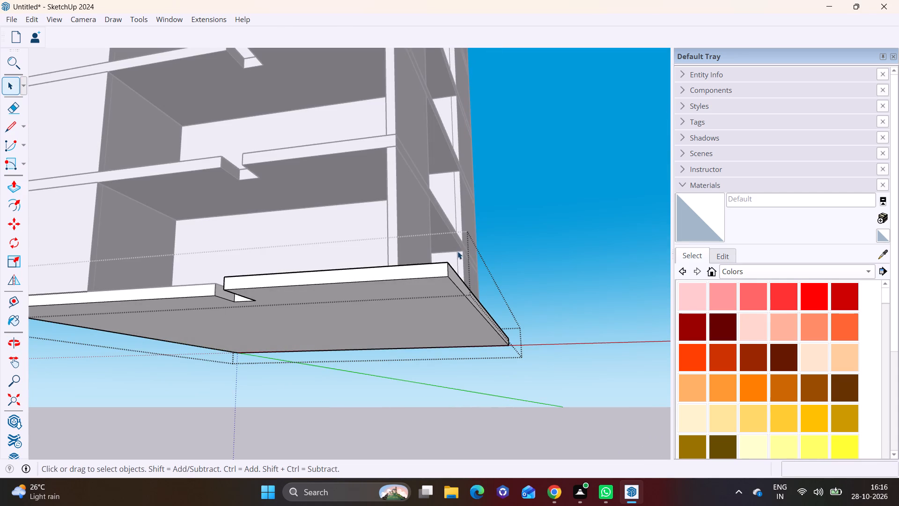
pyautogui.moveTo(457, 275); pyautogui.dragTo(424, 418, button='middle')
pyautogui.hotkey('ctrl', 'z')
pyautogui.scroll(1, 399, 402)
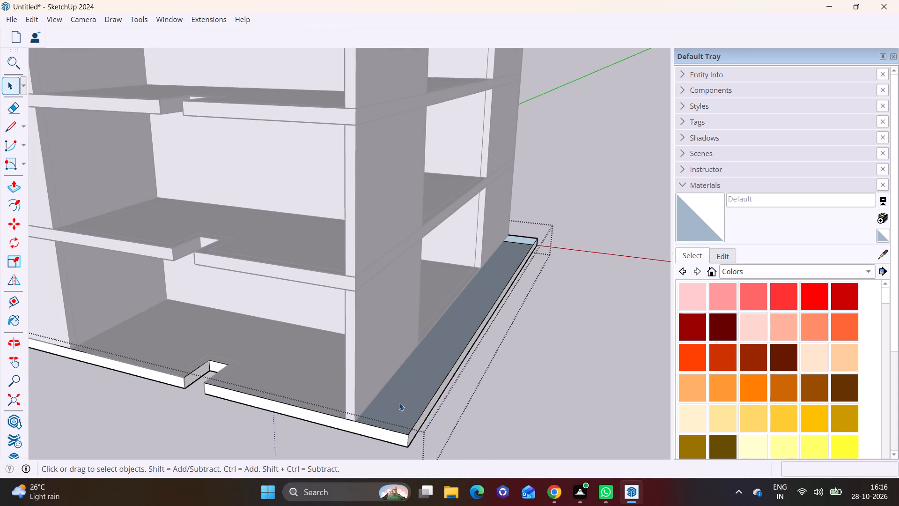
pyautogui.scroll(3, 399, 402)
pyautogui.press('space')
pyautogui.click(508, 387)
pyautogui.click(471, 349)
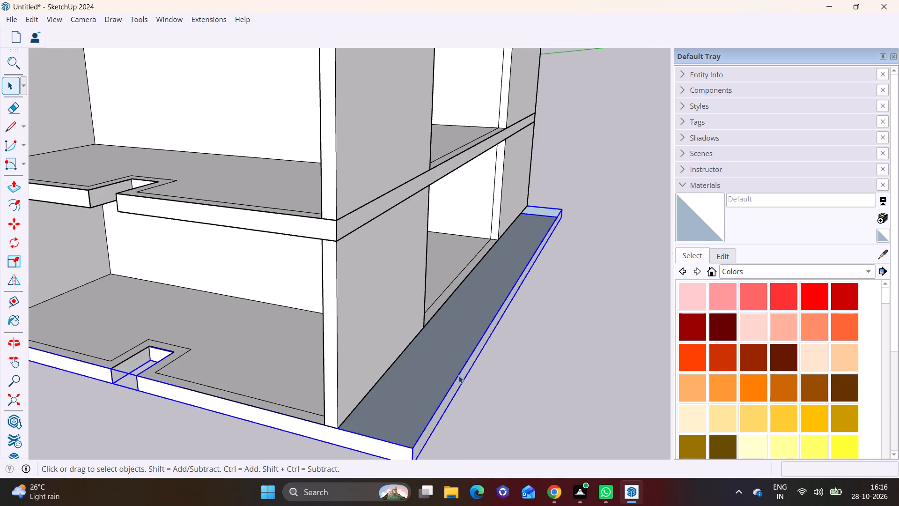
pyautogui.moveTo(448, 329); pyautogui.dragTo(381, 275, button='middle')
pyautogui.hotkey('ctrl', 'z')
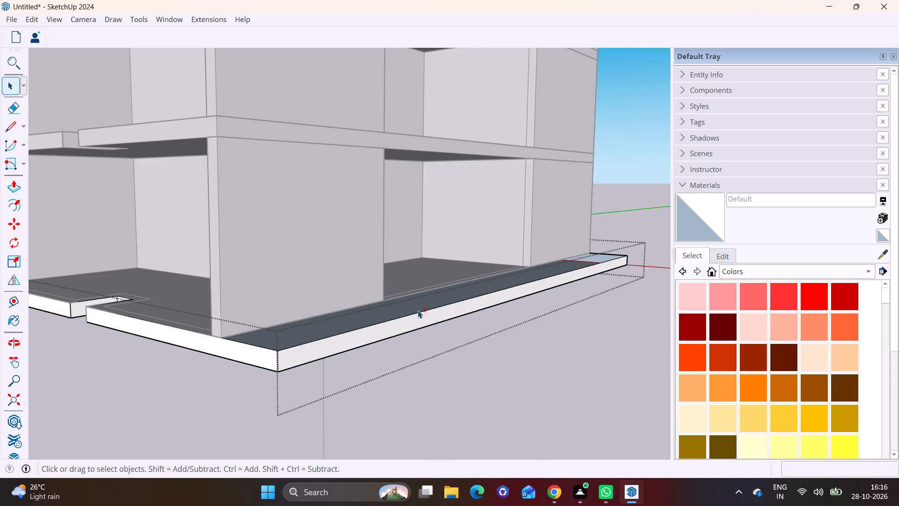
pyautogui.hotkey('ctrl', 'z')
# Push/Pull only the ground-floor slab's long side face outward, making a strip along the base of the wall.
pyautogui.moveTo(463, 331); pyautogui.dragTo(469, 367, button='middle')
pyautogui.scroll(3, 405, 342)
pyautogui.doubleClick(372, 319)
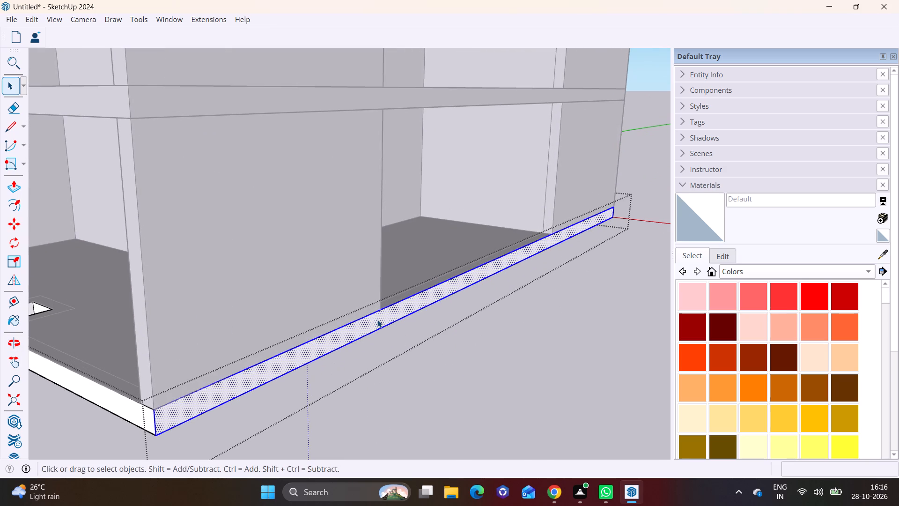
pyautogui.click(377, 320)
pyautogui.click(14, 183)
pyautogui.click(253, 378)
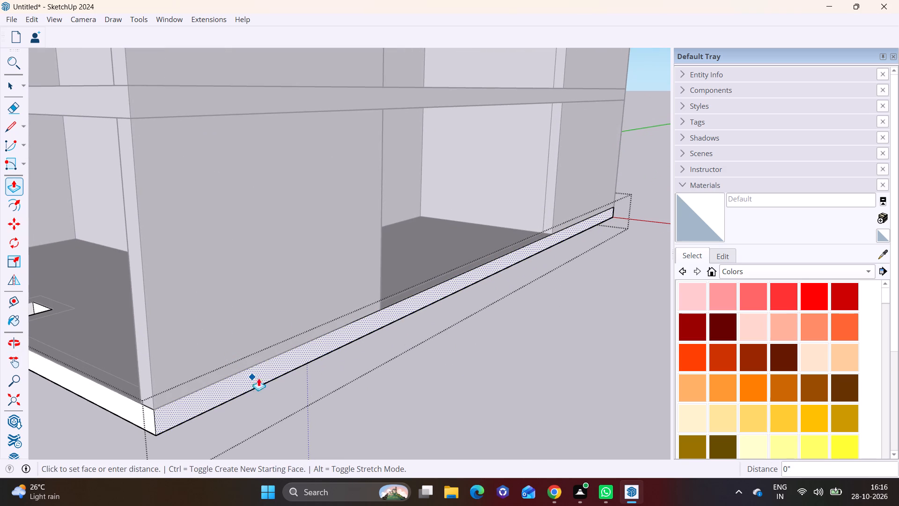
pyautogui.click(329, 387)
pyautogui.moveTo(377, 333); pyautogui.dragTo(436, 331, button='middle')
pyautogui.press('space')
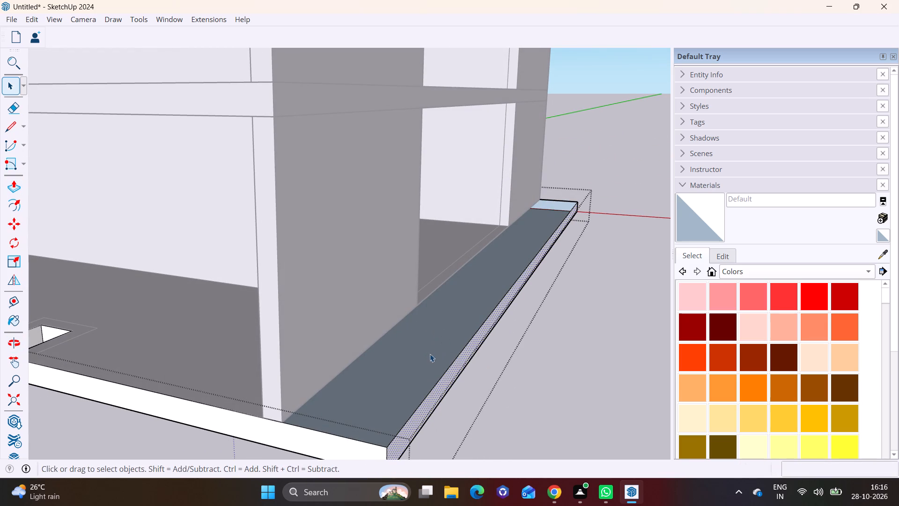
# Paint the top face of the extended ground-floor strip with white Color M00 and leave the slab group.
pyautogui.click(430, 354)
pyautogui.scroll(-15, 712, 354)
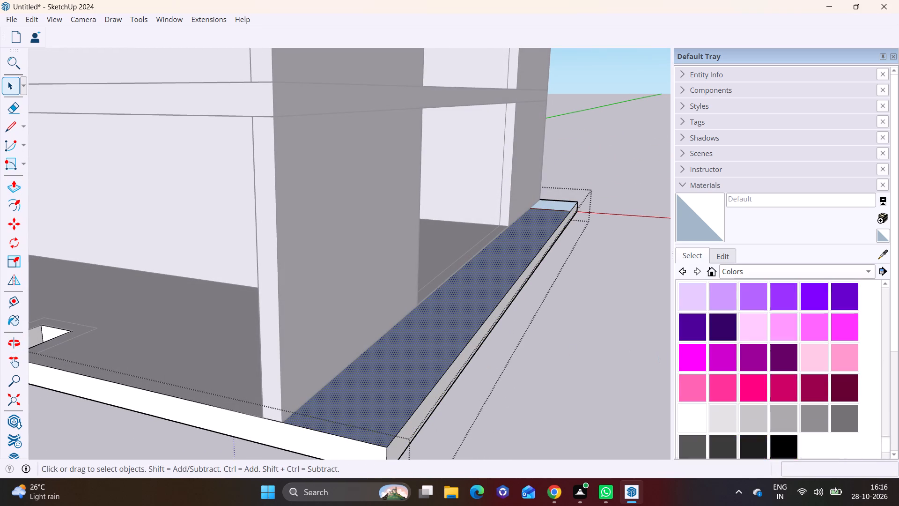
pyautogui.scroll(-1, 702, 403)
pyautogui.click(701, 330)
pyautogui.click(428, 340)
pyautogui.press('space')
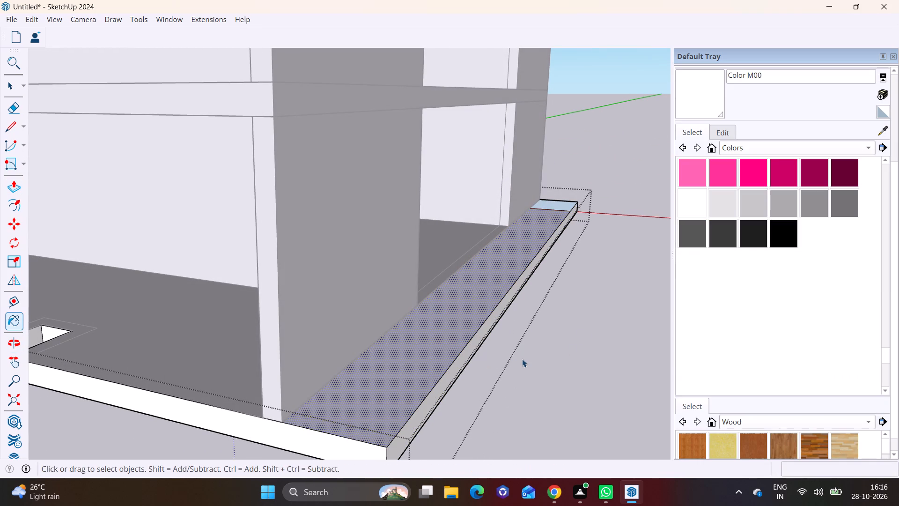
pyautogui.click(523, 359)
# Draw a rectangle about 3' 9" by 52' 3" between opposite top corners of the ground-floor strip to close its top.
pyautogui.moveTo(525, 283); pyautogui.dragTo(278, 413, button='middle')
pyautogui.scroll(-4, 348, 386)
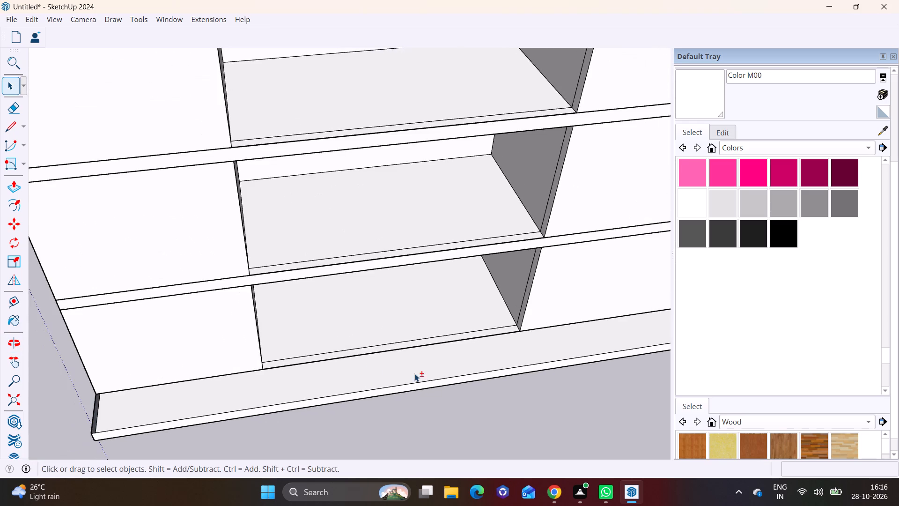
pyautogui.keyDown('shift'); pyautogui.moveTo(414, 373); pyautogui.dragTo(51, 354, button='middle'); pyautogui.keyUp('shift')
pyautogui.scroll(15, 244, 332)
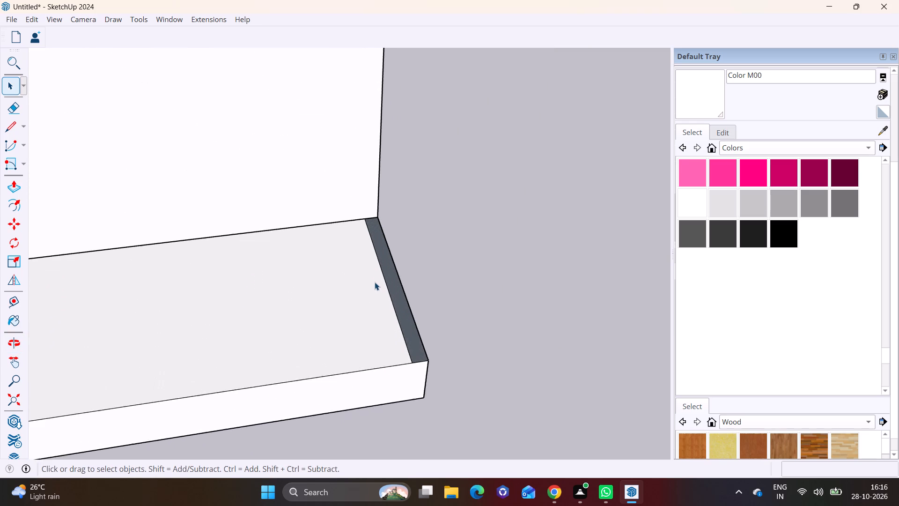
pyautogui.scroll(3, 375, 282)
pyautogui.click(23, 160)
pyautogui.click(38, 182)
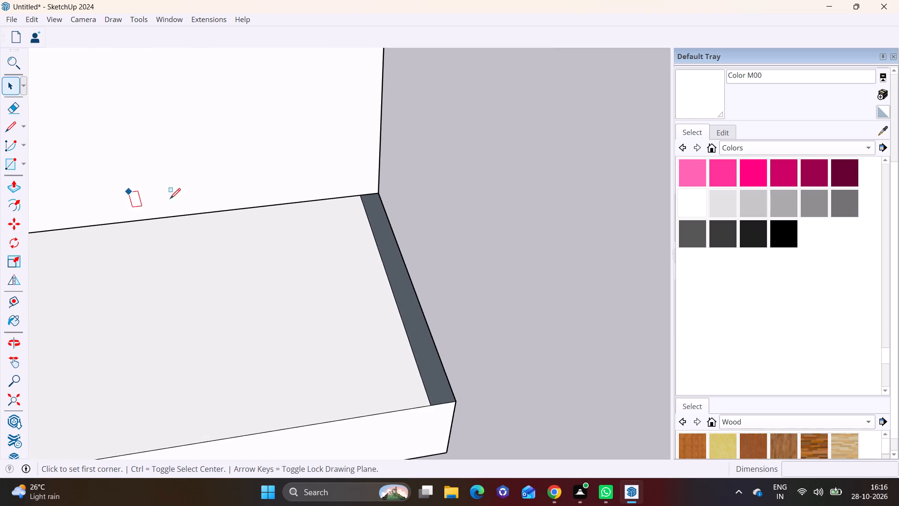
pyautogui.moveTo(397, 304); pyautogui.dragTo(353, 268, button='middle')
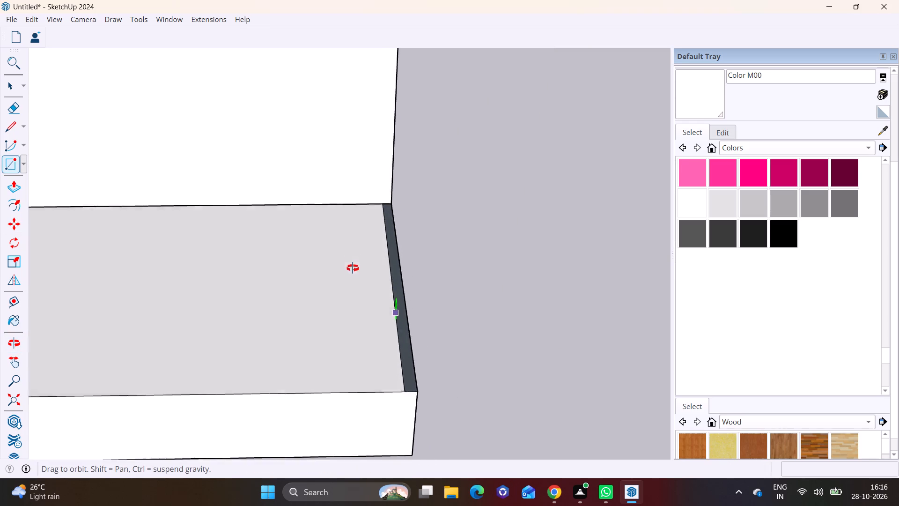
pyautogui.moveTo(353, 268); pyautogui.dragTo(654, 233, button='middle')
pyautogui.scroll(-3, 398, 335)
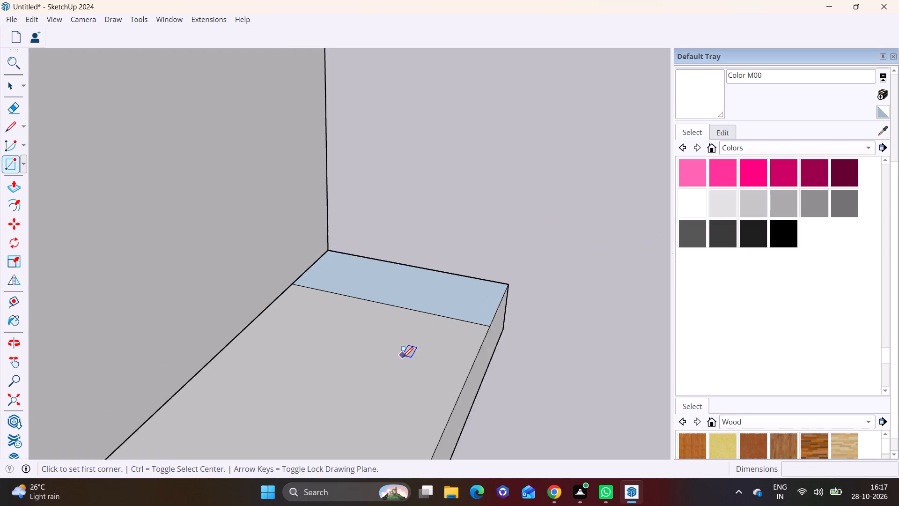
pyautogui.scroll(-7, 403, 357)
pyautogui.keyDown('shift'); pyautogui.moveTo(413, 357); pyautogui.dragTo(445, 258, button='middle'); pyautogui.keyUp('shift')
pyautogui.click(390, 200)
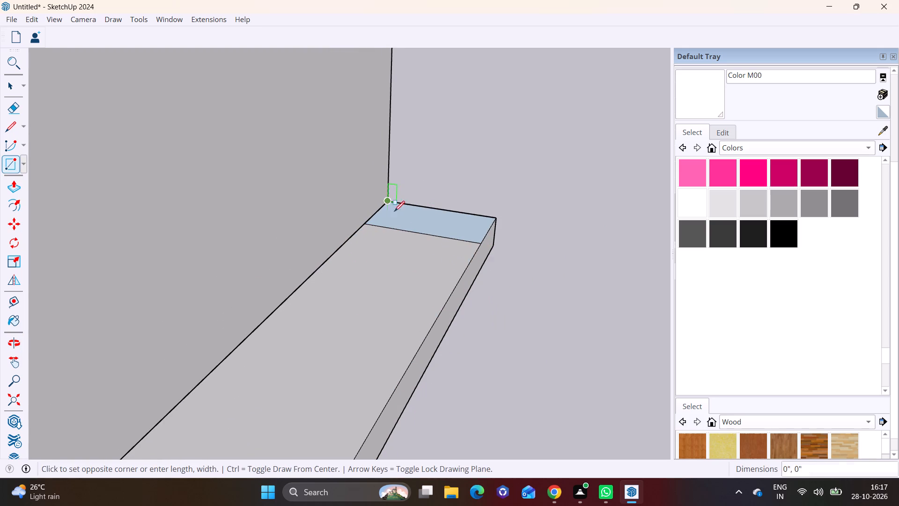
pyautogui.scroll(-7, 372, 320)
pyautogui.keyDown('shift'); pyautogui.moveTo(366, 356); pyautogui.dragTo(620, 210, button='middle'); pyautogui.keyUp('shift')
pyautogui.keyDown('shift'); pyautogui.moveTo(586, 321); pyautogui.dragTo(541, 116, button='middle'); pyautogui.keyUp('shift')
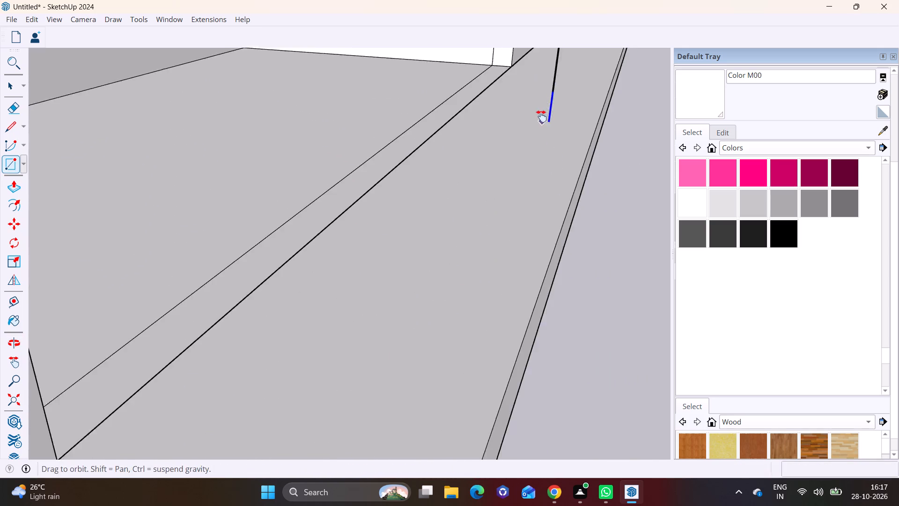
pyautogui.keyDown('shift'); pyautogui.moveTo(541, 116); pyautogui.dragTo(541, 116, button='middle'); pyautogui.keyUp('shift')
pyautogui.moveTo(458, 374); pyautogui.dragTo(558, 366, button='middle')
pyautogui.scroll(-11, 474, 394)
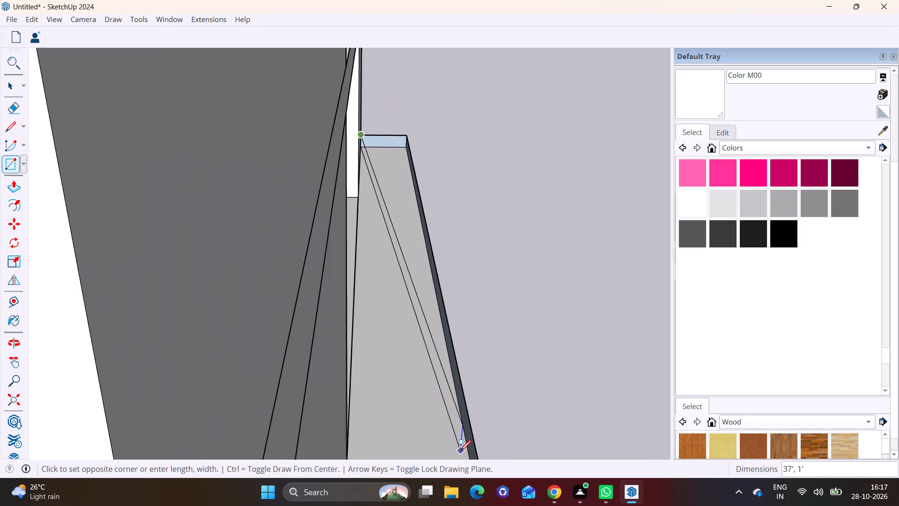
pyautogui.keyDown('shift'); pyautogui.moveTo(460, 451); pyautogui.dragTo(458, 272, button='middle'); pyautogui.keyUp('shift')
pyautogui.keyDown('shift'); pyautogui.moveTo(474, 454); pyautogui.dragTo(368, 226, button='middle'); pyautogui.keyUp('shift')
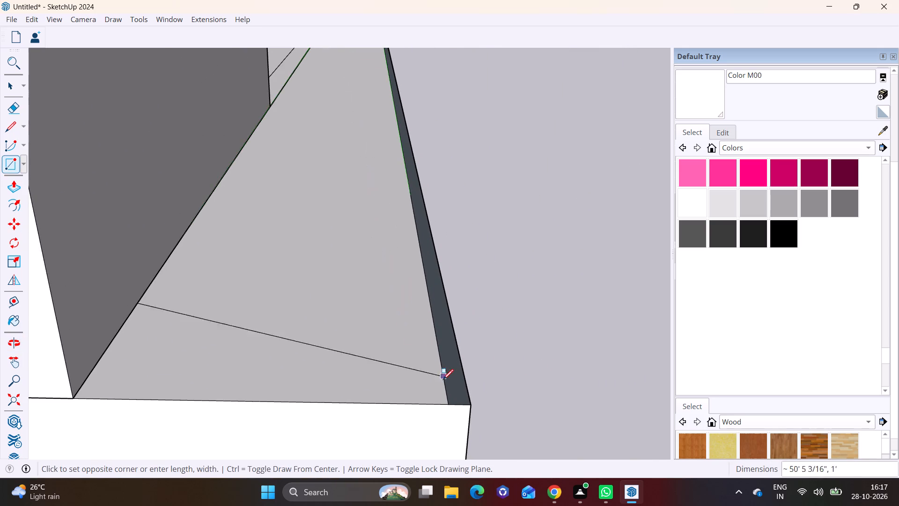
pyautogui.click(472, 407)
pyautogui.press('space')
pyautogui.click(531, 359)
# Inspect the closed strip along the side wall, from its far end to the notched front edge.
pyautogui.scroll(-6, 423, 230)
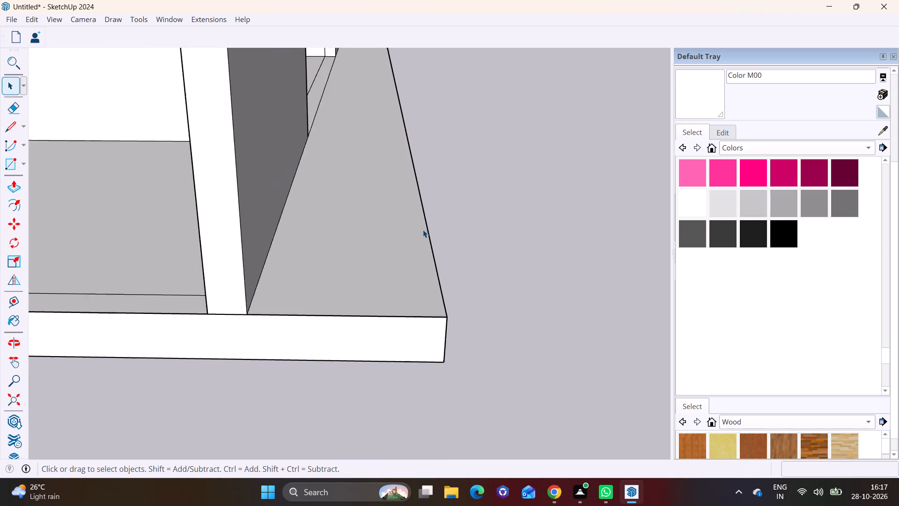
pyautogui.scroll(-2, 423, 230)
pyautogui.keyDown('shift'); pyautogui.moveTo(421, 230); pyautogui.dragTo(416, 383, button='middle'); pyautogui.keyUp('shift')
pyautogui.scroll(9, 398, 148)
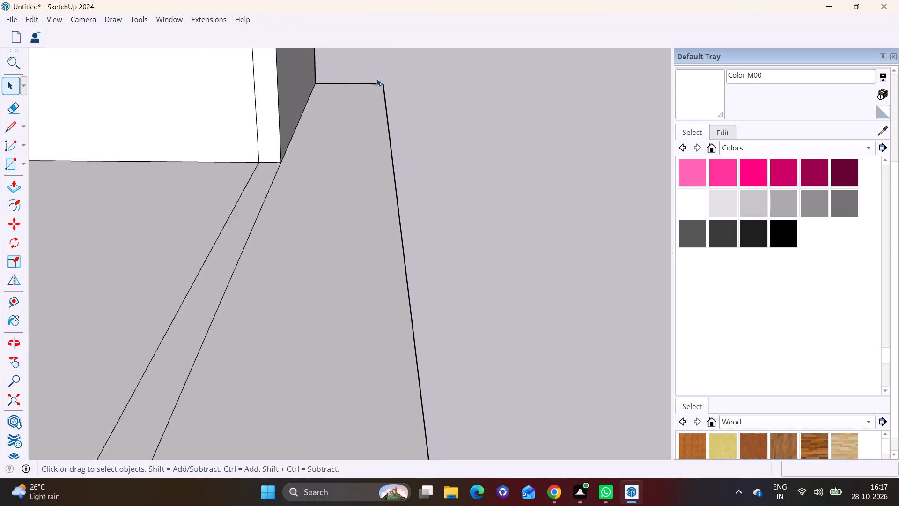
pyautogui.scroll(1, 376, 78)
pyautogui.moveTo(376, 78); pyautogui.dragTo(344, 211, button='middle')
pyautogui.moveTo(414, 99); pyautogui.dragTo(354, 294, button='middle')
pyautogui.scroll(-9, 355, 231)
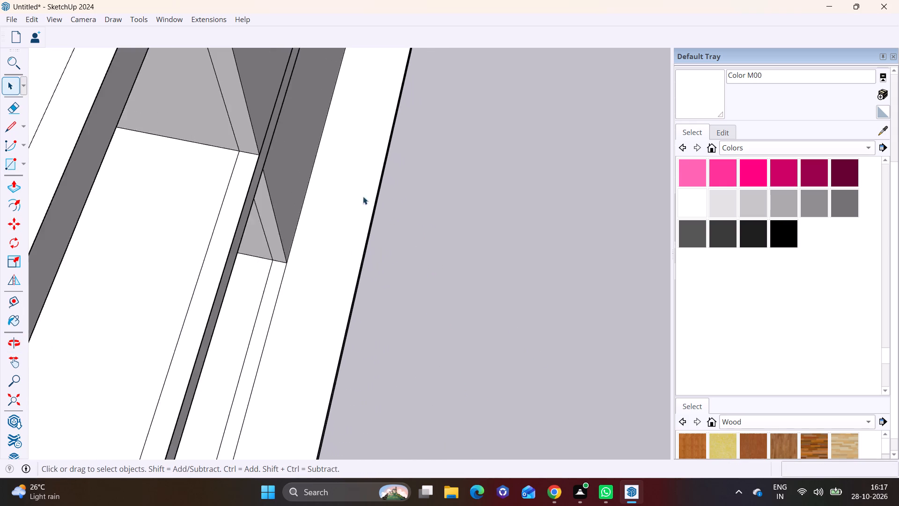
pyautogui.keyDown('shift'); pyautogui.moveTo(366, 118); pyautogui.dragTo(374, 268, button='middle'); pyautogui.keyUp('shift')
pyautogui.scroll(8, 393, 215)
pyautogui.scroll(-12, 377, 253)
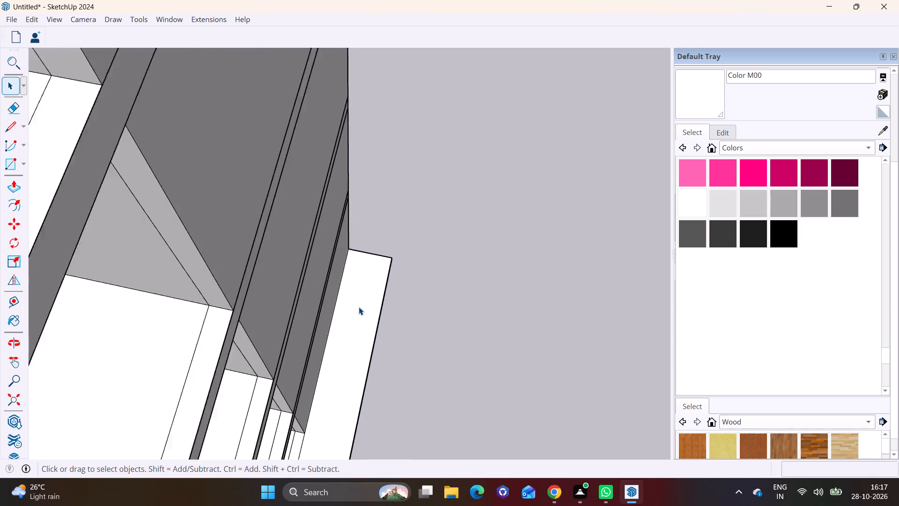
pyautogui.scroll(-7, 359, 307)
pyautogui.moveTo(360, 342); pyautogui.dragTo(433, 122, button='middle')
pyautogui.keyDown('shift'); pyautogui.scroll(1, 428, 134); pyautogui.keyUp('shift')
pyautogui.moveTo(410, 273); pyautogui.dragTo(475, 142, button='middle')
pyautogui.keyDown('shift'); pyautogui.moveTo(374, 322); pyautogui.dragTo(421, 71, button='middle'); pyautogui.keyUp('shift')
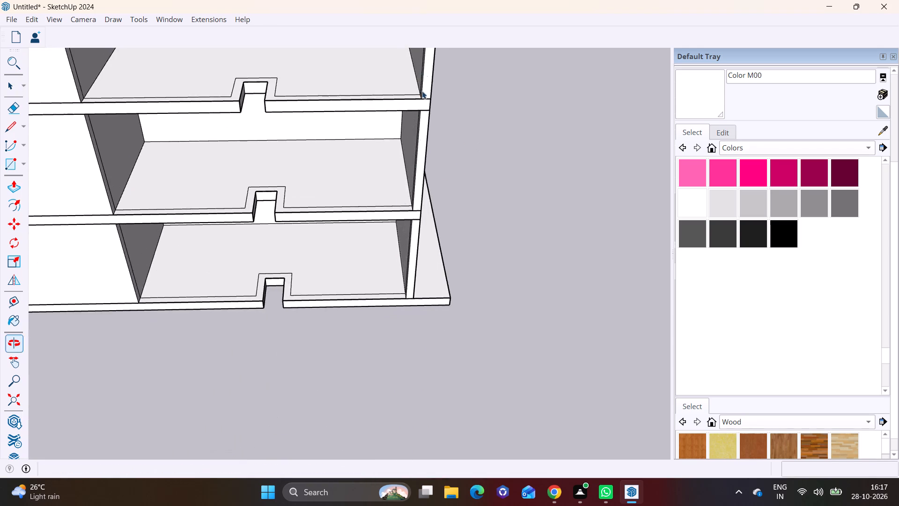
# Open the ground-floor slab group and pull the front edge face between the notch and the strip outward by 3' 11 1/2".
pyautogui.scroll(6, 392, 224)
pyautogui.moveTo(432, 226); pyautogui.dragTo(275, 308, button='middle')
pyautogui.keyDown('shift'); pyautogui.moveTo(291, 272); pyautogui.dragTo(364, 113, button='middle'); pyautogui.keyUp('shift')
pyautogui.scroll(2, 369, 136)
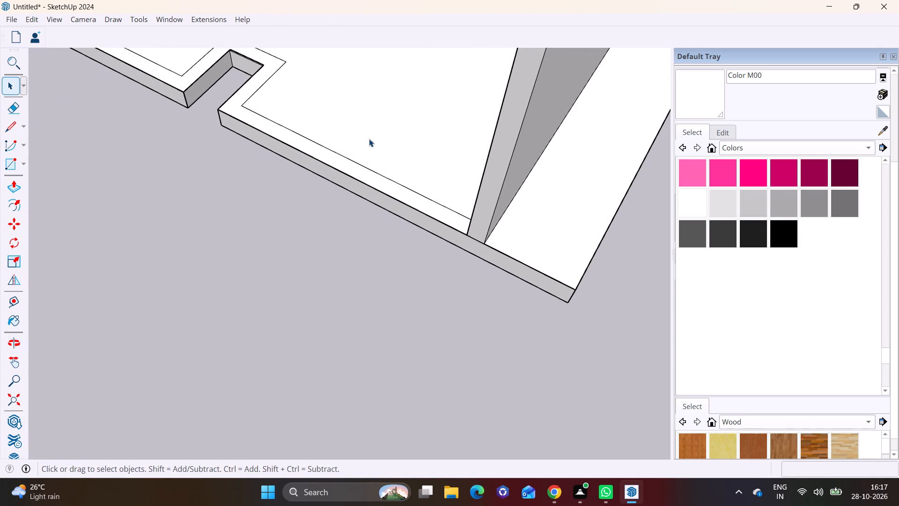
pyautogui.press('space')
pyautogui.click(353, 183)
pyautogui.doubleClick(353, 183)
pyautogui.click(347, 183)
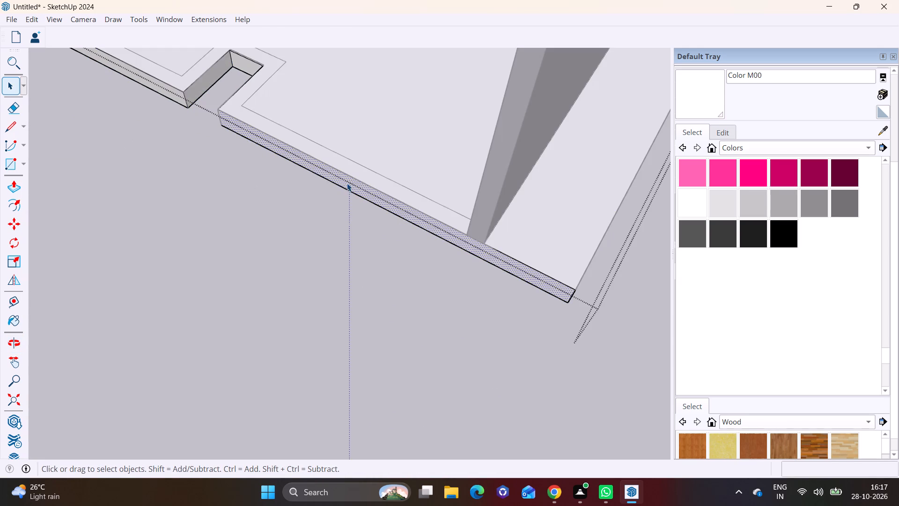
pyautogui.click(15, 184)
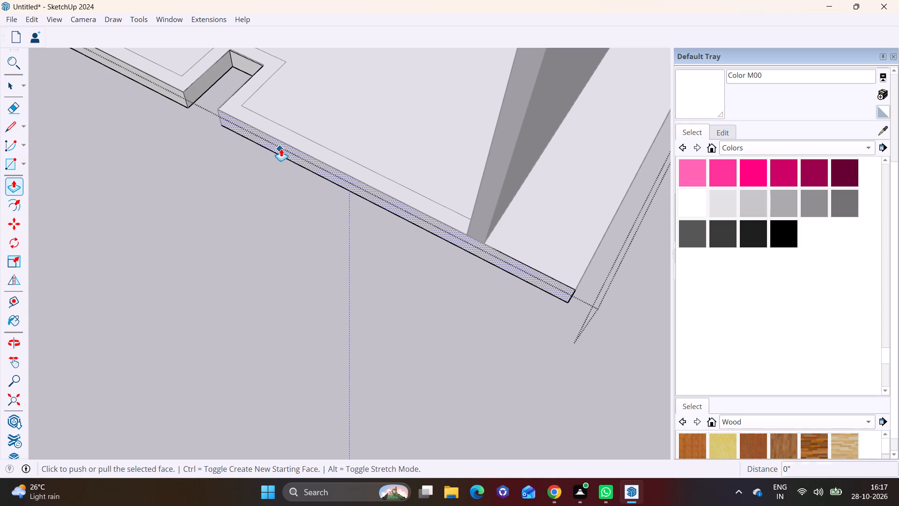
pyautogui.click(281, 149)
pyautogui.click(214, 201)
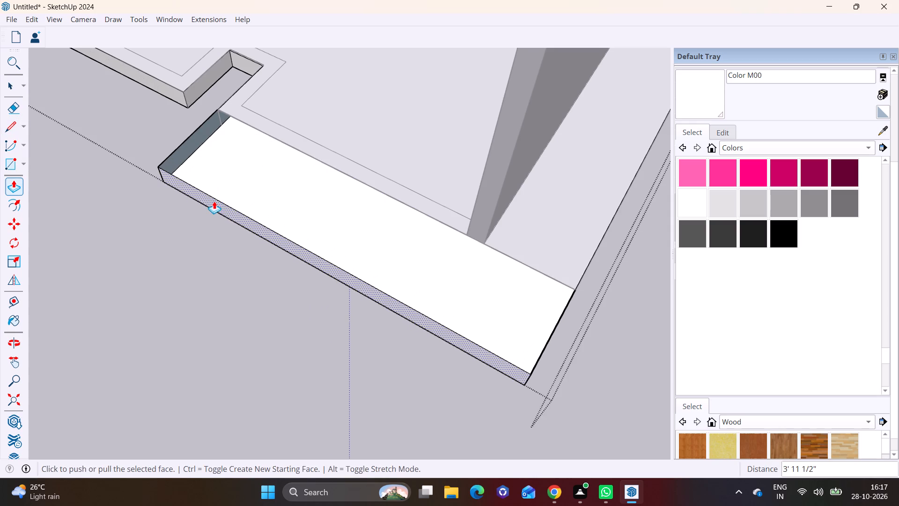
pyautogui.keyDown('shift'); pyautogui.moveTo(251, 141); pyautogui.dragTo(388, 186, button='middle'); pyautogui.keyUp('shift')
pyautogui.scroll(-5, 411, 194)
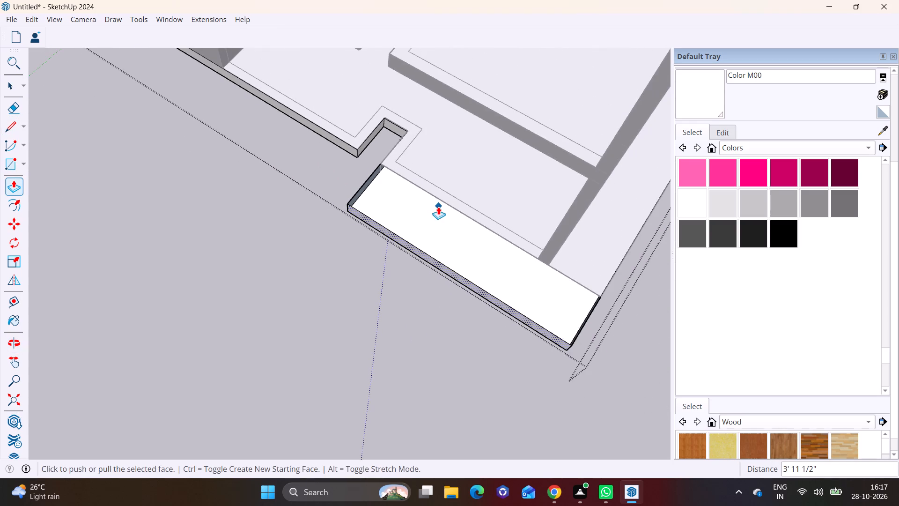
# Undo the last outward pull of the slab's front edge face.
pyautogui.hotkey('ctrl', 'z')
# Pull the slab's front edge faces on both sides of the notch outward by 6' 1 3/8" and leave the slab group.
pyautogui.moveTo(456, 220); pyautogui.dragTo(470, 148, button='middle')
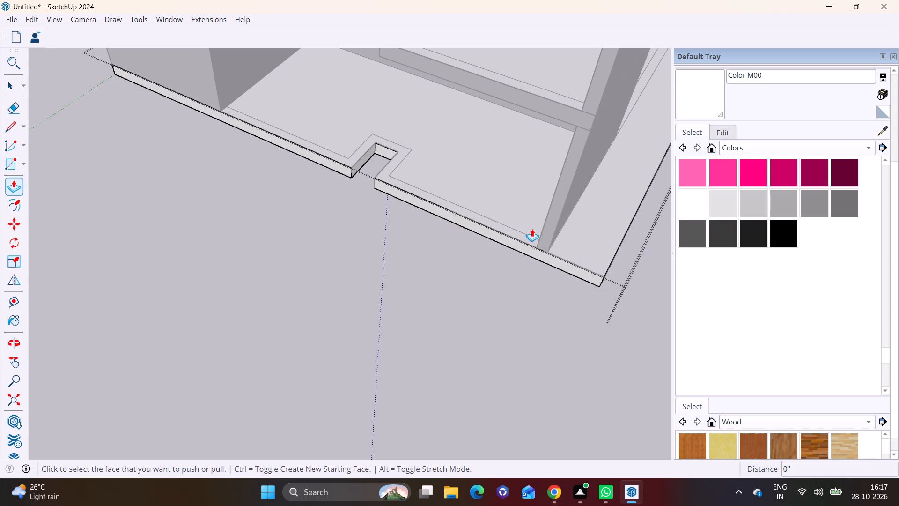
pyautogui.scroll(-6, 617, 281)
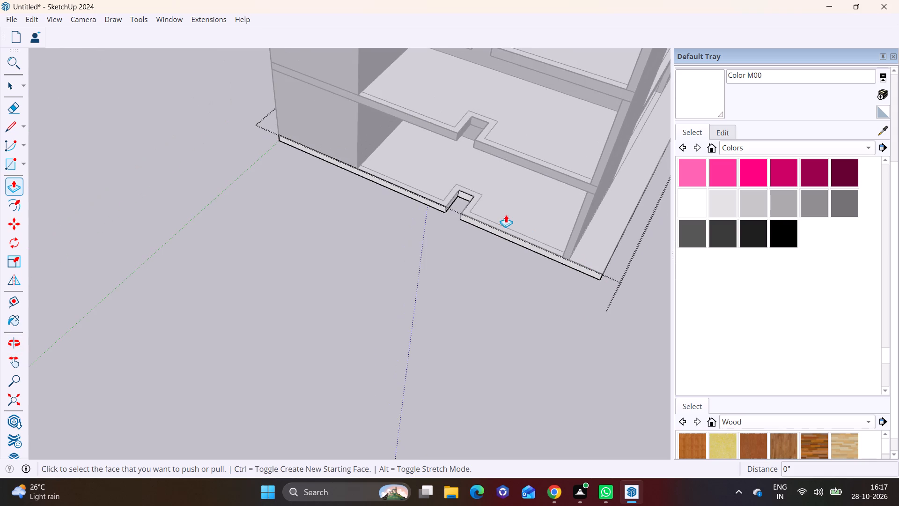
pyautogui.keyDown('shift'); pyautogui.moveTo(503, 214); pyautogui.dragTo(364, 284, button='middle'); pyautogui.keyUp('shift')
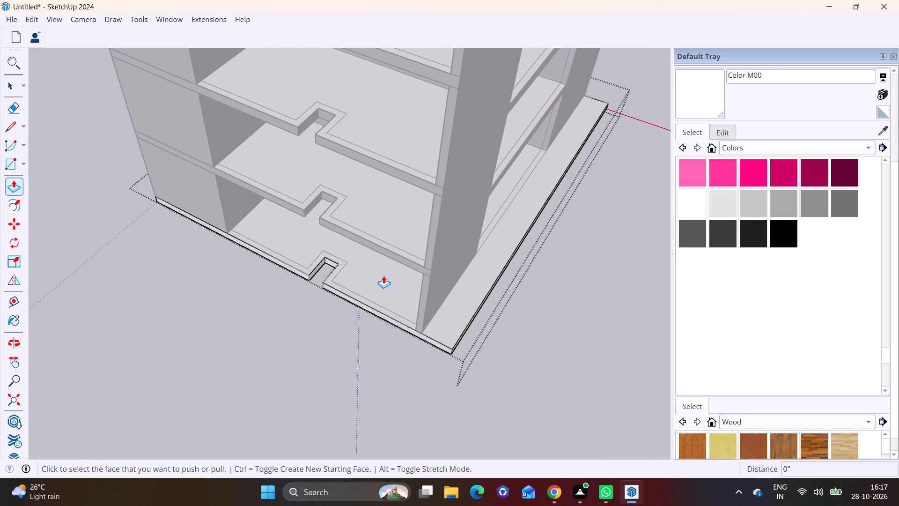
pyautogui.moveTo(391, 291); pyautogui.dragTo(362, 242, button='middle')
pyautogui.scroll(4, 412, 300)
pyautogui.keyDown('shift'); pyautogui.moveTo(361, 292); pyautogui.dragTo(354, 204, button='middle'); pyautogui.keyUp('shift')
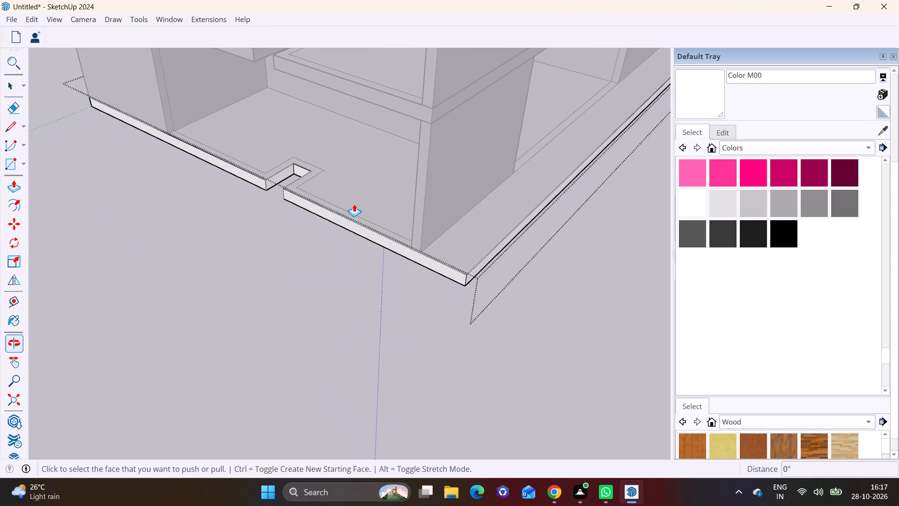
pyautogui.click(365, 232)
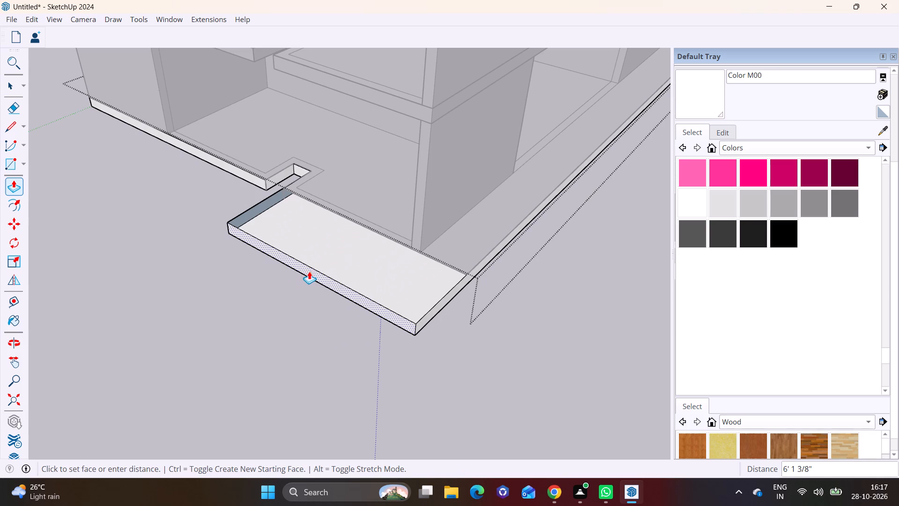
pyautogui.click(309, 271)
pyautogui.click(227, 167)
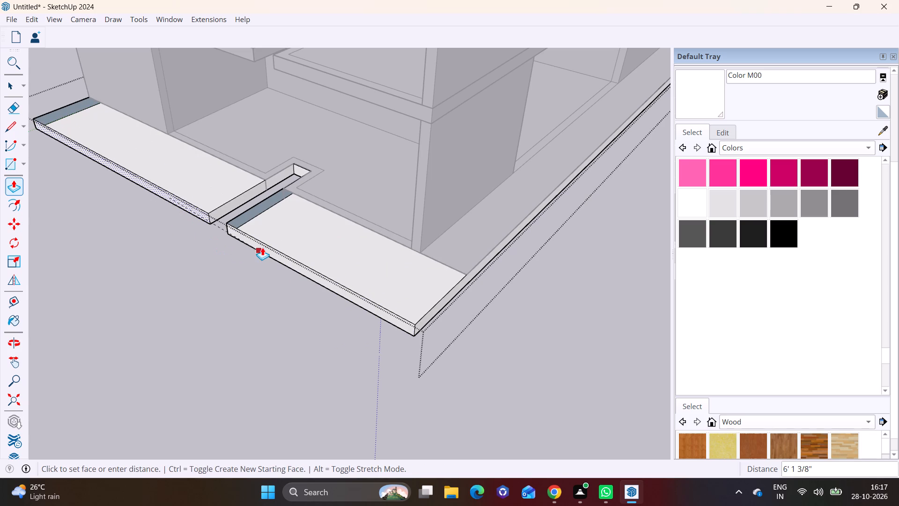
pyautogui.click(264, 247)
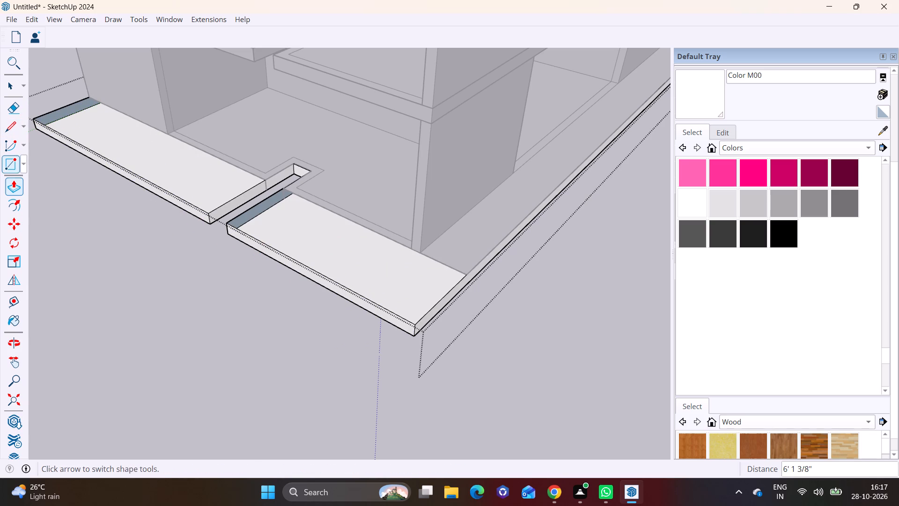
pyautogui.click(102, 220)
pyautogui.click(9, 86)
pyautogui.click(128, 223)
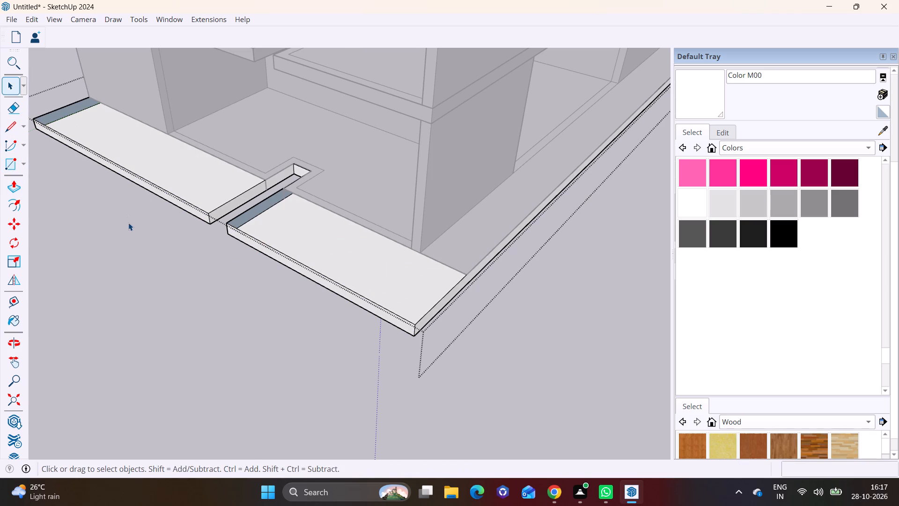
# Draw rectangles closing the tops of both front extensions beside the notch, the longer one about 24' 9 1/4" by 6' 1 3/8".
pyautogui.click(22, 162)
pyautogui.click(23, 179)
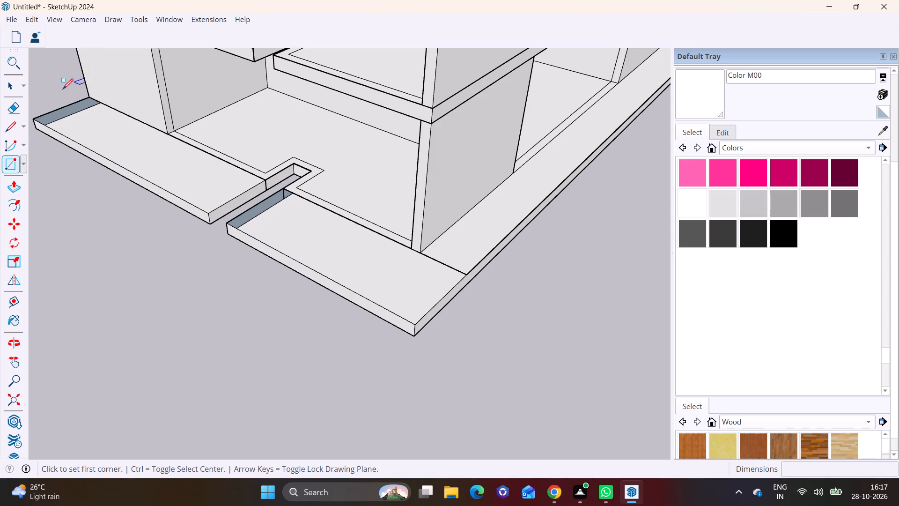
pyautogui.click(35, 118)
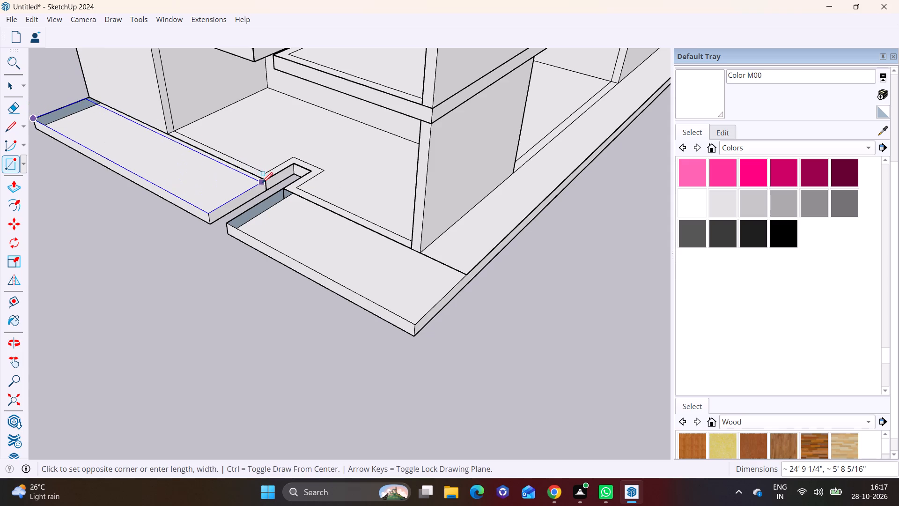
pyautogui.click(268, 181)
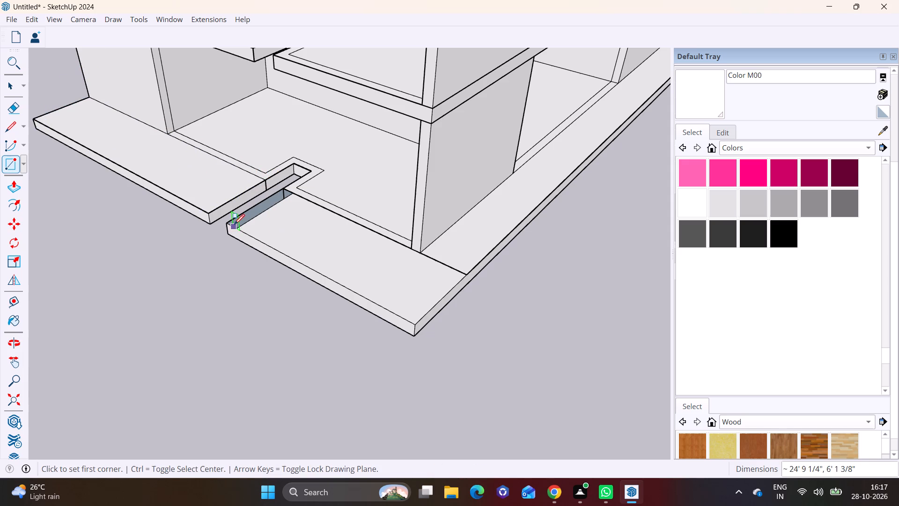
pyautogui.click(231, 221)
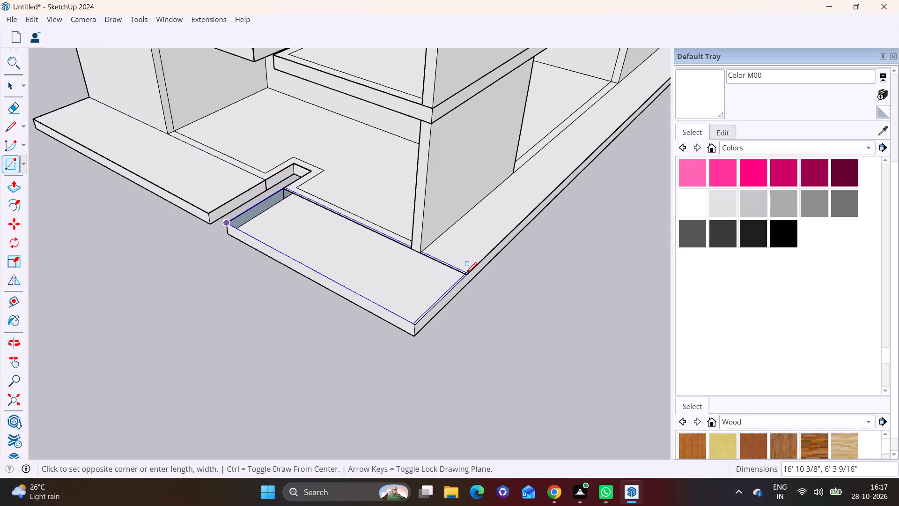
pyautogui.click(467, 275)
pyautogui.press('space')
pyautogui.click(265, 296)
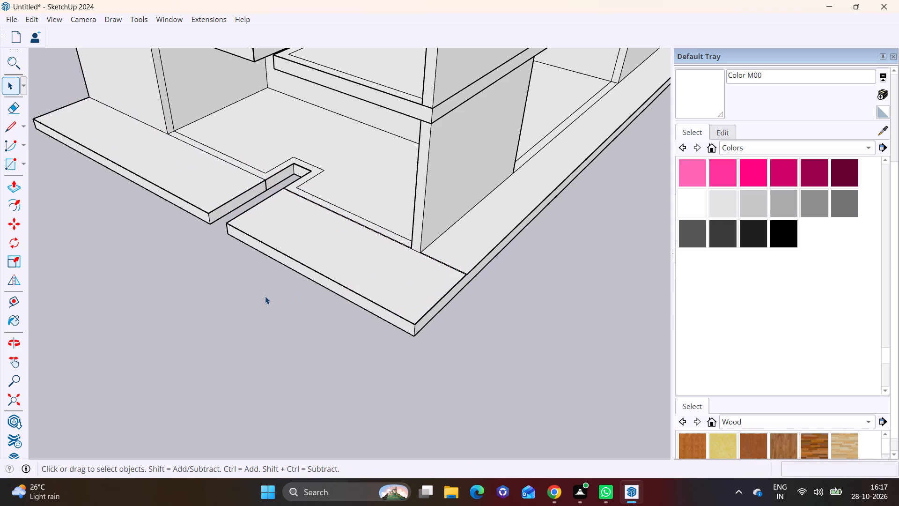
# Inspect the closed front extensions and the strip along the building's side wall.
pyautogui.scroll(-6, 253, 286)
pyautogui.moveTo(315, 262); pyautogui.dragTo(361, 163, button='middle')
pyautogui.scroll(3, 353, 246)
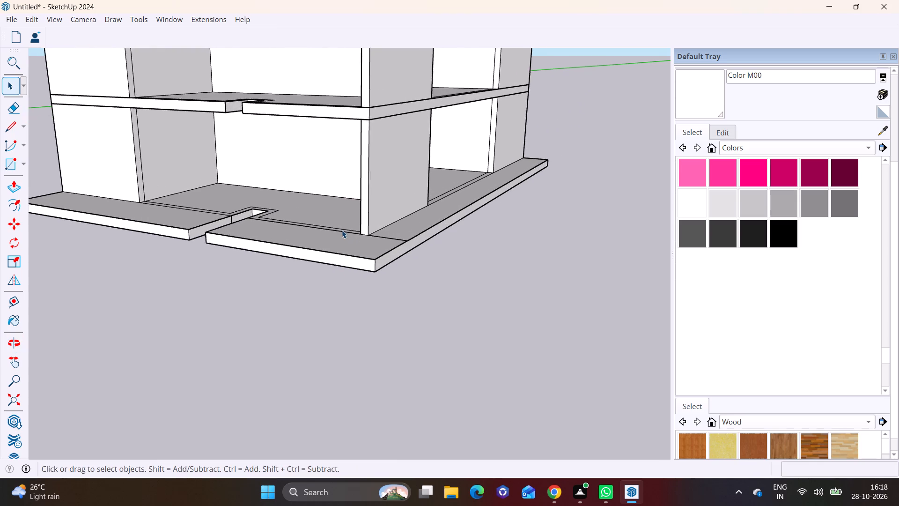
pyautogui.scroll(2, 342, 230)
pyautogui.keyDown('shift'); pyautogui.moveTo(337, 228); pyautogui.dragTo(410, 304, button='middle'); pyautogui.keyUp('shift')
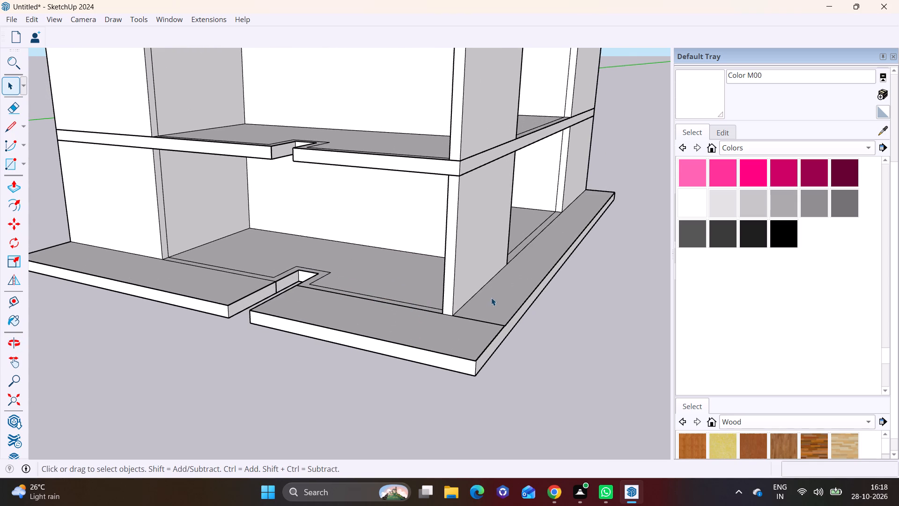
pyautogui.moveTo(487, 297); pyautogui.dragTo(330, 329, button='middle')
pyautogui.scroll(5, 370, 302)
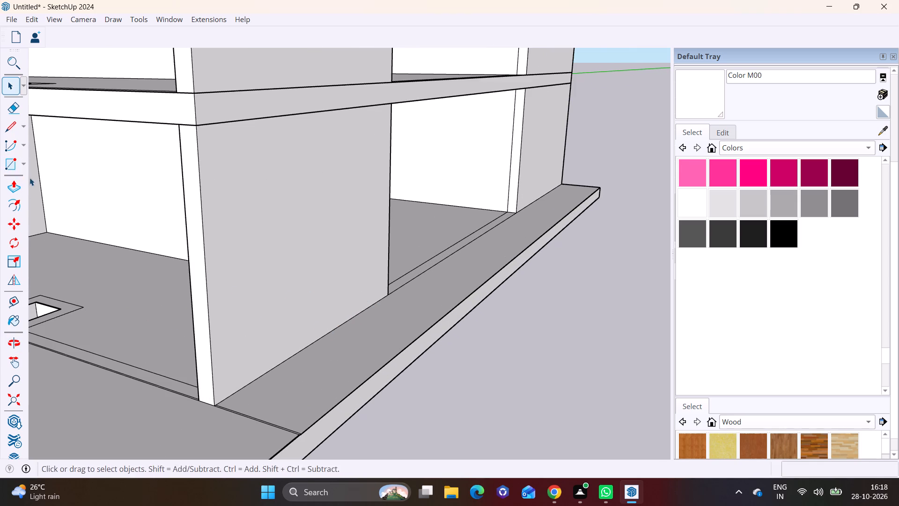
# Draw a rectangle about 1' 1 5/8" by 3' 9 1/4" across the side slab strip, from the side opening's front corner.
pyautogui.click(20, 160)
pyautogui.click(60, 186)
pyautogui.moveTo(391, 276); pyautogui.dragTo(354, 296, button='middle')
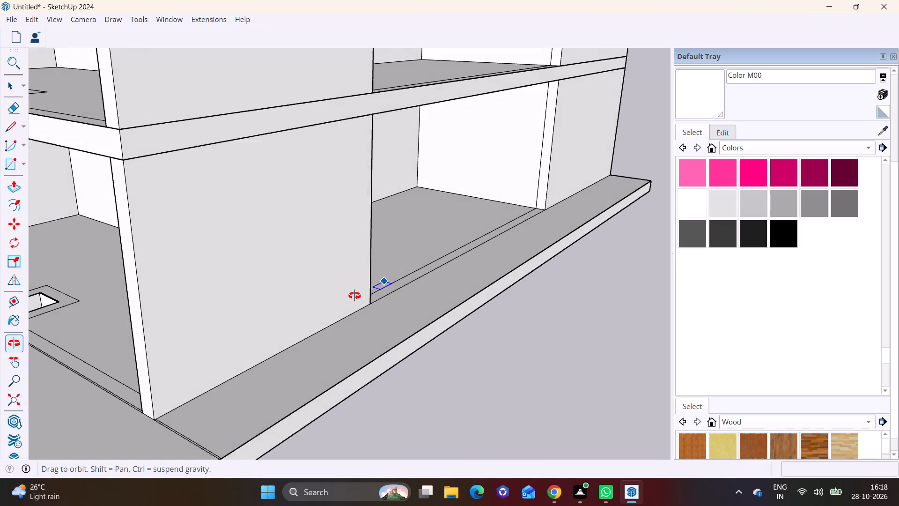
pyautogui.moveTo(354, 296); pyautogui.dragTo(355, 301, button='middle')
pyautogui.scroll(4, 367, 300)
pyautogui.keyDown('shift'); pyautogui.moveTo(371, 303); pyautogui.dragTo(353, 249, button='middle'); pyautogui.keyUp('shift')
pyautogui.scroll(2, 355, 258)
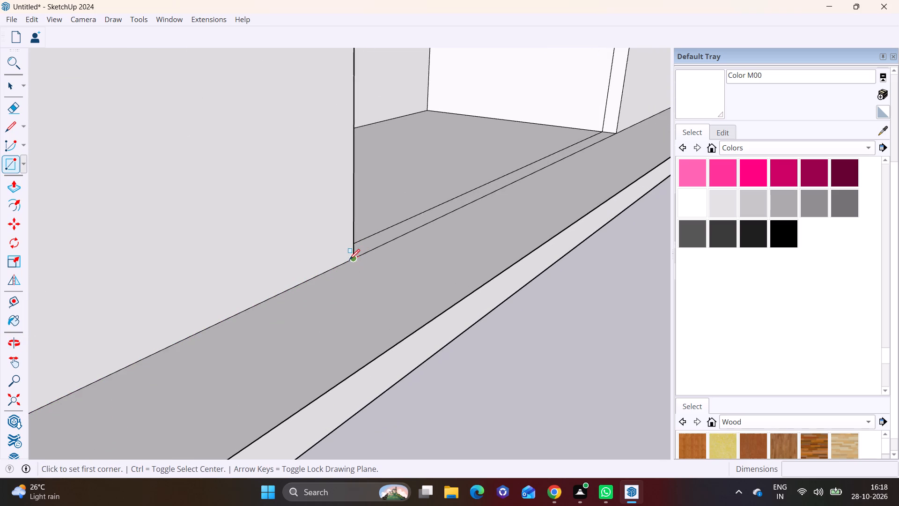
pyautogui.click(352, 260)
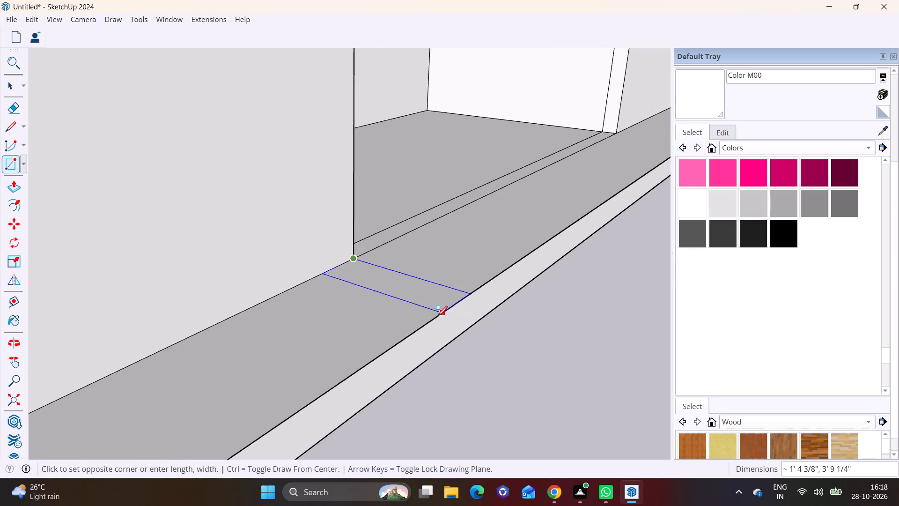
pyautogui.click(448, 311)
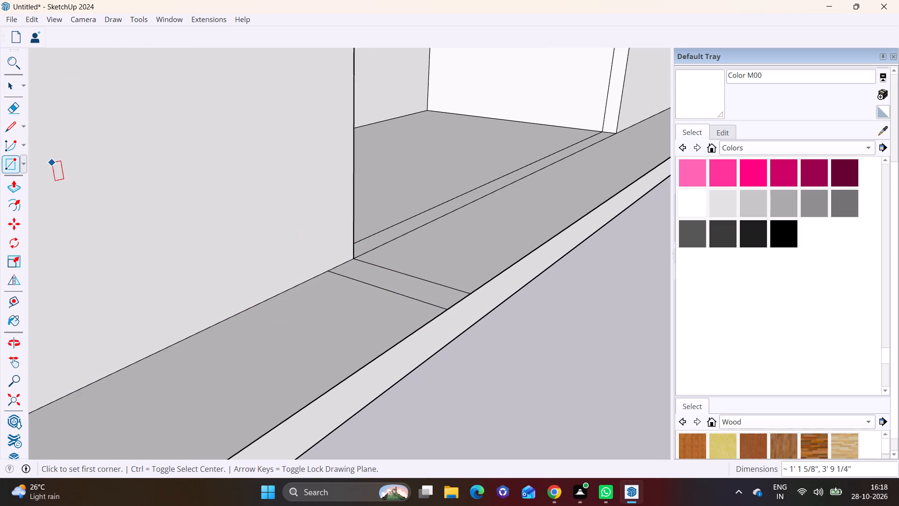
# Push/Pull the new rectangle up 77' to the roof slab's top edge, forming a full-height fin.
pyautogui.click(18, 86)
pyautogui.click(9, 87)
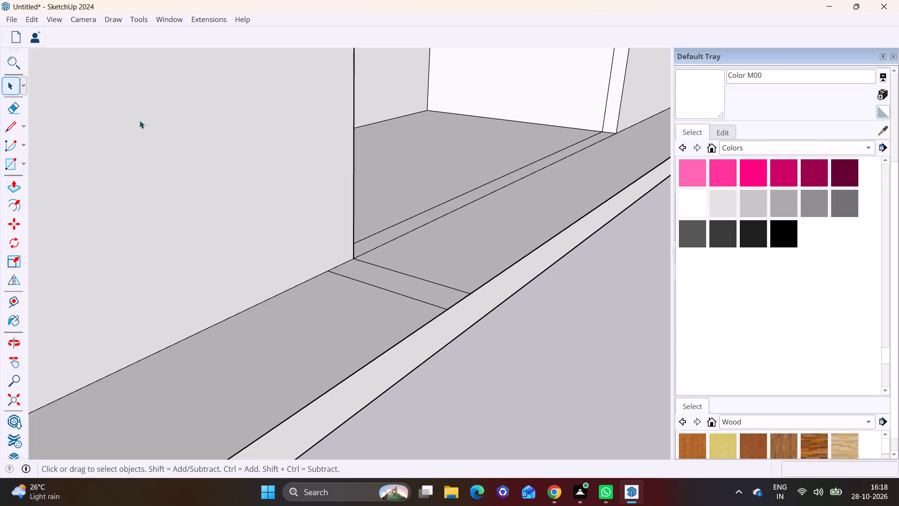
pyautogui.click(394, 284)
pyautogui.click(4, 185)
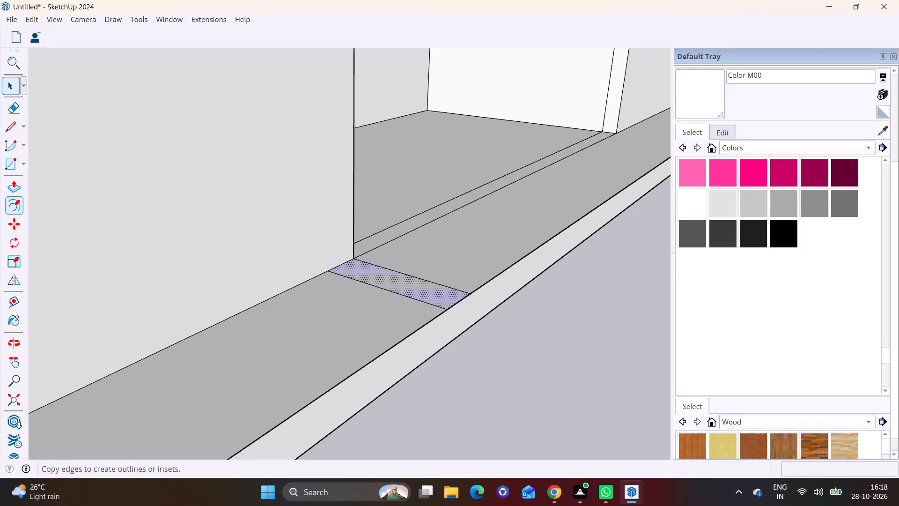
pyautogui.click(17, 182)
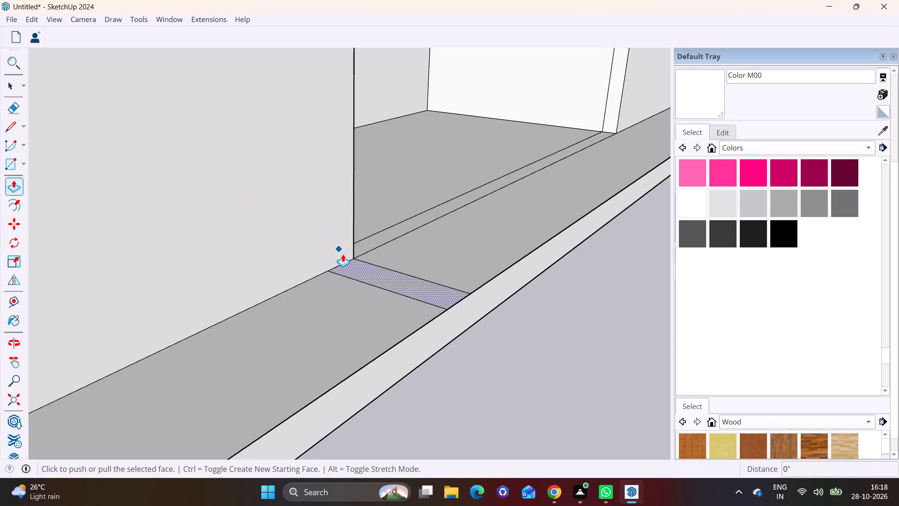
pyautogui.moveTo(358, 267); pyautogui.dragTo(358, 261)
pyautogui.click(383, 274)
pyautogui.scroll(-1, 330, 136)
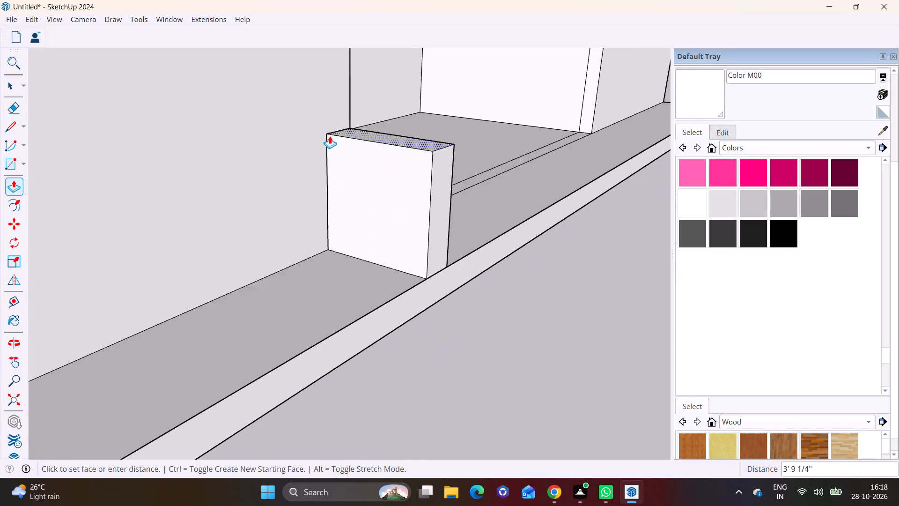
pyautogui.scroll(-4, 330, 136)
pyautogui.moveTo(341, 72); pyautogui.dragTo(320, 318, button='middle')
pyautogui.scroll(-1, 303, 116)
pyautogui.keyDown('shift'); pyautogui.moveTo(303, 155); pyautogui.dragTo(327, 310, button='middle'); pyautogui.keyUp('shift')
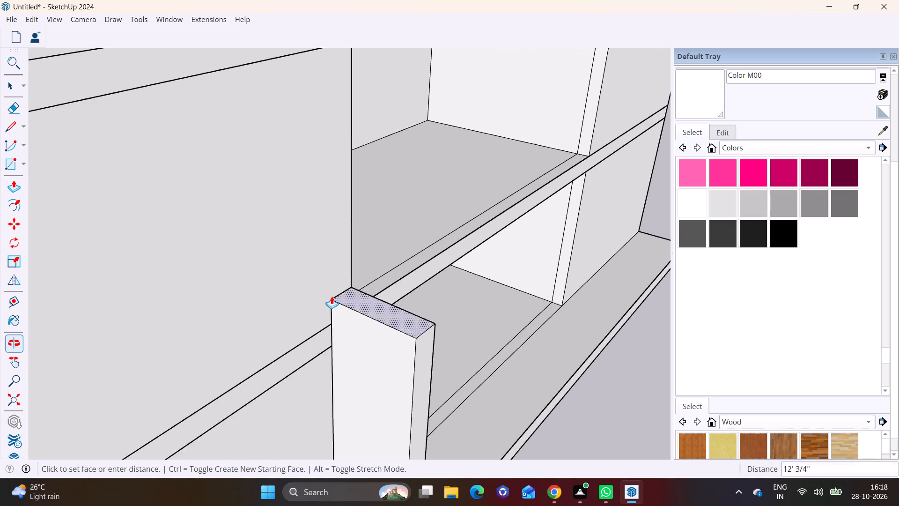
pyautogui.scroll(-7, 301, 102)
pyautogui.keyDown('shift'); pyautogui.moveTo(301, 102); pyautogui.dragTo(284, 463, button='middle'); pyautogui.keyUp('shift')
pyautogui.scroll(-4, 236, 171)
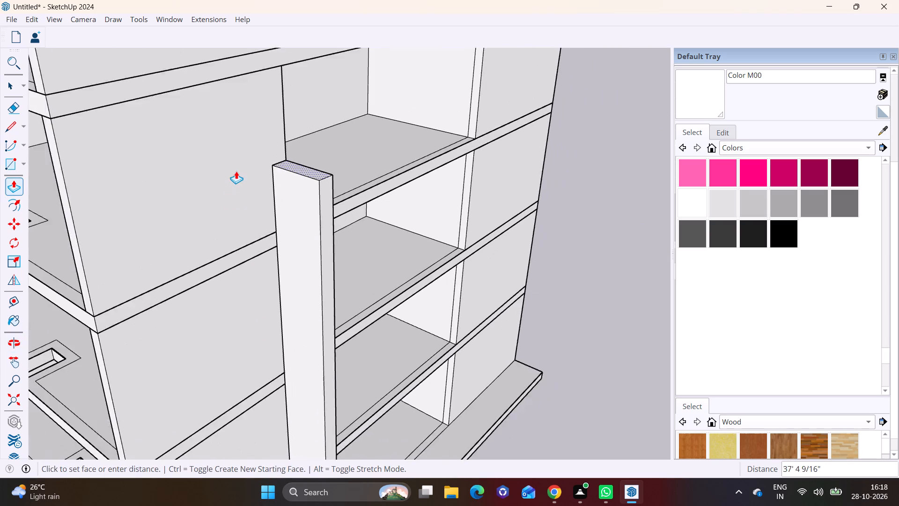
pyautogui.scroll(-4, 236, 171)
pyautogui.keyDown('shift'); pyautogui.moveTo(245, 145); pyautogui.dragTo(247, 500, button='middle'); pyautogui.keyUp('shift')
pyautogui.keyDown('shift'); pyautogui.scroll(-1, 247, 169); pyautogui.keyUp('shift')
pyautogui.click(207, 143)
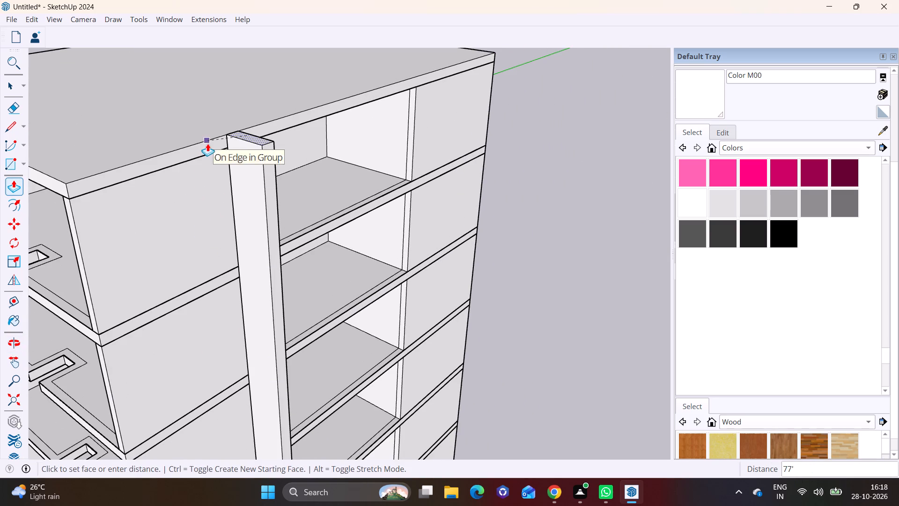
# Draw a rectangle about 10 3/16" by 3' 9 1/4" across the side slab strip, from the side opening's rear corner.
pyautogui.scroll(-6, 219, 152)
pyautogui.keyDown('shift'); pyautogui.moveTo(346, 283); pyautogui.dragTo(292, 111, button='middle'); pyautogui.keyUp('shift')
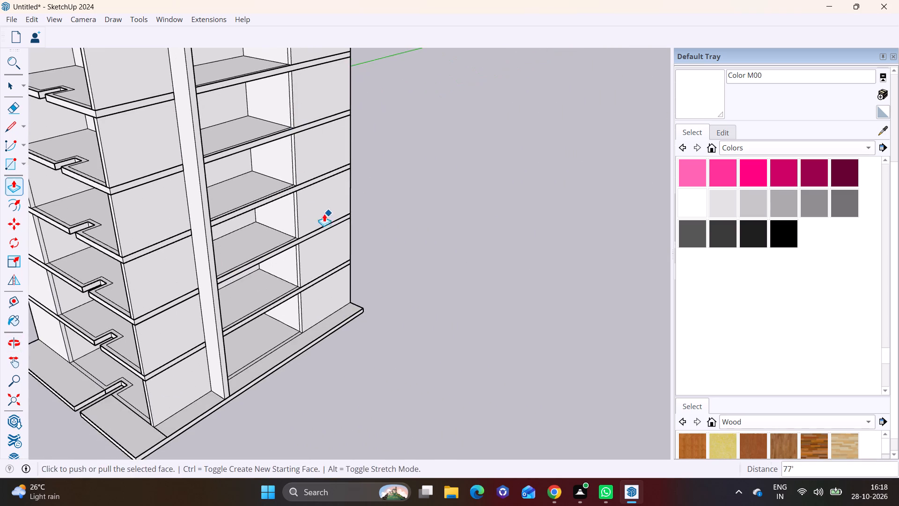
pyautogui.moveTo(319, 213); pyautogui.dragTo(195, 189, button='middle')
pyautogui.scroll(15, 345, 381)
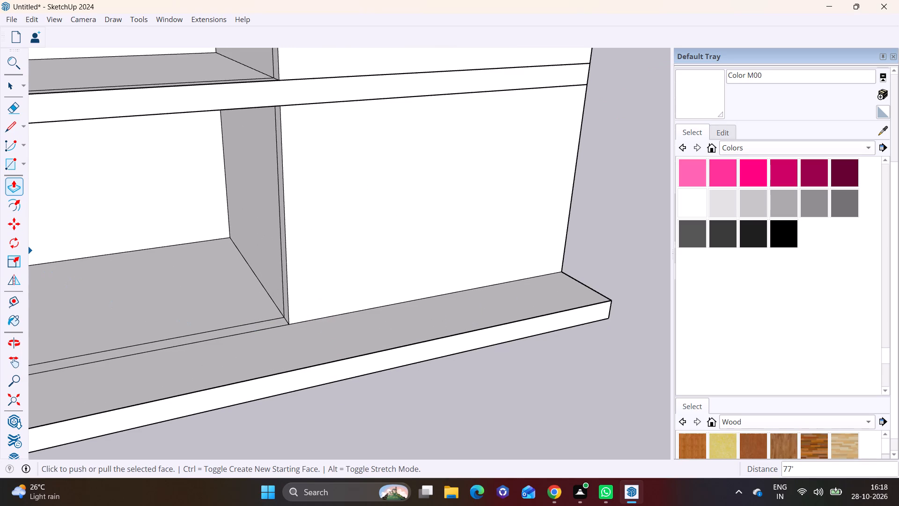
pyautogui.click(22, 165)
pyautogui.click(30, 179)
pyautogui.click(291, 320)
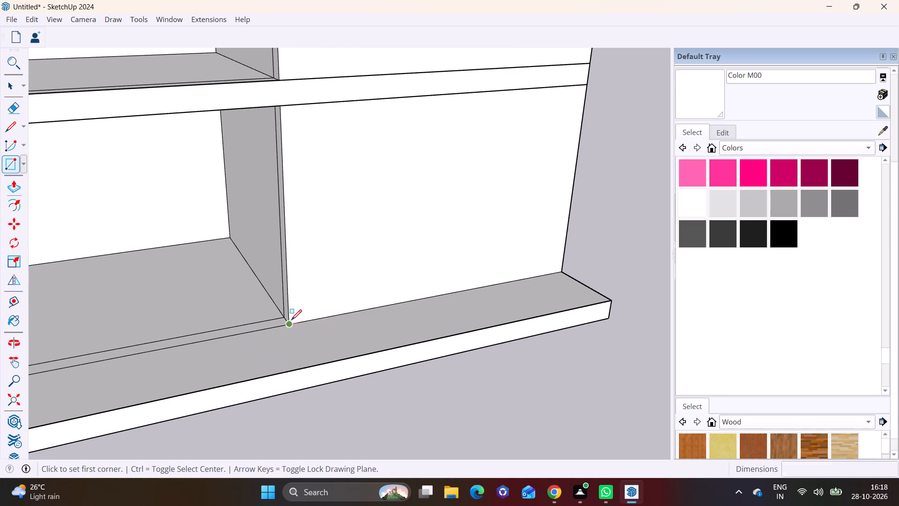
pyautogui.click(336, 364)
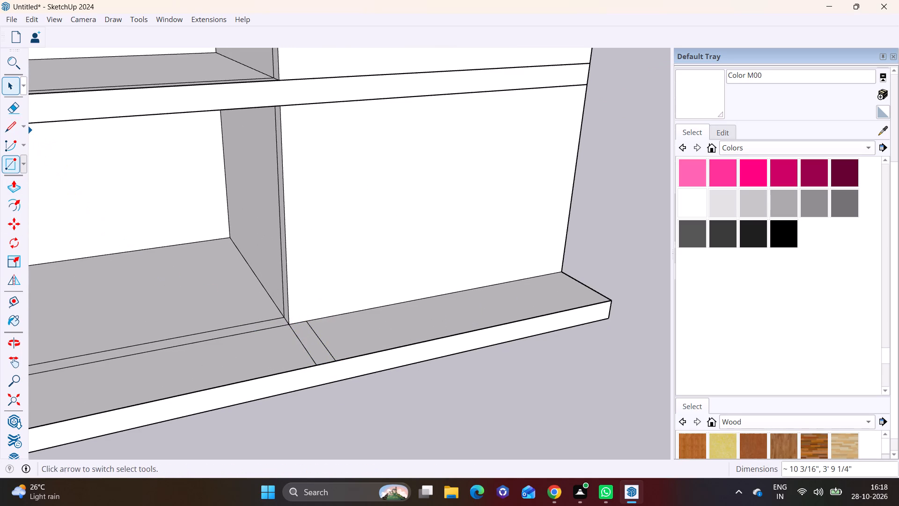
# Push/Pull the second rectangle up 77' to the roof level, forming a matching fin at the opening's rear side.
pyautogui.click(14, 86)
pyautogui.click(318, 348)
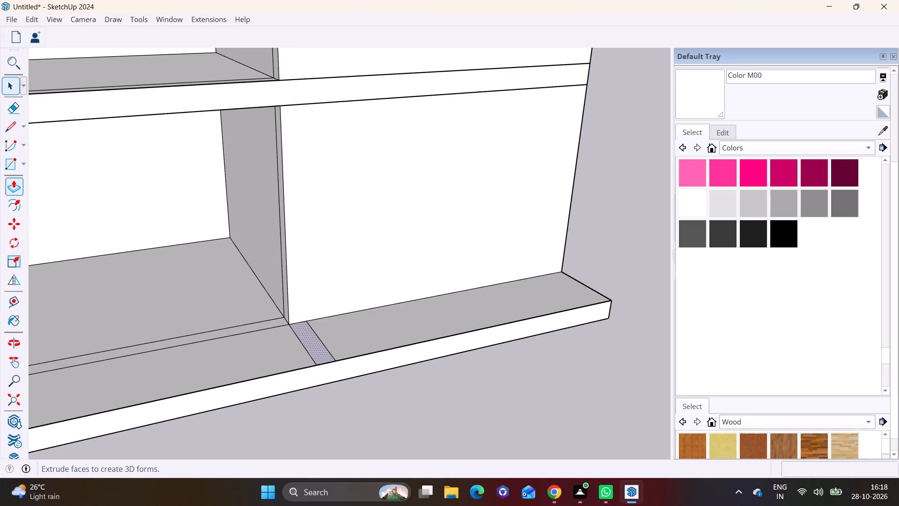
pyautogui.click(10, 182)
pyautogui.click(316, 341)
pyautogui.scroll(-3, 314, 22)
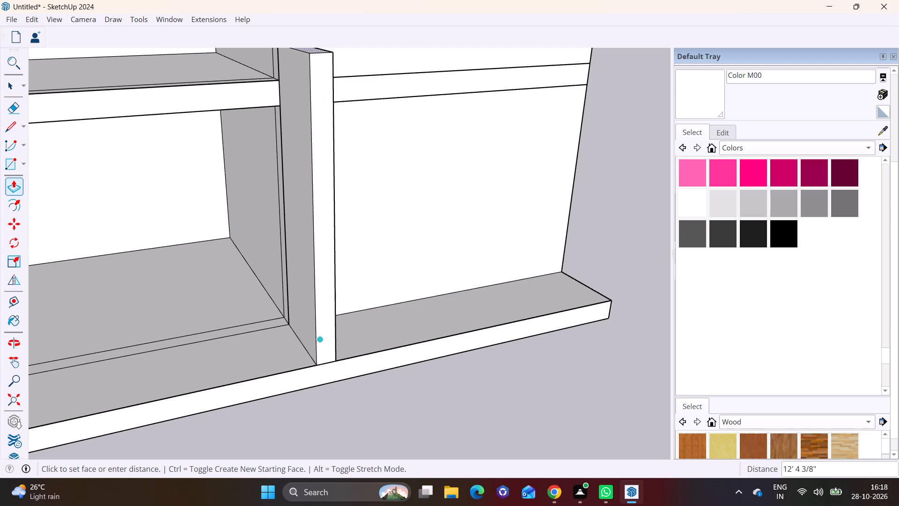
pyautogui.scroll(-4, 323, 81)
pyautogui.moveTo(335, 71); pyautogui.dragTo(362, 465, button='middle')
pyautogui.scroll(-5, 337, 176)
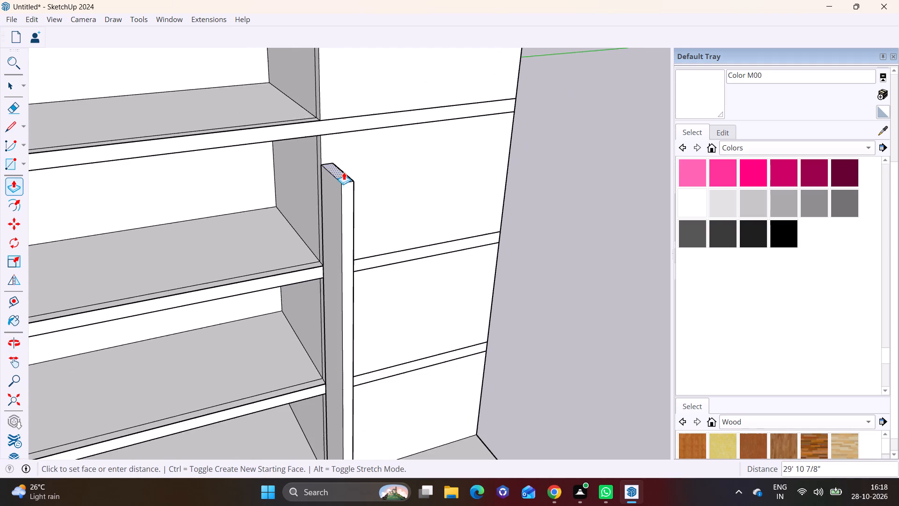
pyautogui.keyDown('shift'); pyautogui.moveTo(346, 151); pyautogui.dragTo(399, 483, button='middle'); pyautogui.keyUp('shift')
pyautogui.keyDown('shift'); pyautogui.moveTo(373, 131); pyautogui.dragTo(350, 429, button='middle'); pyautogui.keyUp('shift')
pyautogui.keyDown('shift'); pyautogui.moveTo(373, 191); pyautogui.dragTo(359, 299, button='middle'); pyautogui.keyUp('shift')
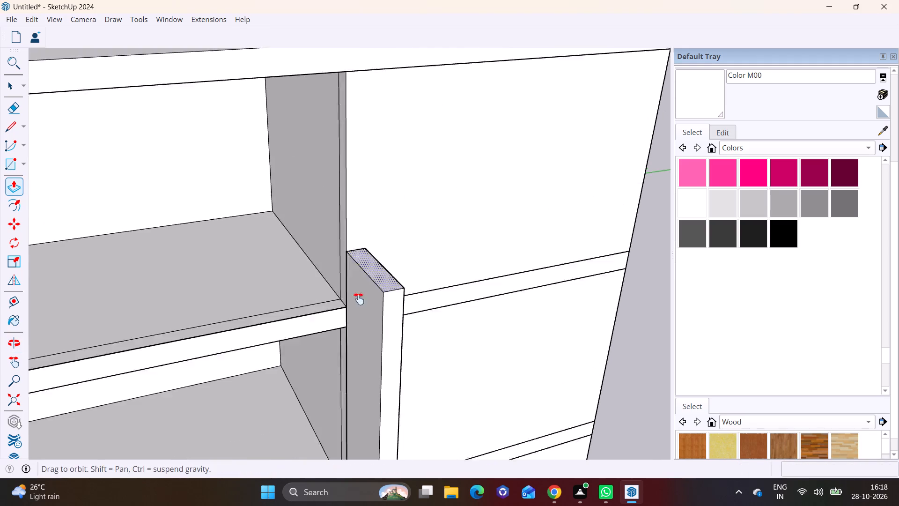
pyautogui.keyDown('shift'); pyautogui.moveTo(359, 299); pyautogui.dragTo(331, 452, button='middle'); pyautogui.keyUp('shift')
pyautogui.click(379, 221)
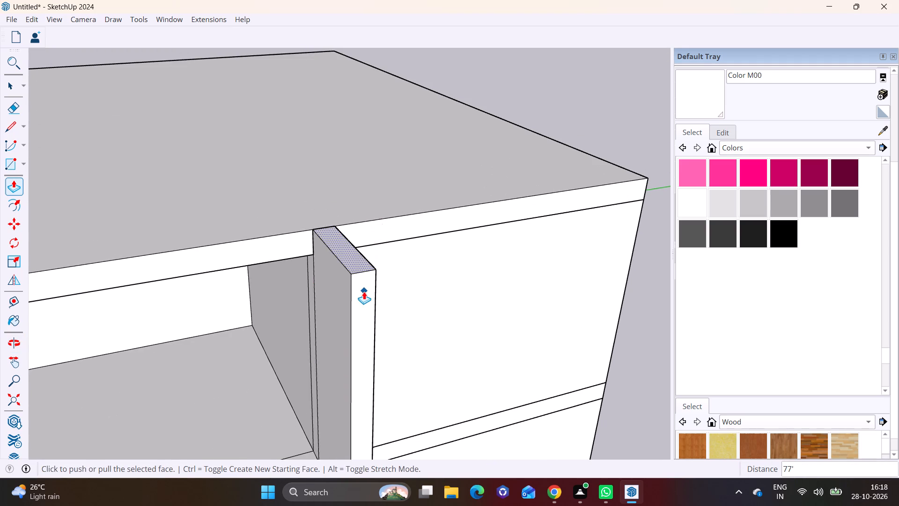
# Examine the two full-height fins flanking the side opening against the whole building.
pyautogui.scroll(-9, 364, 291)
pyautogui.keyDown('shift'); pyautogui.moveTo(377, 321); pyautogui.dragTo(409, 171, button='middle'); pyautogui.keyUp('shift')
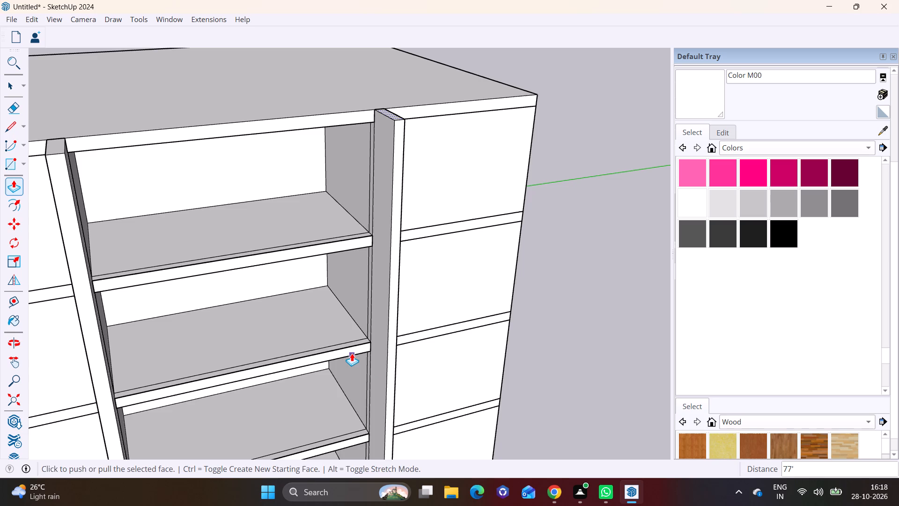
pyautogui.moveTo(352, 353); pyautogui.dragTo(340, 218, button='middle')
pyautogui.scroll(-5, 327, 327)
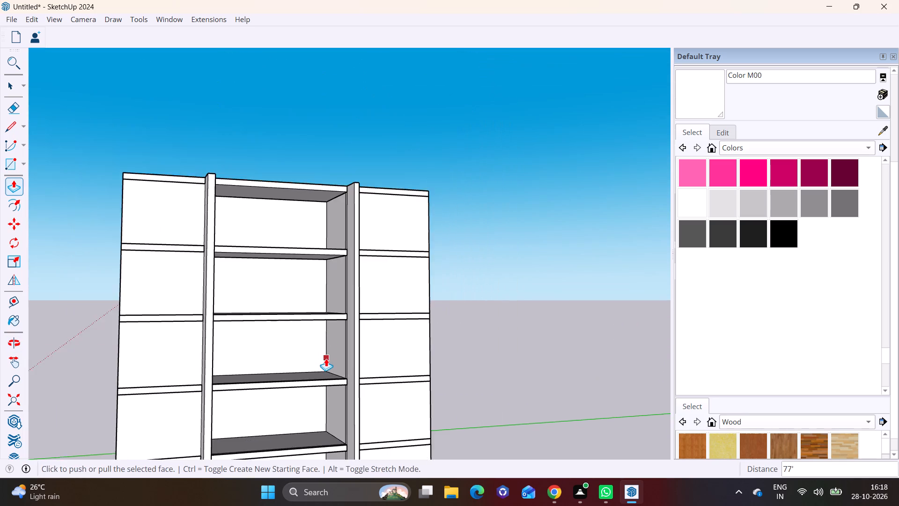
pyautogui.scroll(-3, 326, 358)
pyautogui.keyDown('shift'); pyautogui.moveTo(359, 398); pyautogui.dragTo(439, 287, button='middle'); pyautogui.keyUp('shift')
pyautogui.moveTo(399, 362); pyautogui.dragTo(454, 365, button='middle')
pyautogui.click(583, 493)
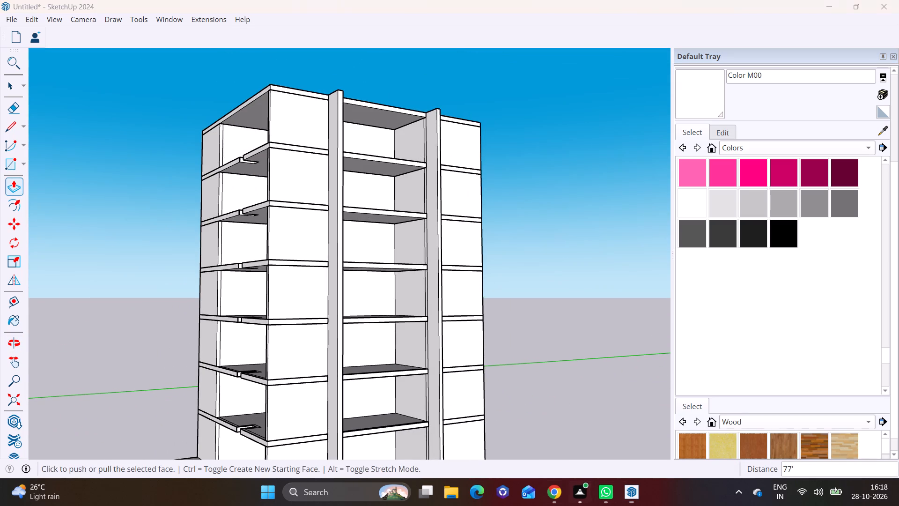
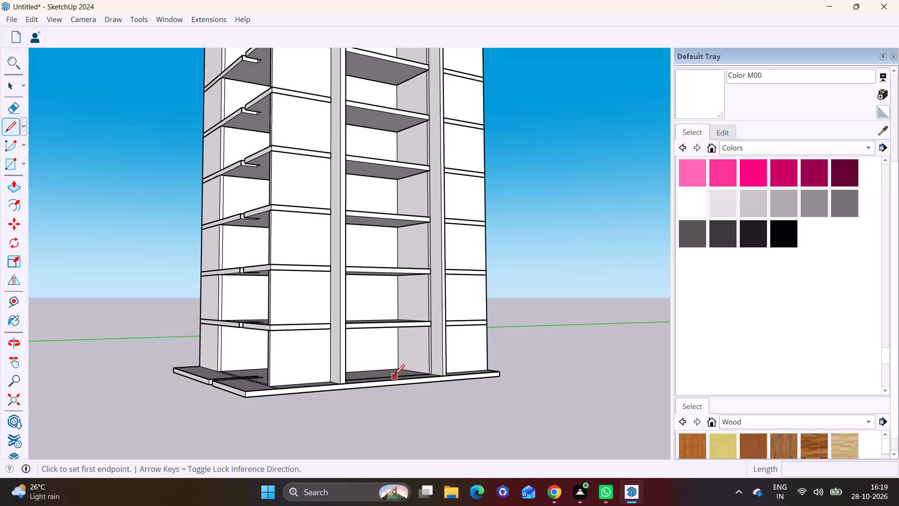
# Push/Pull the side edge face of the first slab above ground outward 3' 3 3/16" along the fin wall.
pyautogui.scroll(2, 394, 375)
pyautogui.moveTo(379, 313); pyautogui.dragTo(377, 393, button='middle')
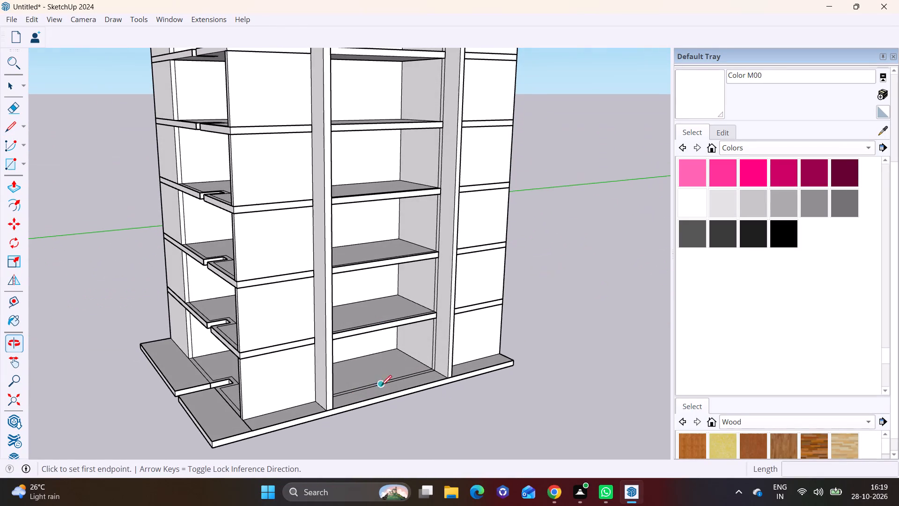
pyautogui.scroll(4, 303, 347)
pyautogui.moveTo(309, 344); pyautogui.dragTo(382, 360, button='middle')
pyautogui.scroll(3, 357, 371)
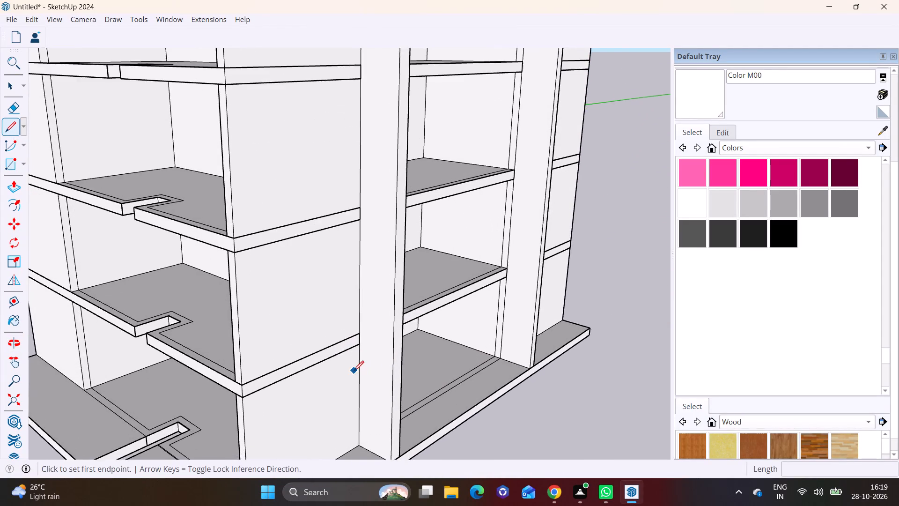
pyautogui.scroll(1, 354, 371)
pyautogui.press('space')
pyautogui.tripleClick(322, 352)
pyautogui.click(313, 350)
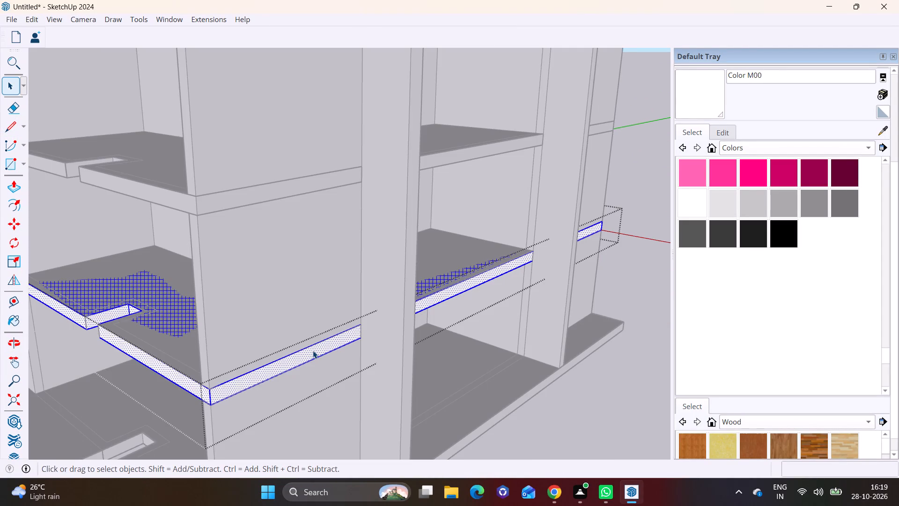
pyautogui.click(309, 355)
pyautogui.click(12, 186)
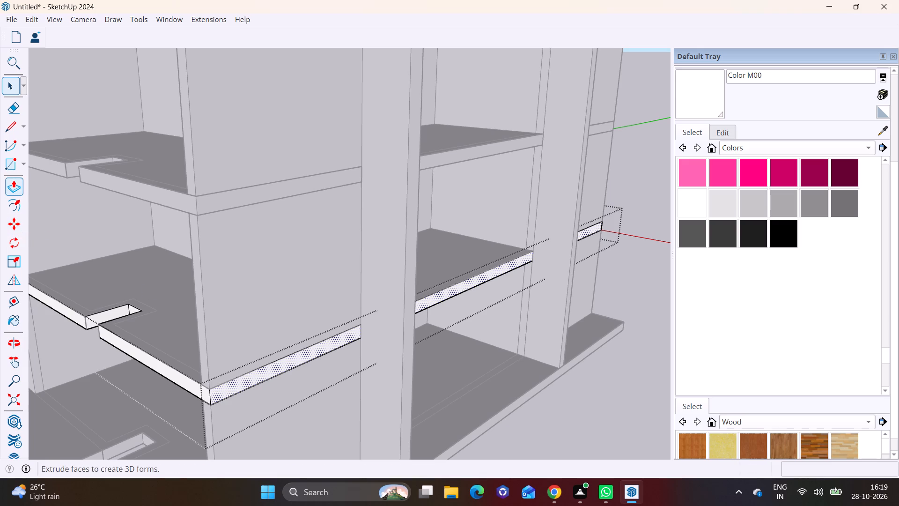
pyautogui.click(310, 352)
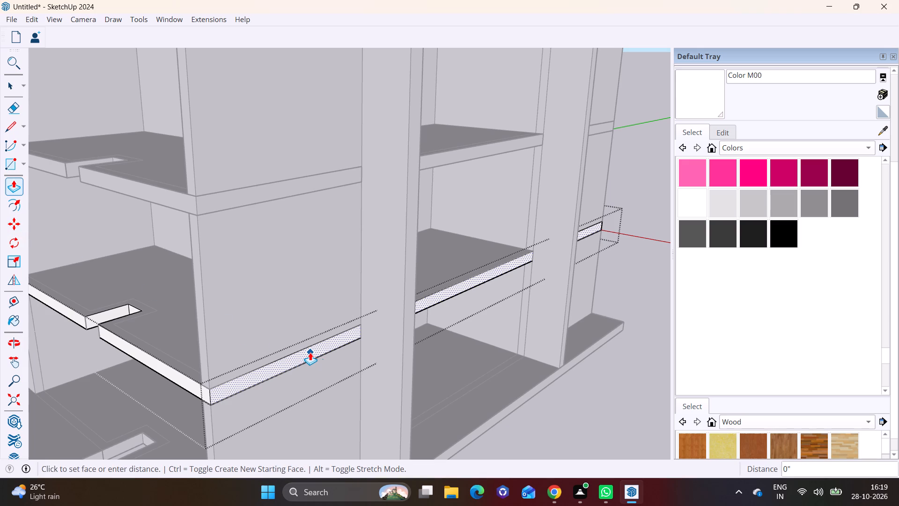
pyautogui.click(354, 353)
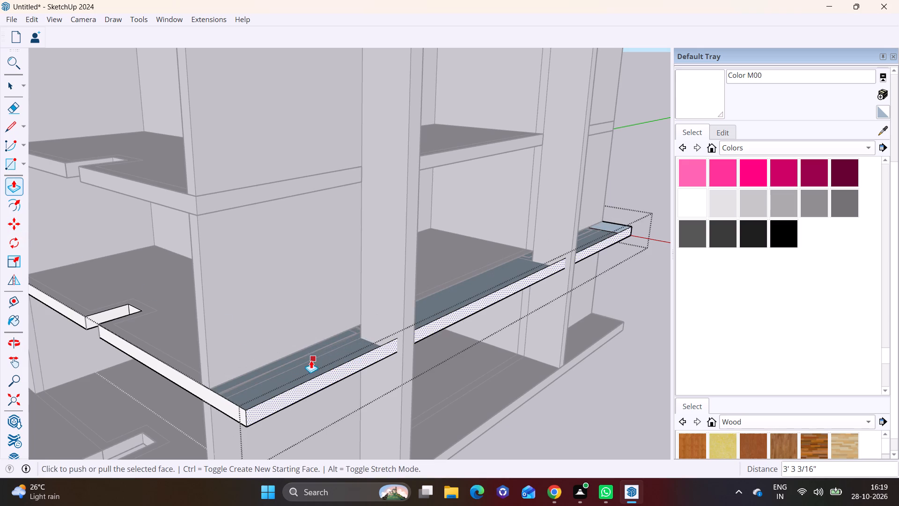
pyautogui.press('space')
pyautogui.click(583, 443)
# Draw a rectangle about 3' 3 3/16" by 12' 6 1/8" covering the extended slab's open top between front corner and fin.
pyautogui.scroll(1, 495, 385)
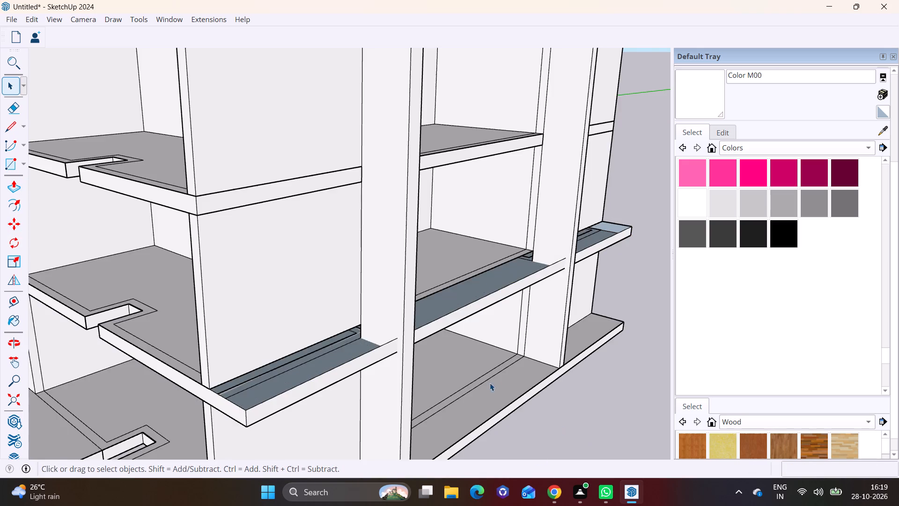
pyautogui.moveTo(475, 382); pyautogui.dragTo(532, 411, button='middle')
pyautogui.scroll(1, 441, 272)
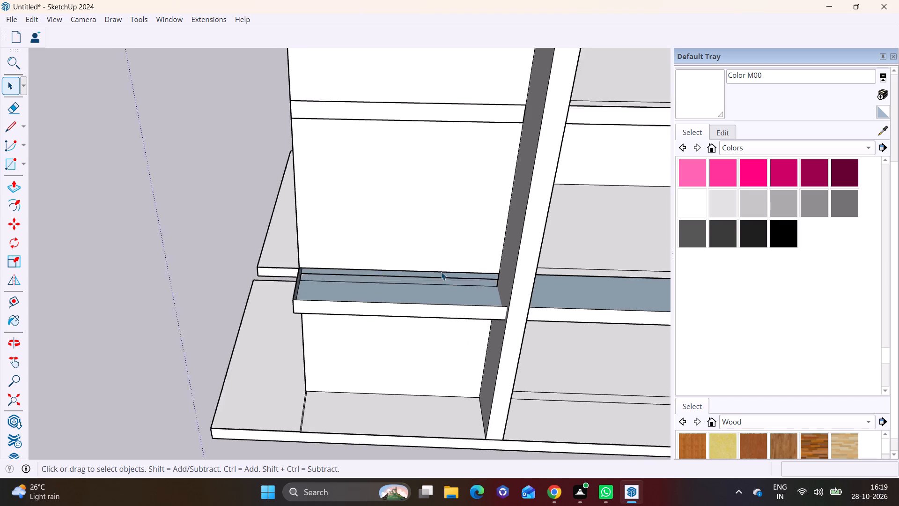
pyautogui.scroll(3, 441, 272)
pyautogui.moveTo(426, 302); pyautogui.dragTo(571, 233, button='middle')
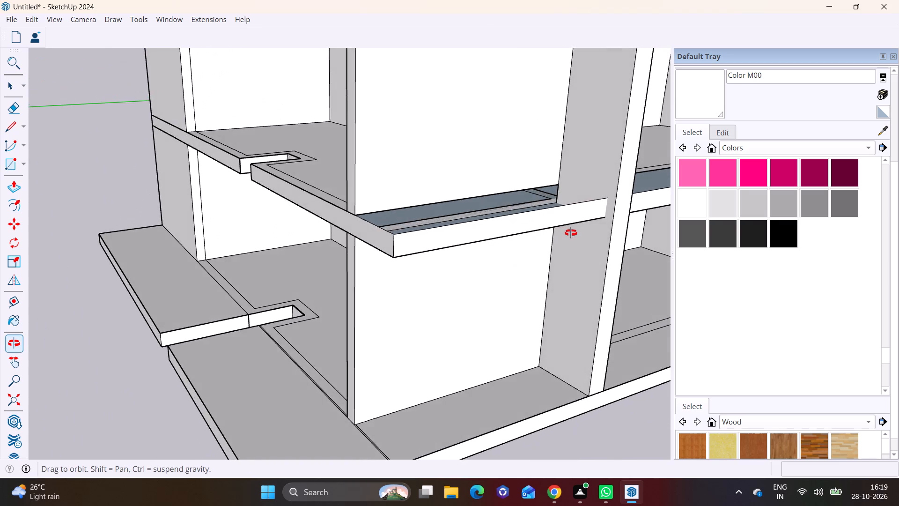
pyautogui.moveTo(571, 233); pyautogui.dragTo(437, 304, button='middle')
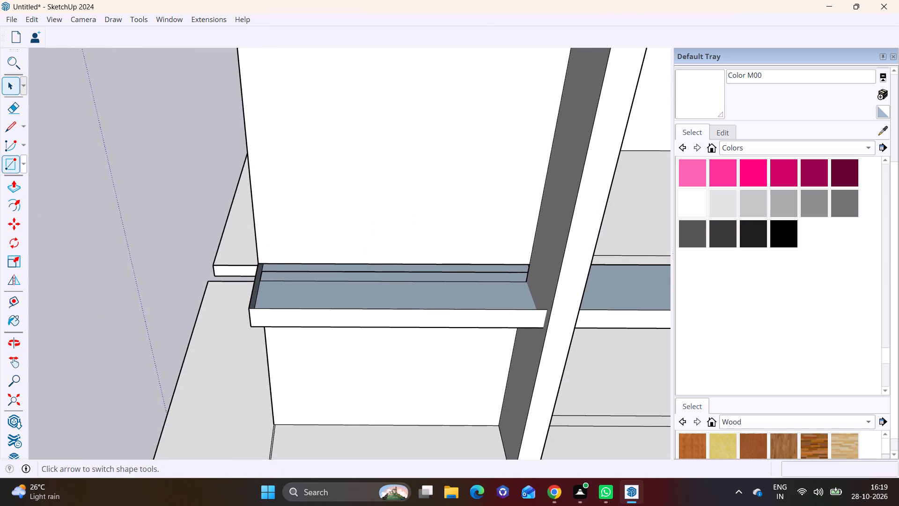
pyautogui.click(21, 166)
pyautogui.click(44, 181)
pyautogui.click(257, 261)
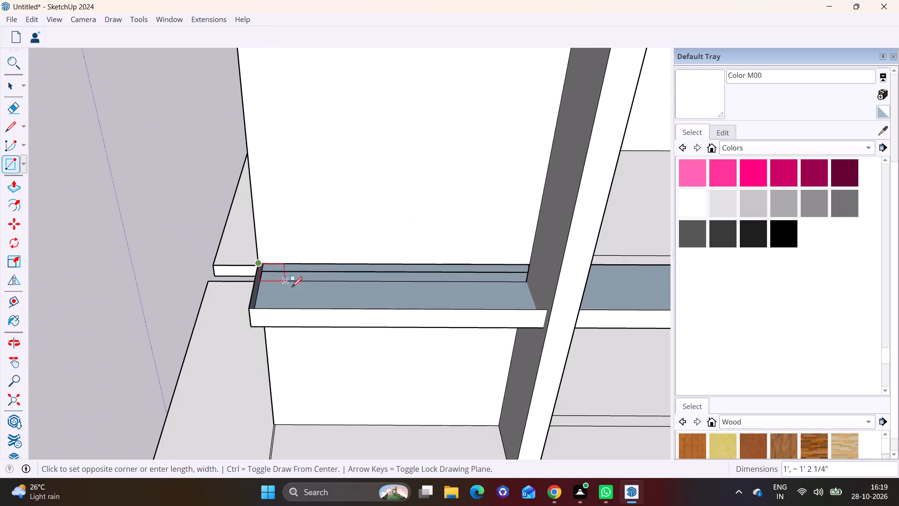
pyautogui.click(544, 311)
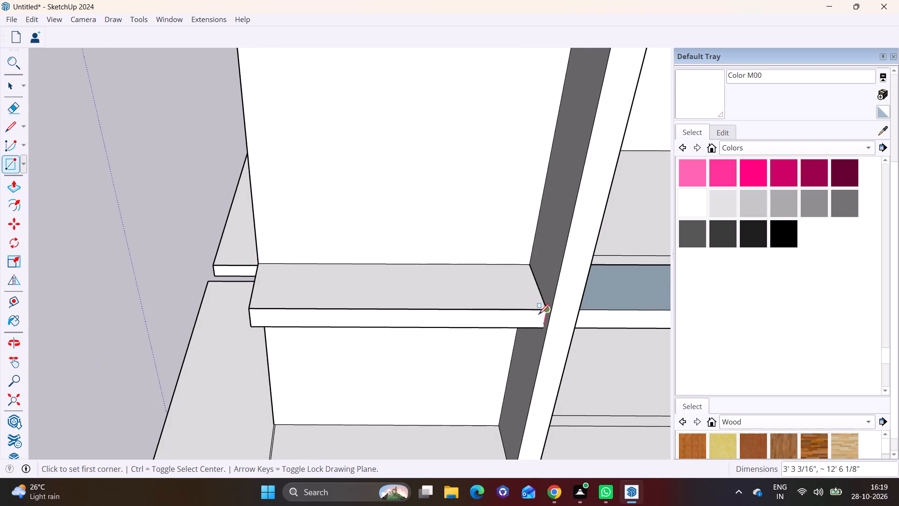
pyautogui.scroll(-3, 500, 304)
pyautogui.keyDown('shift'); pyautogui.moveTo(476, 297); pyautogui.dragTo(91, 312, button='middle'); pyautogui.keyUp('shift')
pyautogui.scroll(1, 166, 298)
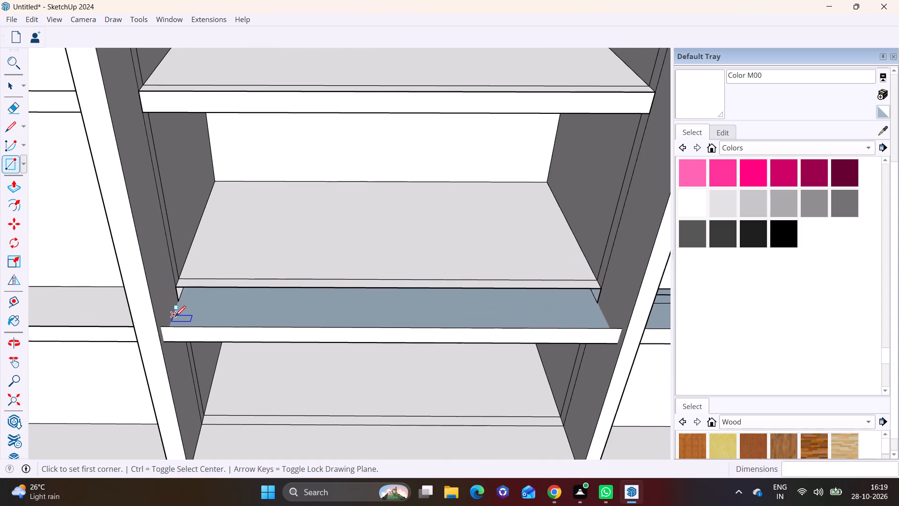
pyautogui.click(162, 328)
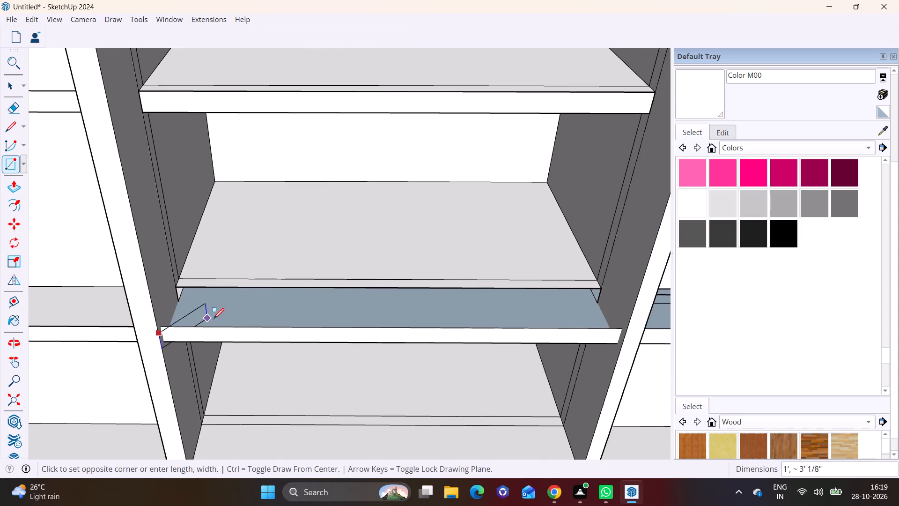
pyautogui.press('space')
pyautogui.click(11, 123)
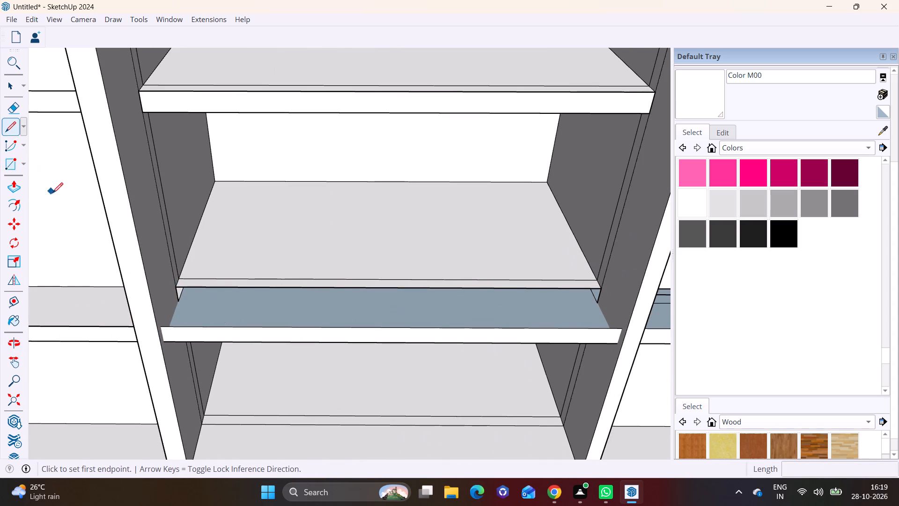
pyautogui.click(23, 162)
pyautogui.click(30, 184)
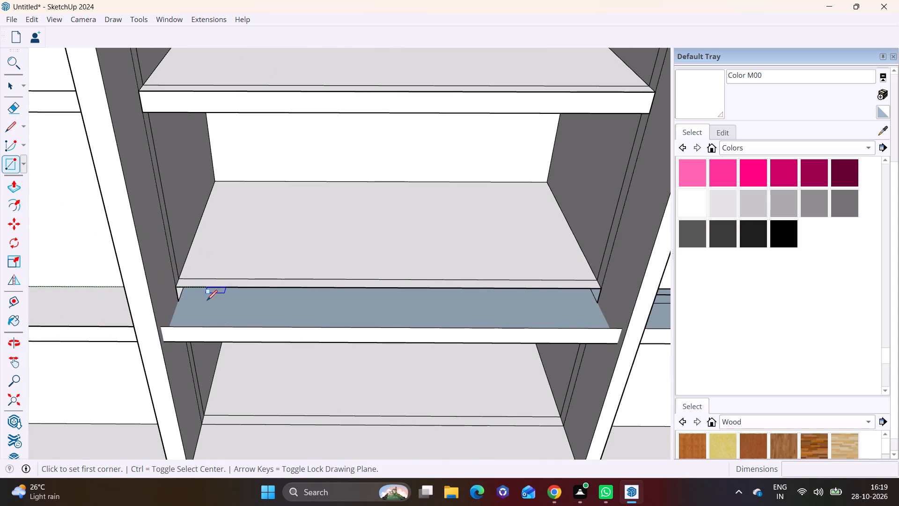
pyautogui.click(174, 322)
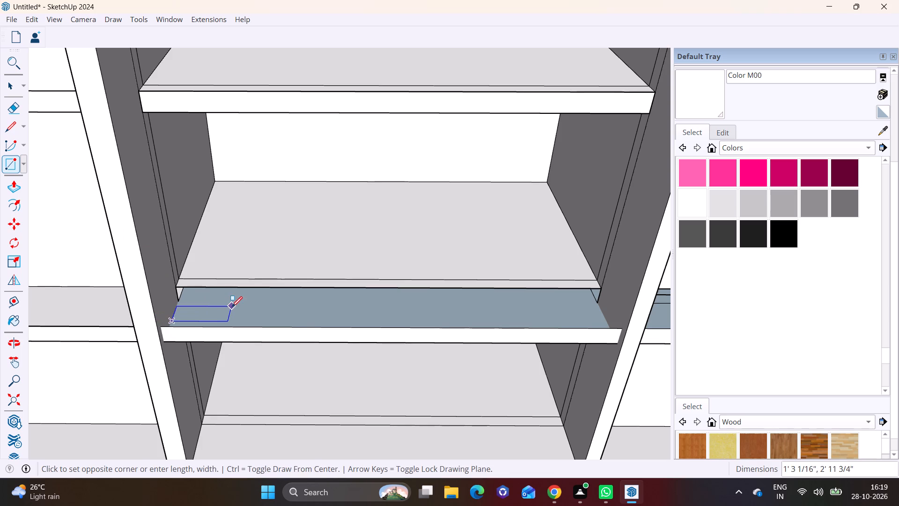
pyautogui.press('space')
# Draw a rectangle about 3' 3 3/16" by 22' 9 13/16" covering the extended slab's open top between the two fins.
pyautogui.click(22, 163)
pyautogui.click(39, 183)
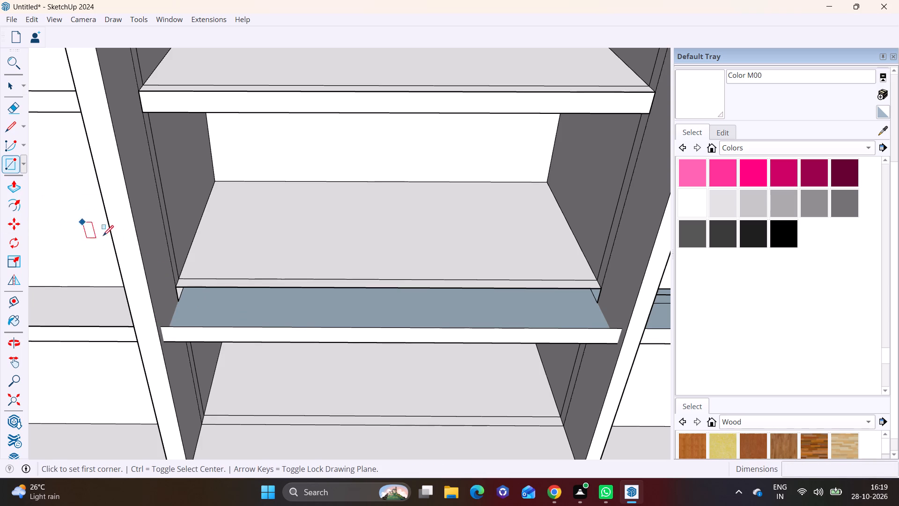
pyautogui.scroll(5, 186, 301)
pyautogui.click(170, 276)
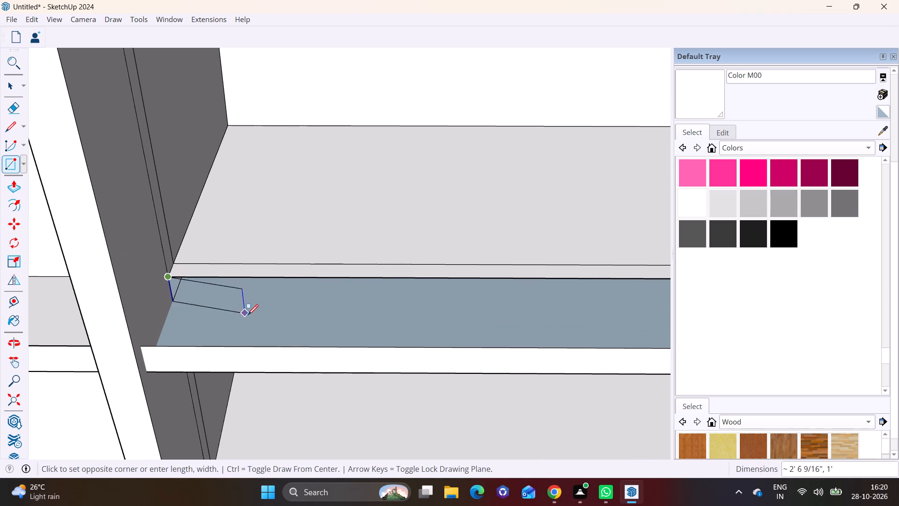
pyautogui.scroll(-5, 254, 320)
pyautogui.keyDown('shift'); pyautogui.moveTo(525, 323); pyautogui.dragTo(374, 328, button='middle'); pyautogui.keyUp('shift')
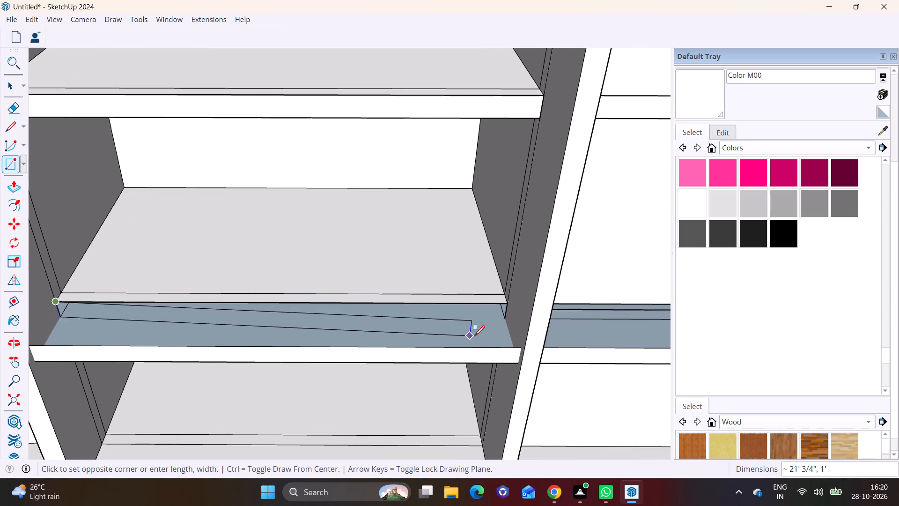
pyautogui.click(516, 350)
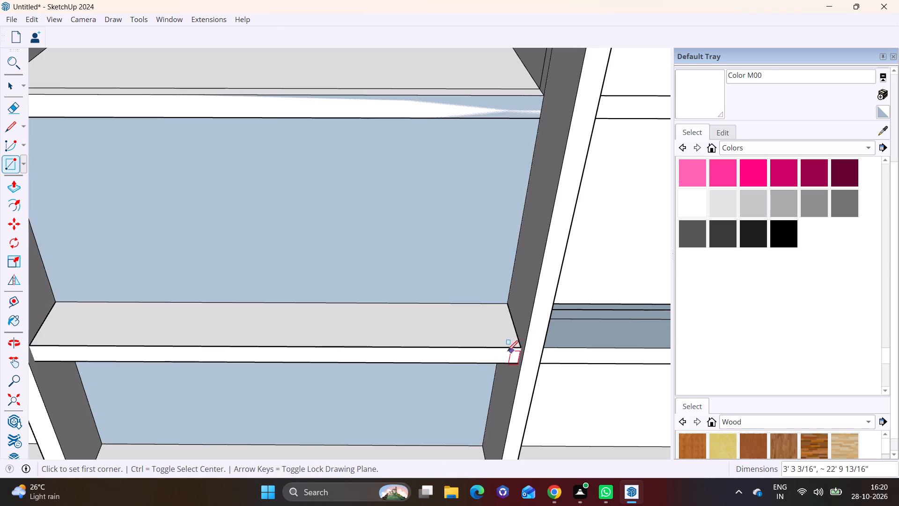
# Delete the two vertical faces filling the side opening above and below the extended slab.
pyautogui.scroll(-9, 375, 344)
pyautogui.press('space')
pyautogui.click(357, 301)
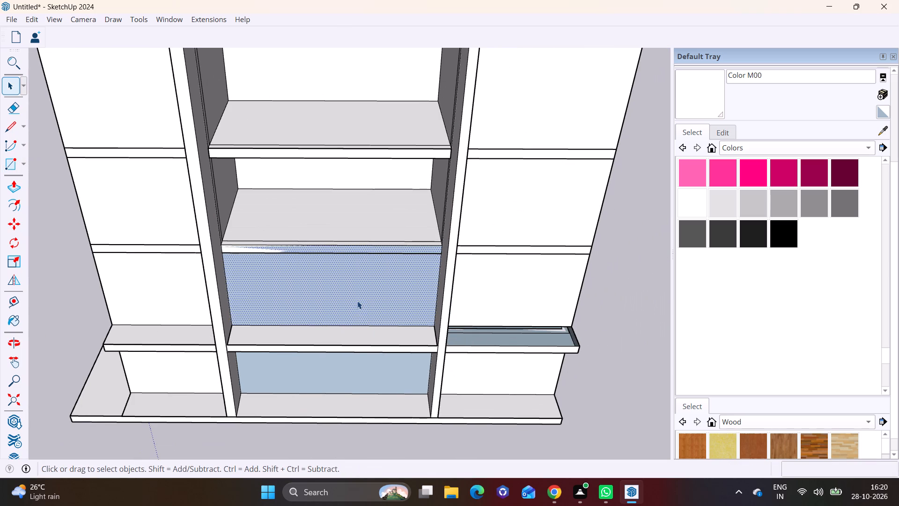
pyautogui.press('Delete')
pyautogui.click(354, 372)
pyautogui.press('Delete')
# Draw a rectangle about 14' 8 5/8" by 3' 9 1/4" covering the extended slab's open top from rear wall corner to fin.
pyautogui.scroll(-3, 354, 372)
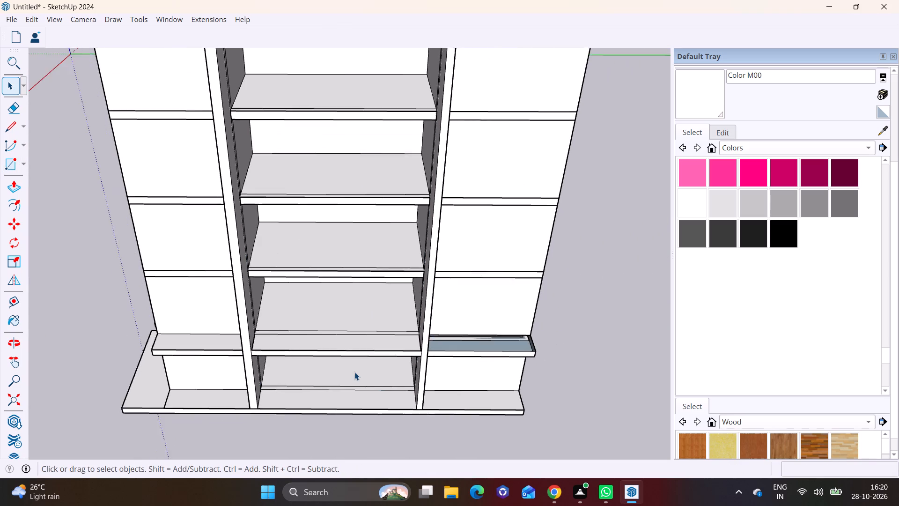
pyautogui.moveTo(357, 318); pyautogui.dragTo(354, 243, button='middle')
pyautogui.moveTo(371, 336); pyautogui.dragTo(206, 323, button='middle')
pyautogui.scroll(8, 264, 326)
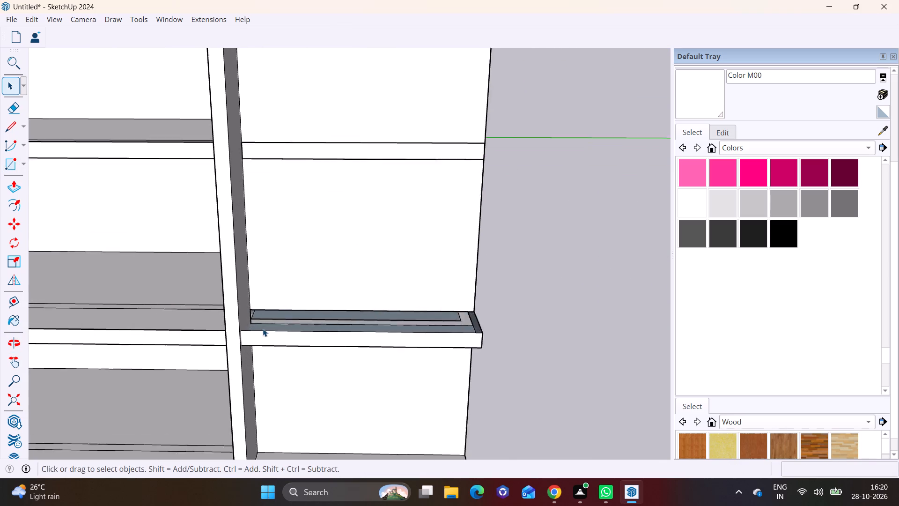
pyautogui.scroll(2, 263, 328)
pyautogui.moveTo(263, 328); pyautogui.dragTo(266, 394, button='middle')
pyautogui.click(20, 165)
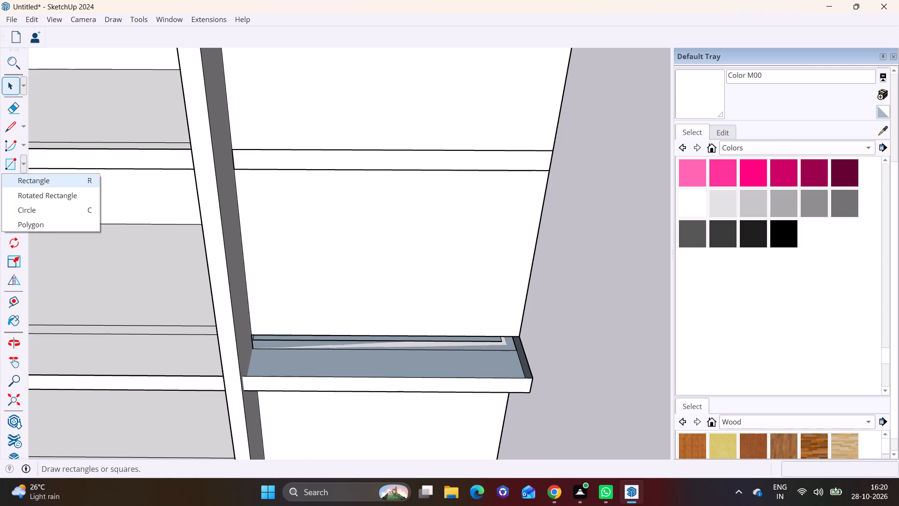
pyautogui.click(33, 185)
pyautogui.click(520, 336)
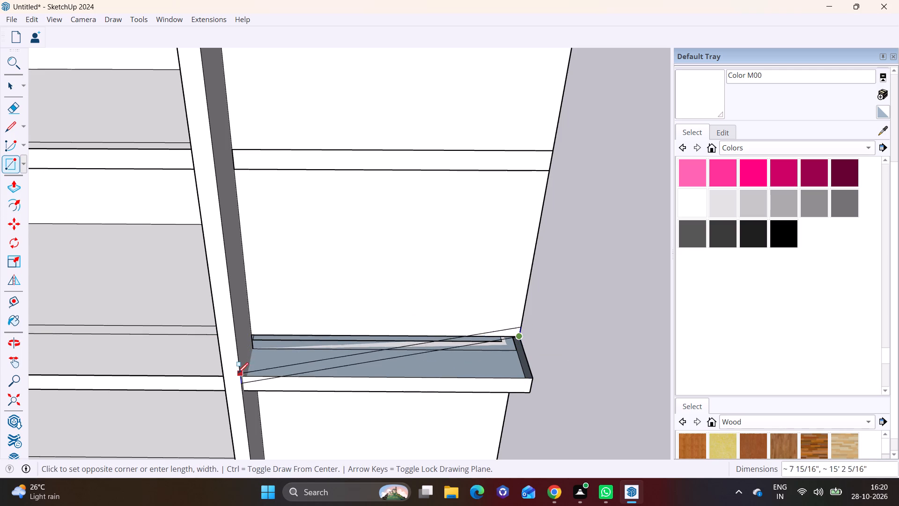
pyautogui.scroll(2, 248, 379)
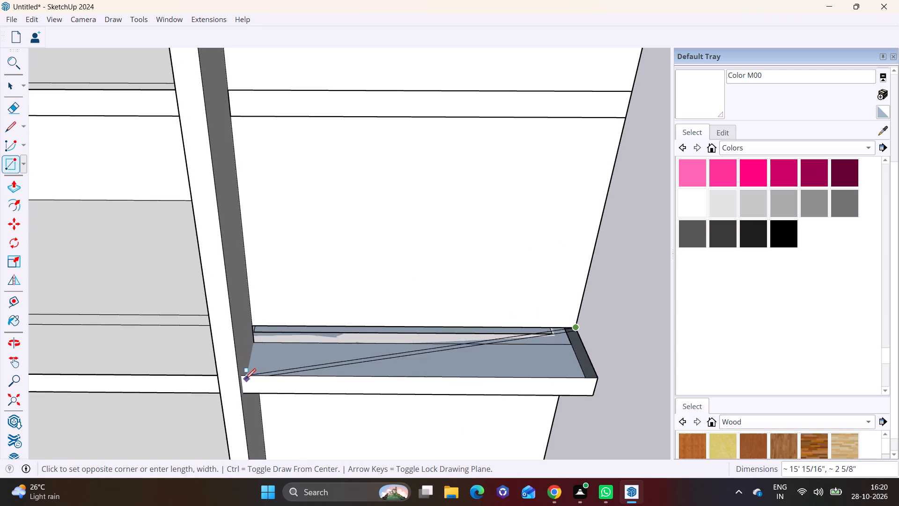
pyautogui.click(243, 378)
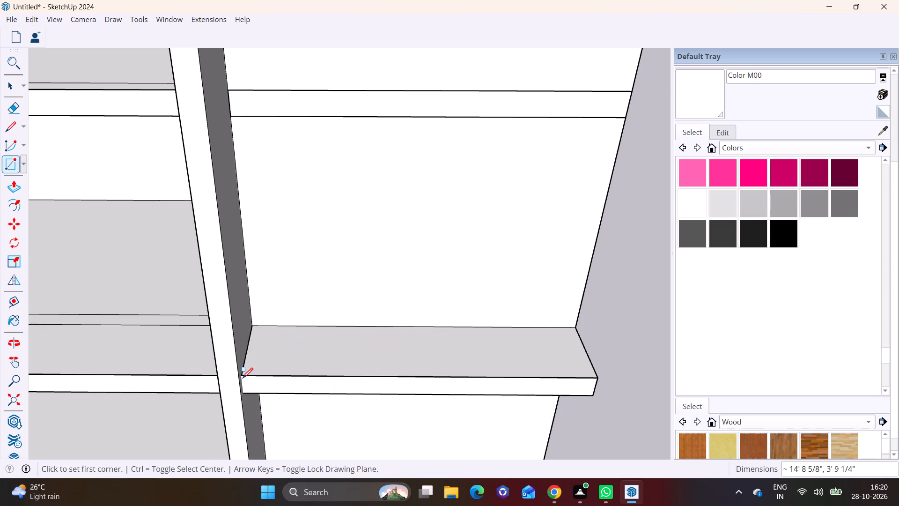
pyautogui.press('space')
pyautogui.click(625, 325)
# Push/Pull the side edge face of the second slab above ground outward 3' 3 3/16", matching the extended slab below.
pyautogui.scroll(-10, 437, 354)
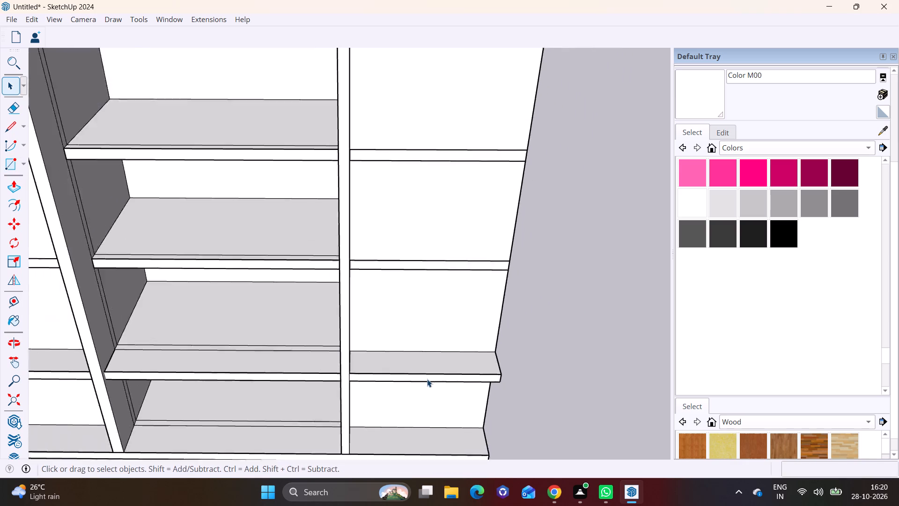
pyautogui.scroll(-1, 427, 379)
pyautogui.moveTo(416, 381); pyautogui.dragTo(516, 317, button='middle')
pyautogui.keyDown('shift'); pyautogui.moveTo(408, 299); pyautogui.dragTo(545, 253, button='middle'); pyautogui.keyUp('shift')
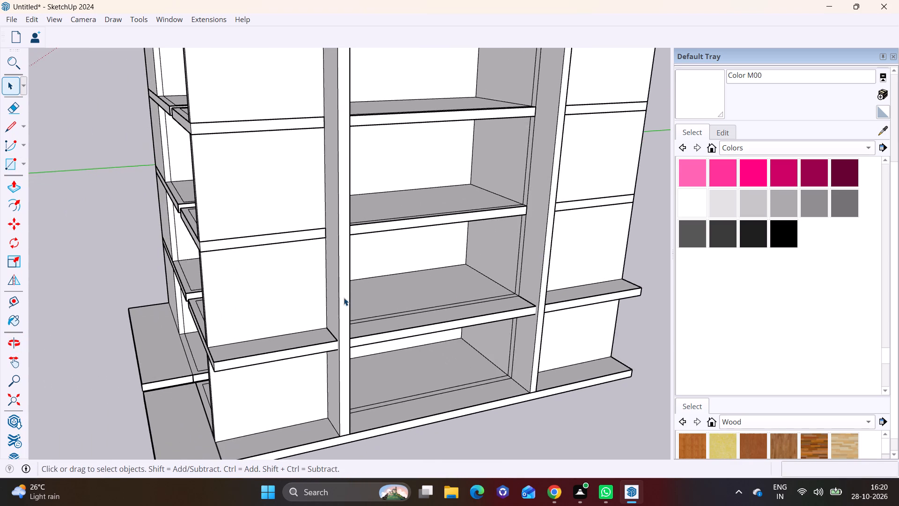
pyautogui.scroll(2, 313, 288)
pyautogui.scroll(-2, 311, 288)
pyautogui.press('space')
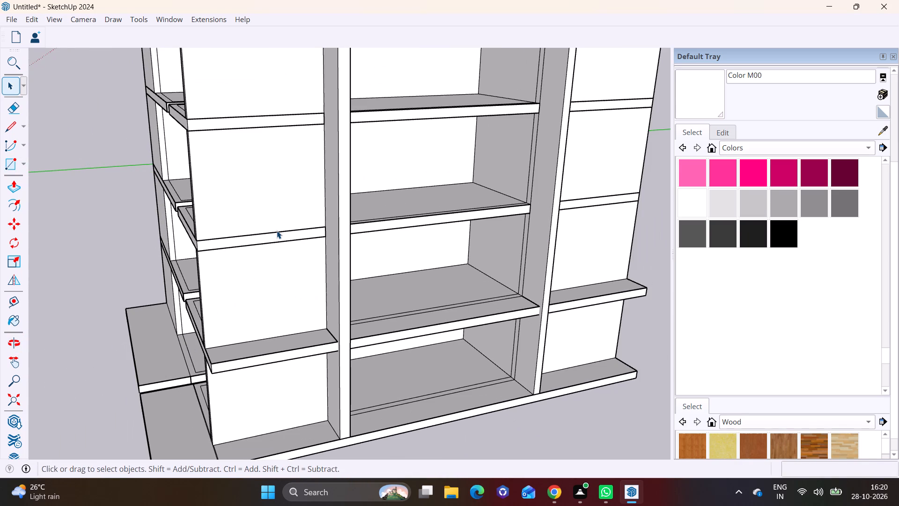
pyautogui.click(277, 236)
pyautogui.tripleClick(277, 236)
pyautogui.click(277, 236)
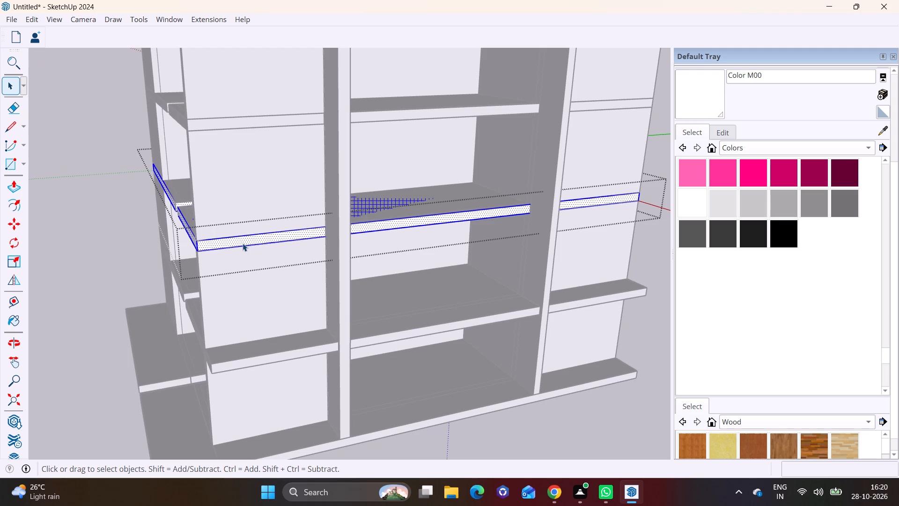
pyautogui.click(243, 243)
pyautogui.click(15, 186)
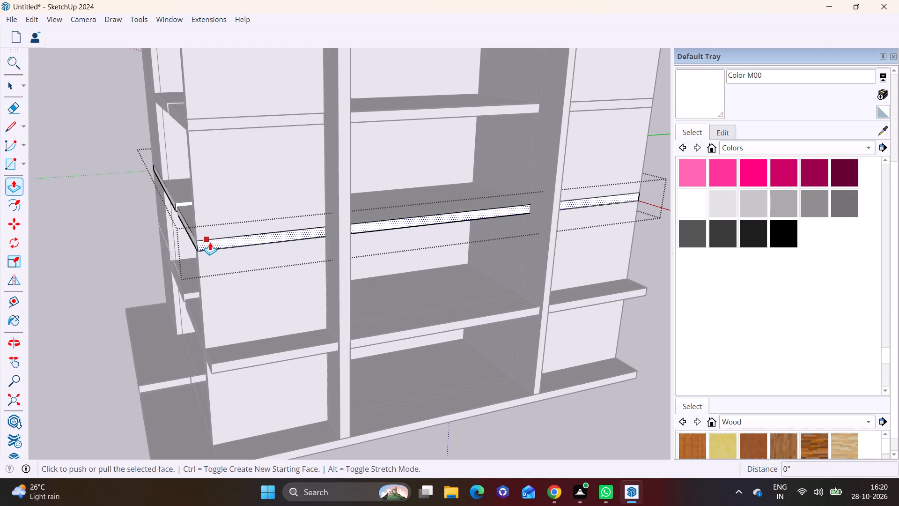
pyautogui.click(211, 242)
pyautogui.click(233, 365)
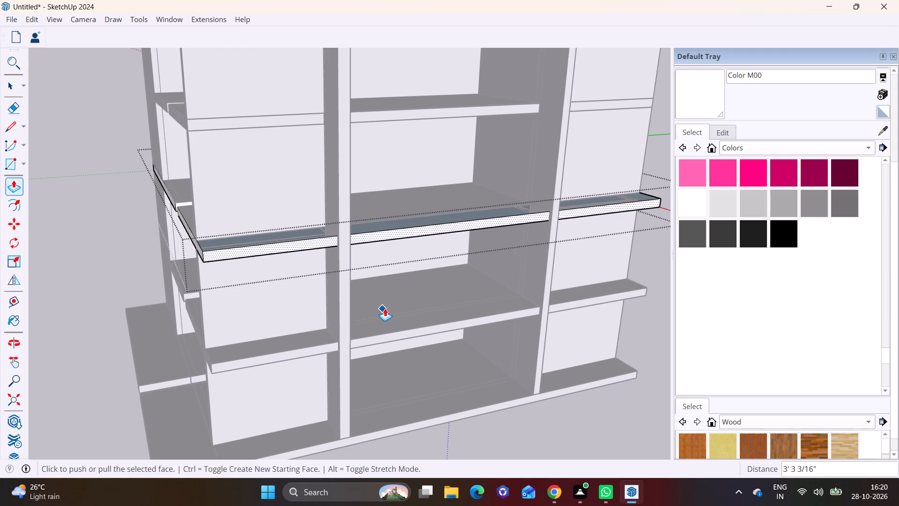
pyautogui.moveTo(385, 308); pyautogui.dragTo(415, 326, button='middle')
pyautogui.press('space')
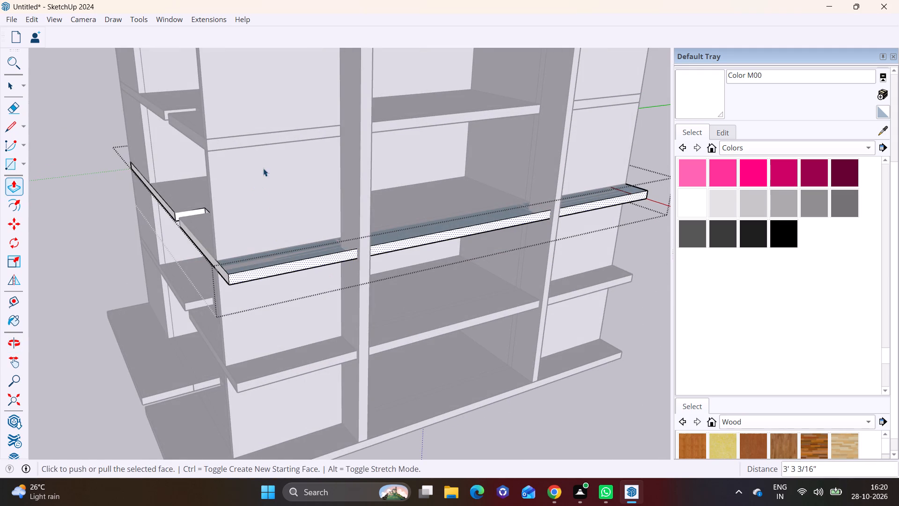
# Push/Pull the side edge face of the third slab above ground outward 3' 3 3/16", matching the extended slab below.
pyautogui.tripleClick(267, 140)
pyautogui.click(267, 140)
pyautogui.click(255, 143)
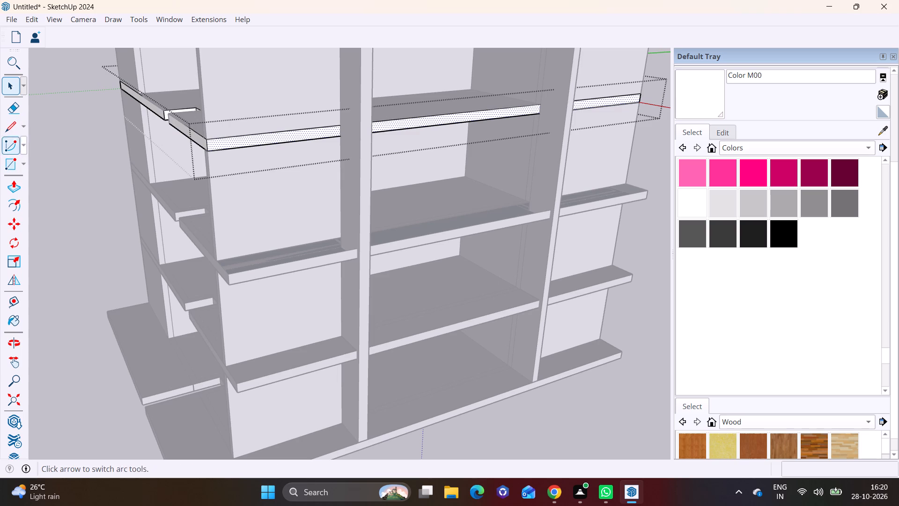
pyautogui.click(12, 184)
pyautogui.click(223, 146)
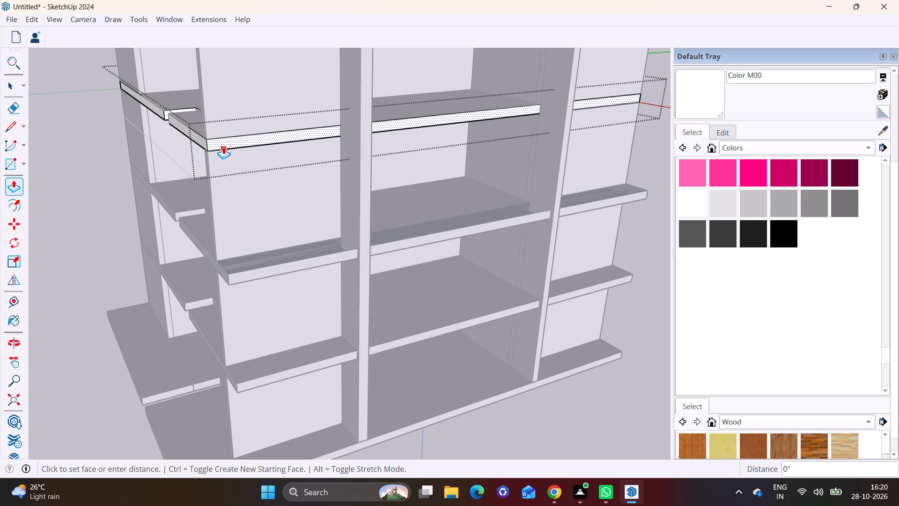
pyautogui.click(234, 275)
# Push/Pull the side edge face of the fourth slab above ground outward 3' 3 3/16", matching the extended slab below.
pyautogui.moveTo(309, 130); pyautogui.dragTo(225, 343, button='middle')
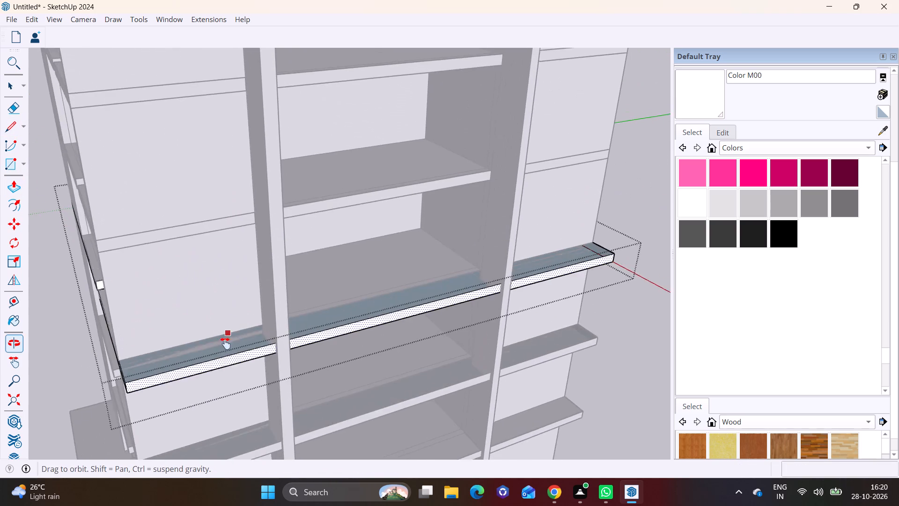
pyautogui.moveTo(225, 343); pyautogui.dragTo(225, 347, button='middle')
pyautogui.scroll(-2, 236, 315)
pyautogui.moveTo(257, 290); pyautogui.dragTo(289, 256, button='middle')
pyautogui.click(10, 92)
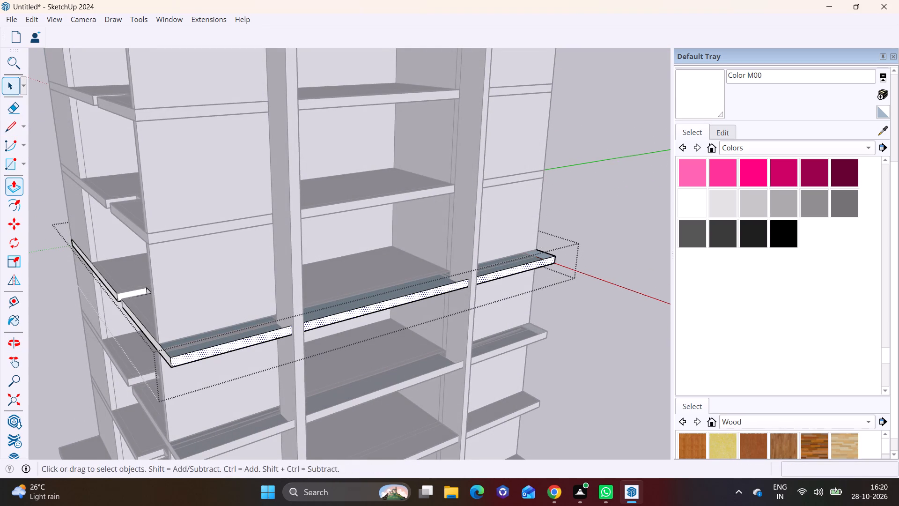
pyautogui.click(197, 227)
pyautogui.tripleClick(198, 234)
pyautogui.click(197, 232)
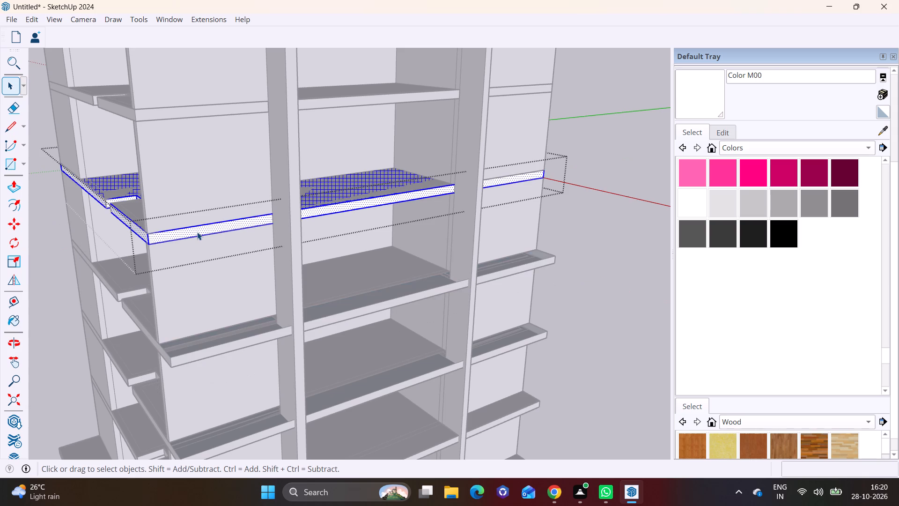
pyautogui.click(194, 230)
pyautogui.click(22, 183)
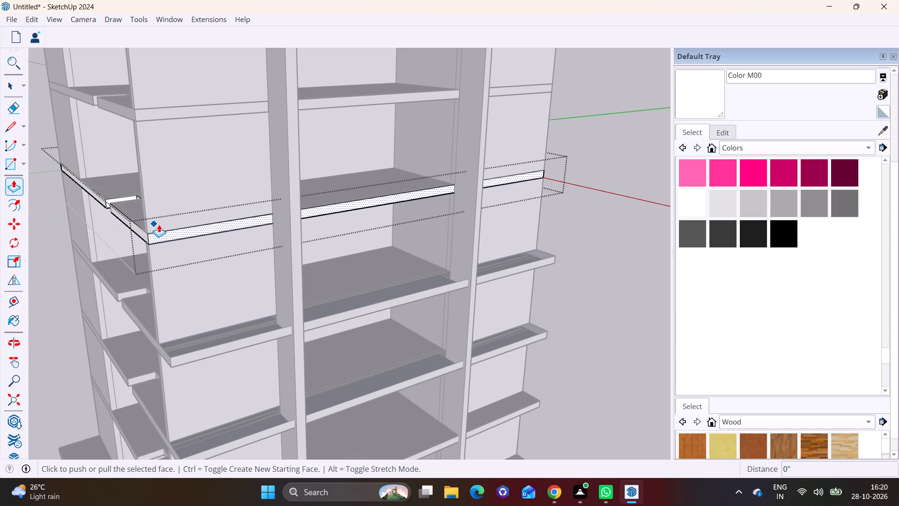
pyautogui.click(177, 230)
pyautogui.click(175, 352)
pyautogui.scroll(-2, 192, 315)
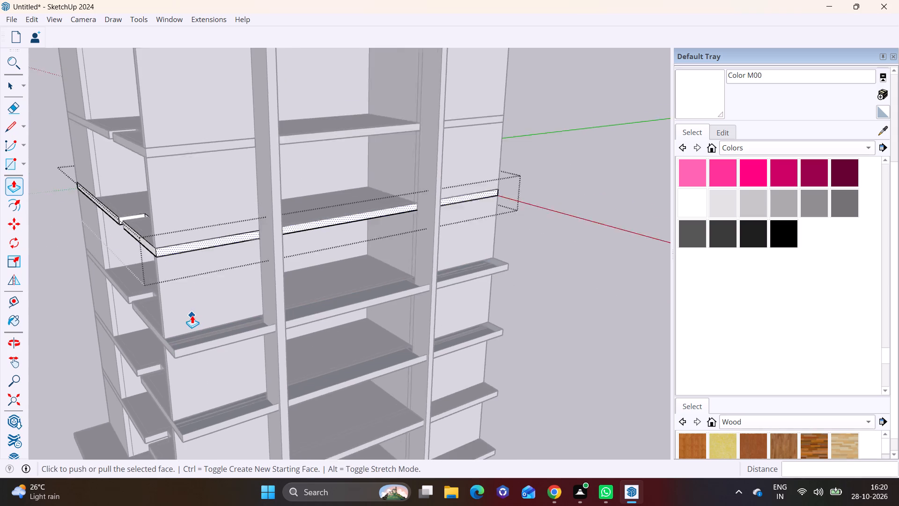
pyautogui.scroll(-3, 192, 315)
pyautogui.moveTo(214, 292); pyautogui.dragTo(380, 281, button='middle')
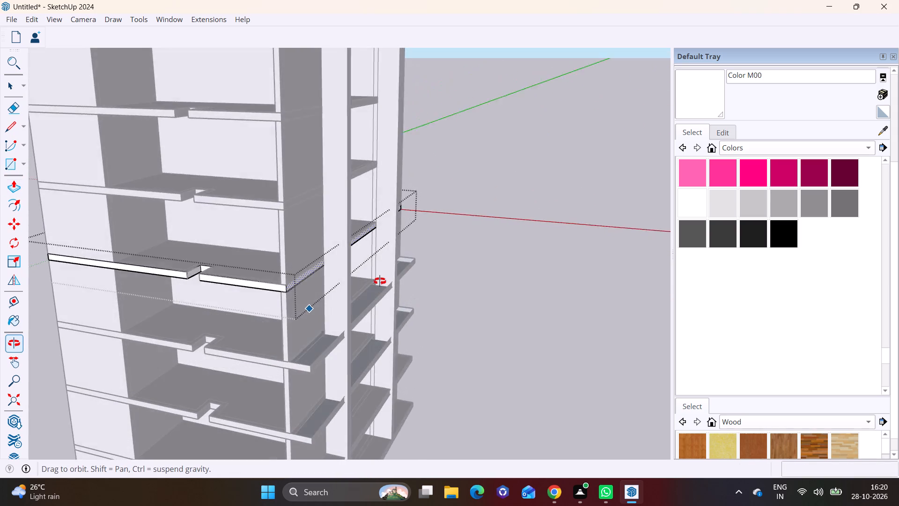
pyautogui.moveTo(380, 281); pyautogui.dragTo(388, 267, button='middle')
pyautogui.click(308, 263)
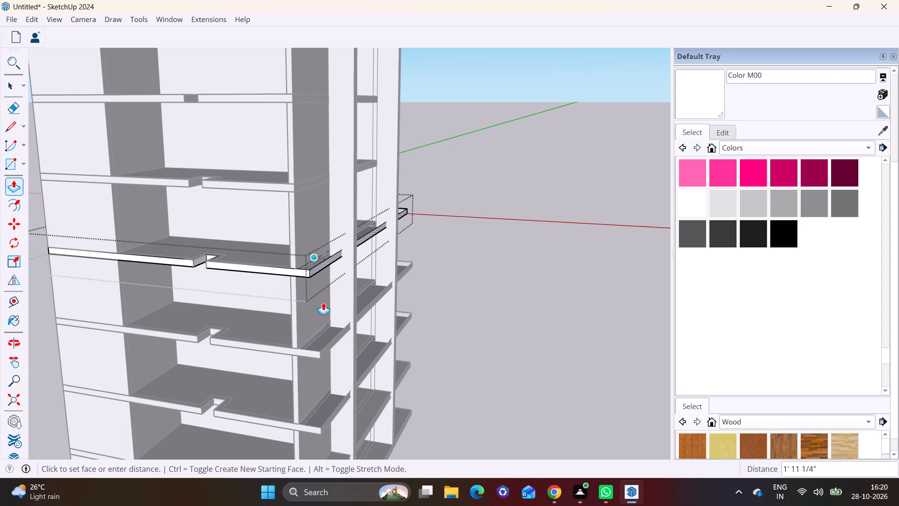
pyautogui.click(332, 338)
# Push/Pull the side edge face of the fifth slab above ground outward to match the extended fourth slab.
pyautogui.moveTo(367, 338); pyautogui.dragTo(207, 353, button='middle')
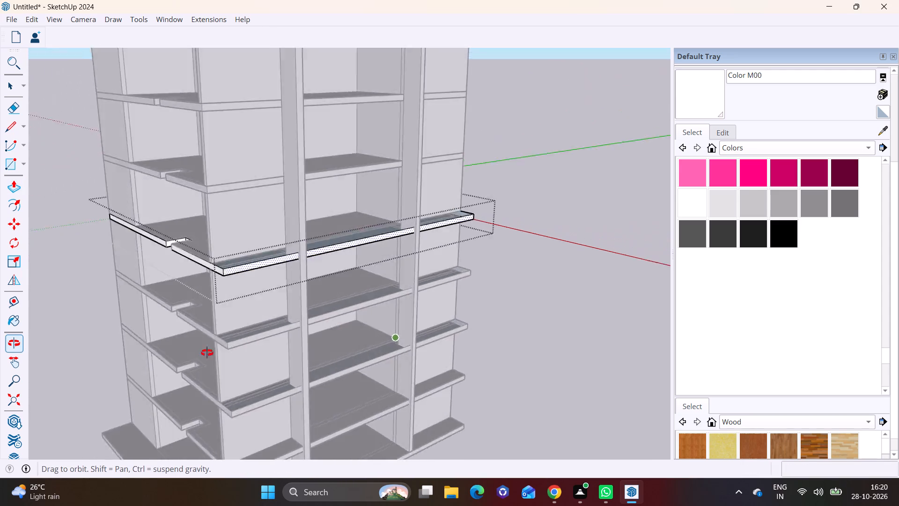
pyautogui.moveTo(207, 353); pyautogui.dragTo(140, 413, button='middle')
pyautogui.scroll(1, 261, 230)
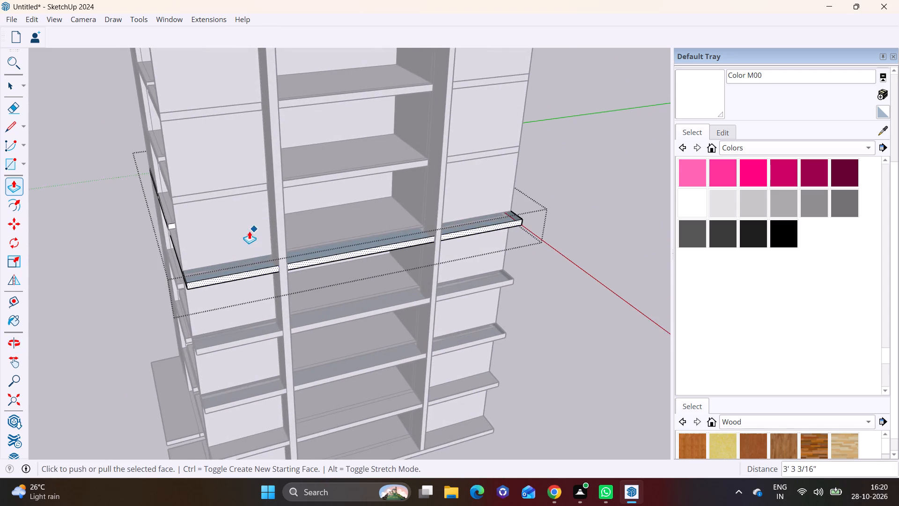
pyautogui.scroll(1, 249, 231)
pyautogui.moveTo(236, 235); pyautogui.dragTo(208, 314, button='middle')
pyautogui.moveTo(295, 317); pyautogui.dragTo(334, 243, button='middle')
pyautogui.press('space')
pyautogui.tripleClick(211, 211)
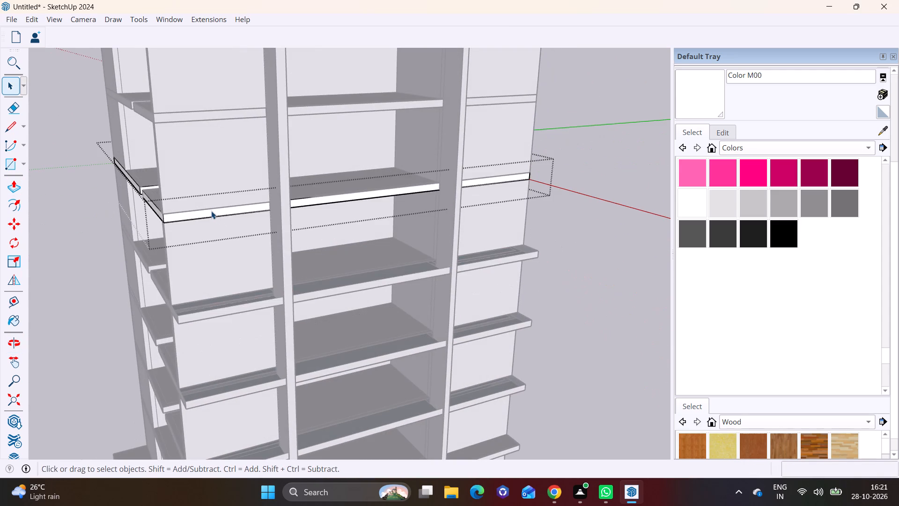
pyautogui.click(201, 214)
pyautogui.click(9, 183)
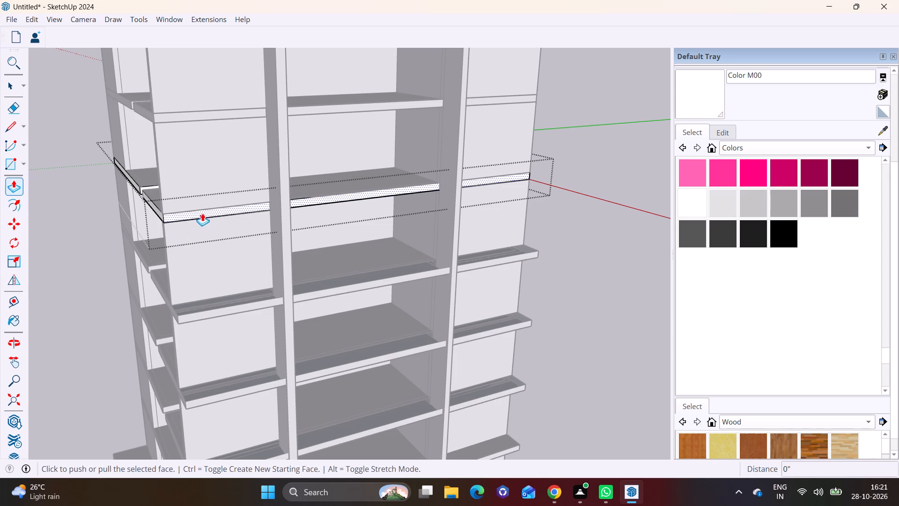
pyautogui.click(204, 212)
pyautogui.click(204, 314)
# Push/Pull the side edge face of the sixth slab above ground, just under the roof, outward 3' 3 3/16", and close the slab for editing.
pyautogui.keyDown('shift'); pyautogui.moveTo(222, 170); pyautogui.dragTo(200, 321, button='middle'); pyautogui.keyUp('shift')
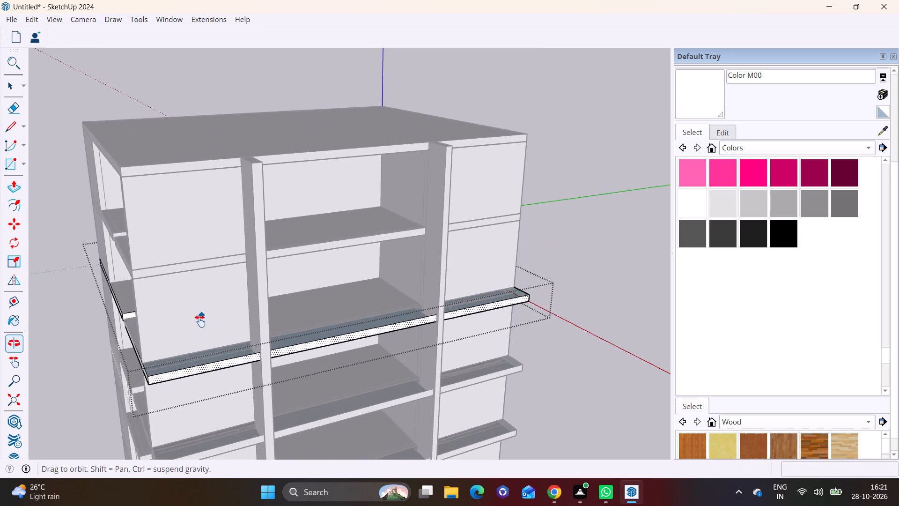
pyautogui.keyDown('shift'); pyautogui.moveTo(200, 321); pyautogui.dragTo(200, 323, button='middle'); pyautogui.keyUp('shift')
pyautogui.scroll(3, 201, 303)
pyautogui.click(6, 82)
pyautogui.click(150, 275)
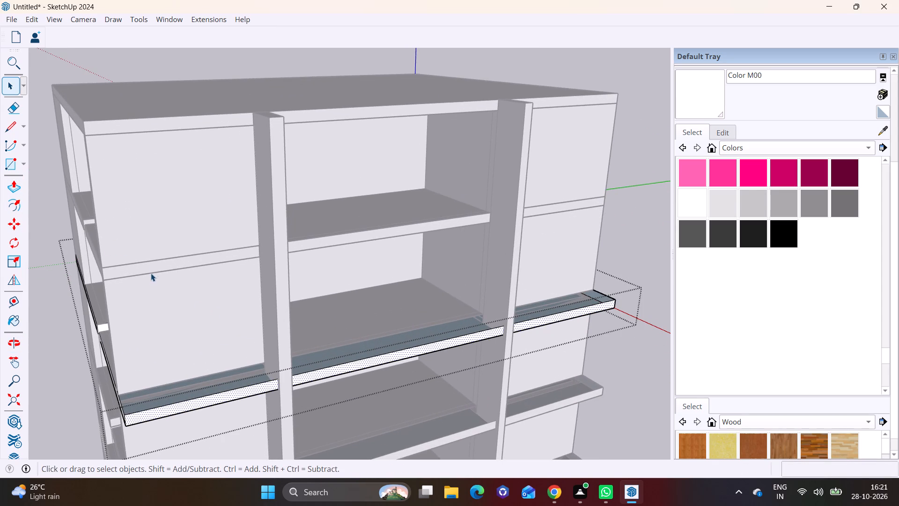
pyautogui.tripleClick(155, 267)
pyautogui.doubleClick(156, 267)
pyautogui.click(149, 267)
pyautogui.click(129, 269)
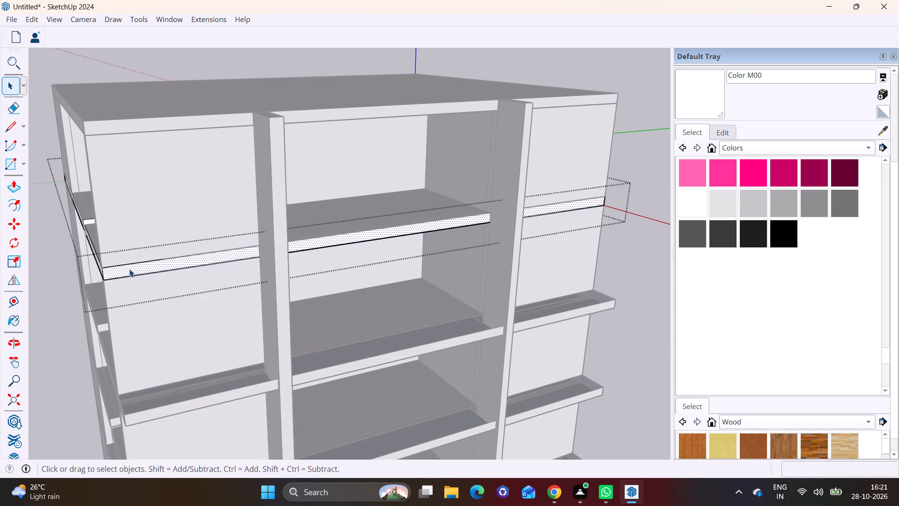
pyautogui.click(13, 189)
pyautogui.click(140, 264)
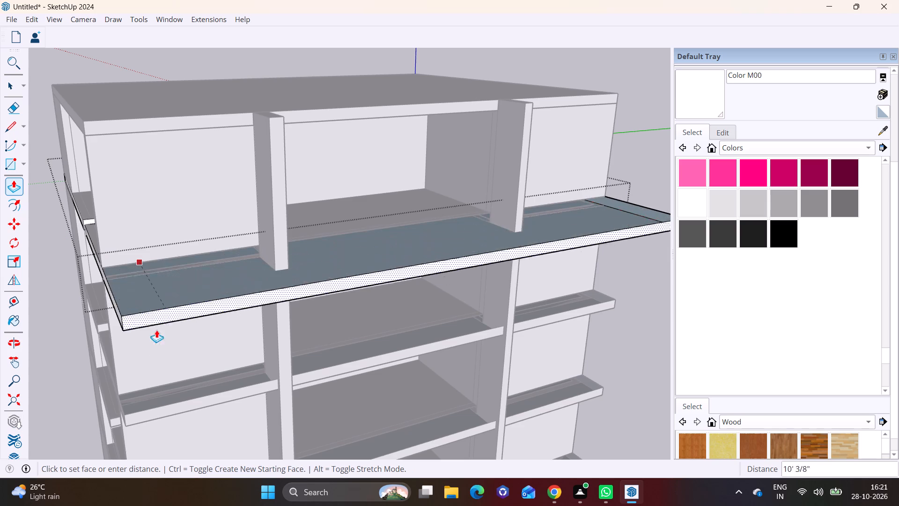
pyautogui.click(164, 406)
pyautogui.scroll(-5, 184, 334)
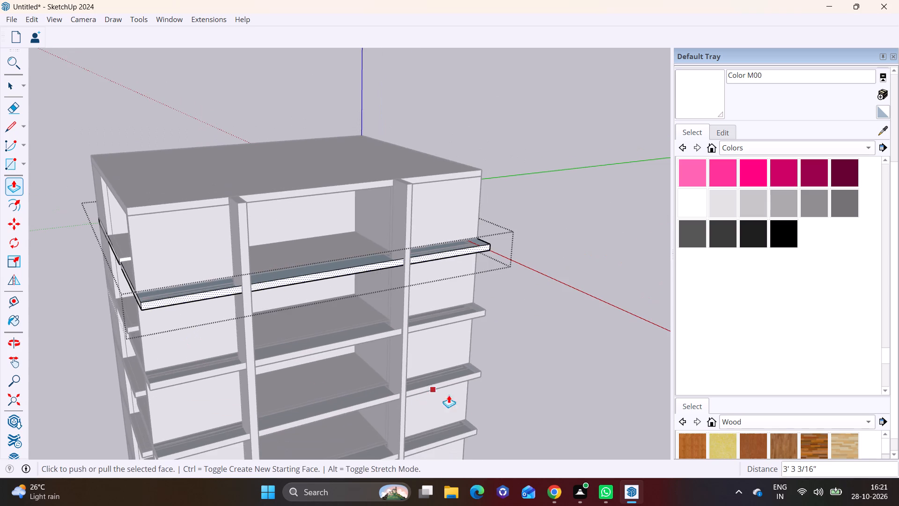
pyautogui.press('space')
pyautogui.click(531, 402)
# Draw a rectangle covering the open top of the second slab's extension between the wall corner and the first fin.
pyautogui.keyDown('shift'); pyautogui.moveTo(515, 408); pyautogui.dragTo(518, 223, button='middle'); pyautogui.keyUp('shift')
pyautogui.keyDown('shift'); pyautogui.moveTo(424, 369); pyautogui.dragTo(452, 279, button='middle'); pyautogui.keyUp('shift')
pyautogui.scroll(2, 224, 268)
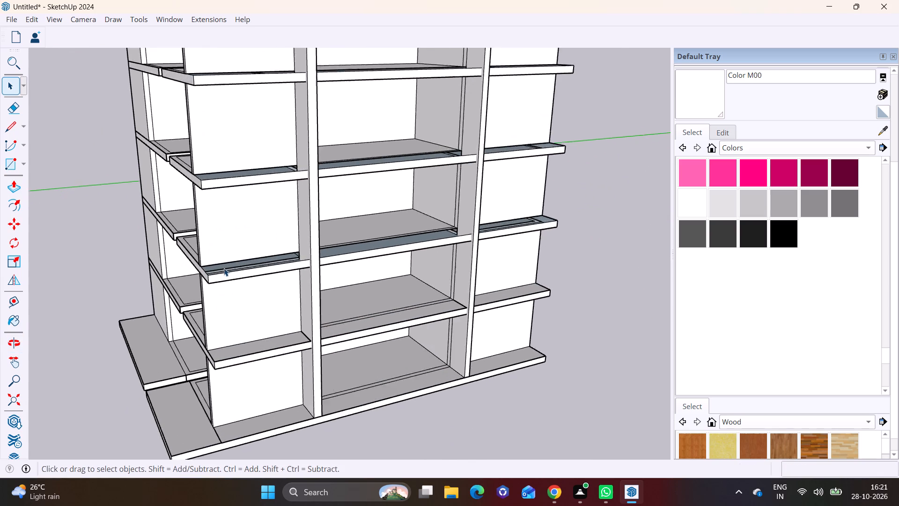
pyautogui.scroll(8, 224, 268)
pyautogui.moveTo(300, 265); pyautogui.dragTo(273, 350, button='middle')
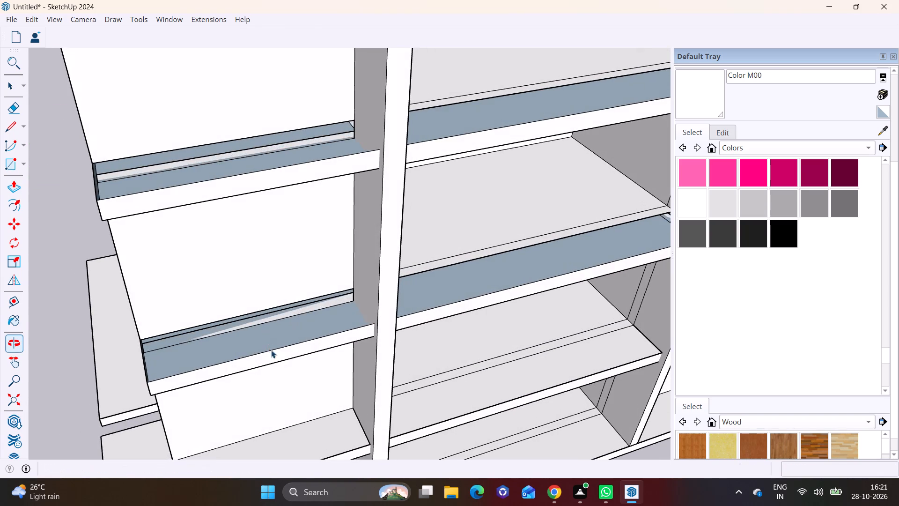
pyautogui.click(23, 160)
pyautogui.click(35, 180)
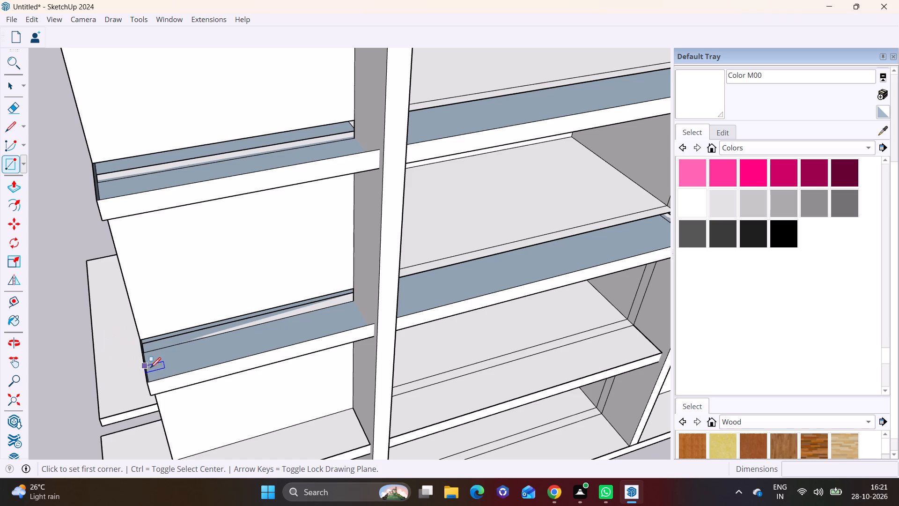
pyautogui.click(150, 379)
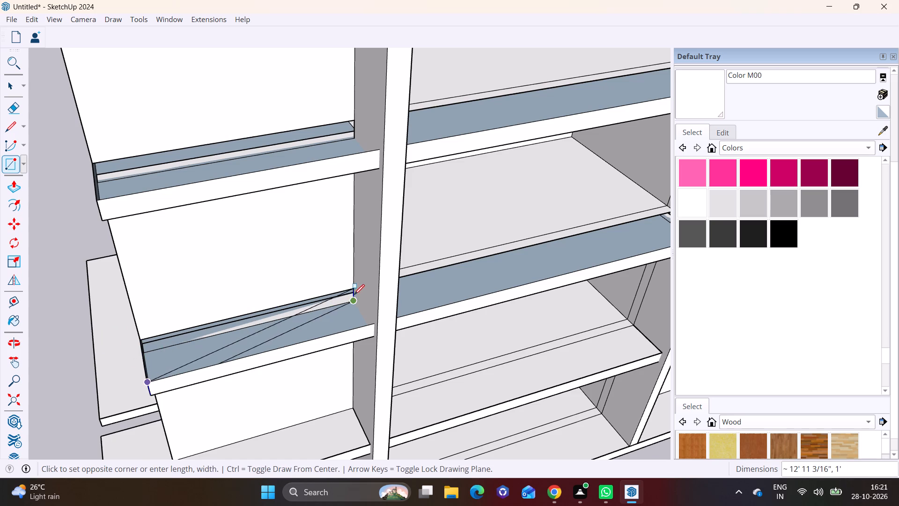
pyautogui.click(354, 291)
# Draw a rectangle 3' 3 3/16" deep covering the open top of the second slab's extension between the two fins.
pyautogui.scroll(-1, 347, 316)
pyautogui.moveTo(393, 298); pyautogui.dragTo(166, 338, button='middle')
pyautogui.moveTo(220, 346); pyautogui.dragTo(153, 360, button='middle')
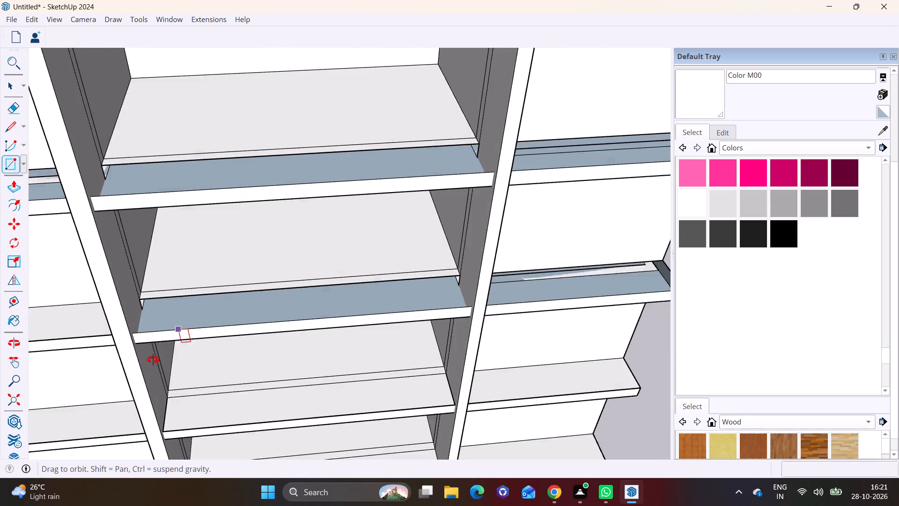
pyautogui.moveTo(153, 360); pyautogui.dragTo(152, 360, button='middle')
pyautogui.scroll(3, 144, 343)
pyautogui.click(125, 326)
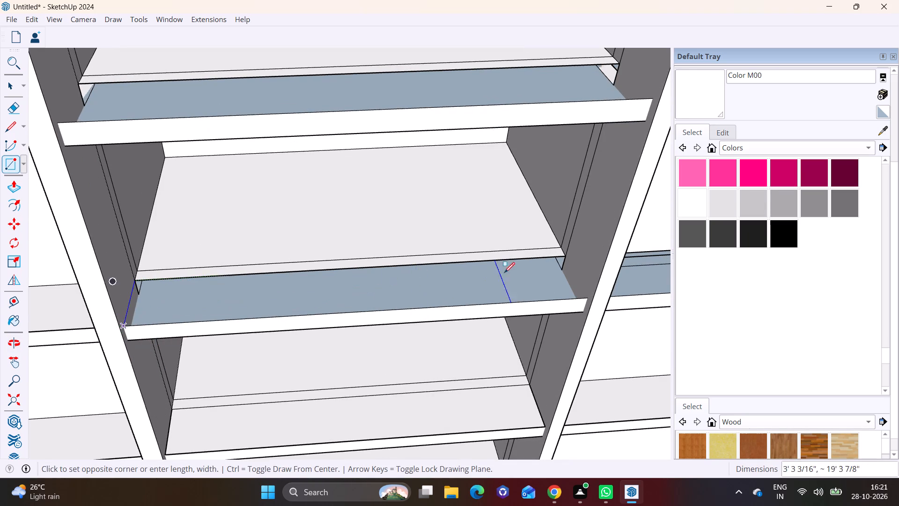
pyautogui.click(567, 258)
pyautogui.scroll(-2, 476, 288)
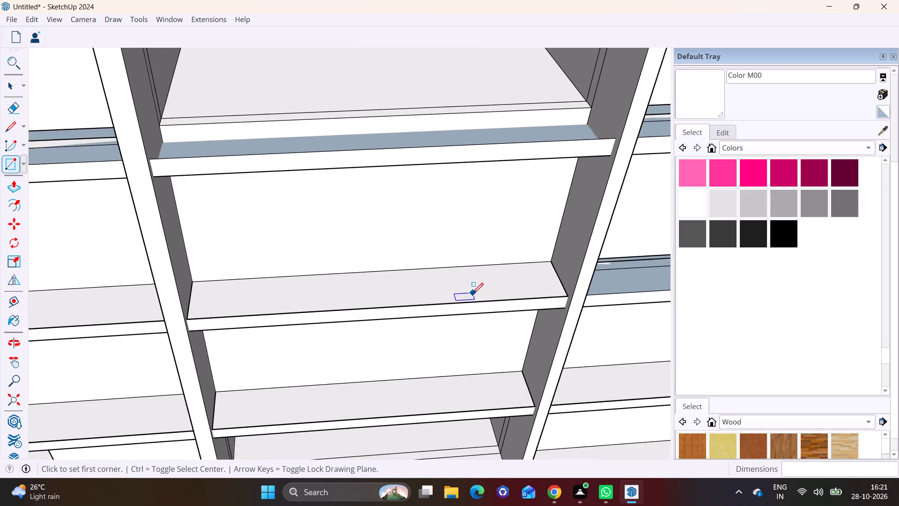
pyautogui.scroll(-2, 473, 293)
# Delete the two vertical faces filling the side opening between the fins above and below the second slab.
pyautogui.press('space')
pyautogui.click(426, 243)
pyautogui.press('Delete')
pyautogui.click(398, 351)
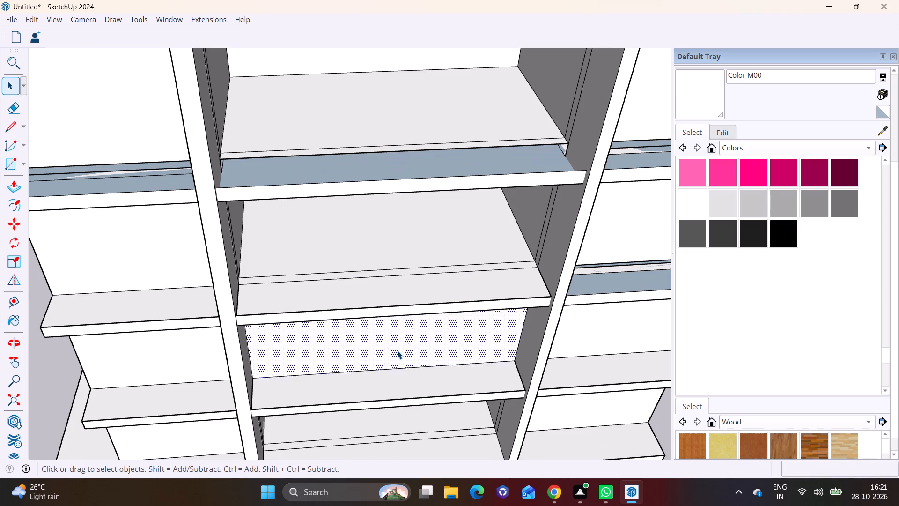
pyautogui.press('Delete')
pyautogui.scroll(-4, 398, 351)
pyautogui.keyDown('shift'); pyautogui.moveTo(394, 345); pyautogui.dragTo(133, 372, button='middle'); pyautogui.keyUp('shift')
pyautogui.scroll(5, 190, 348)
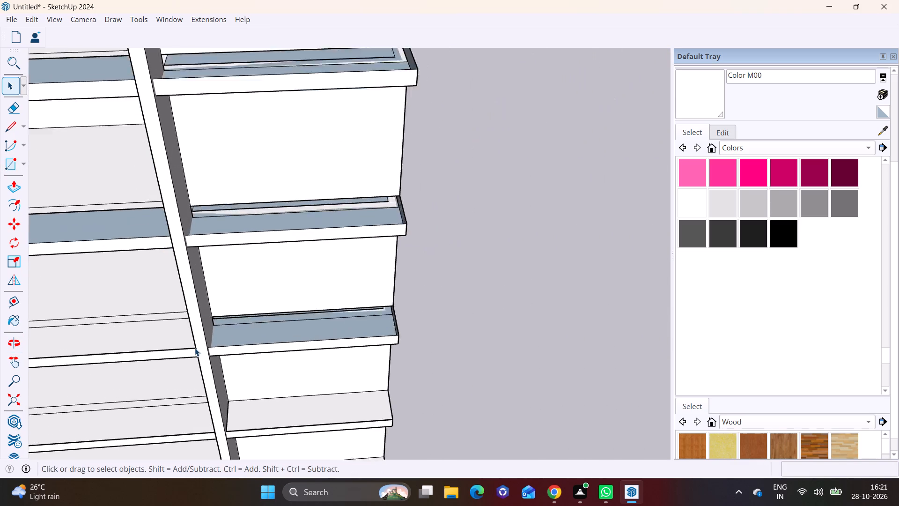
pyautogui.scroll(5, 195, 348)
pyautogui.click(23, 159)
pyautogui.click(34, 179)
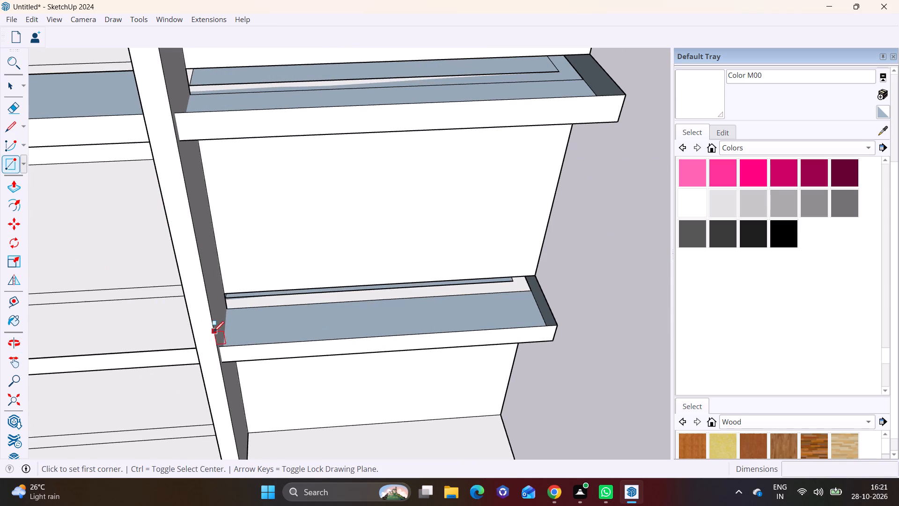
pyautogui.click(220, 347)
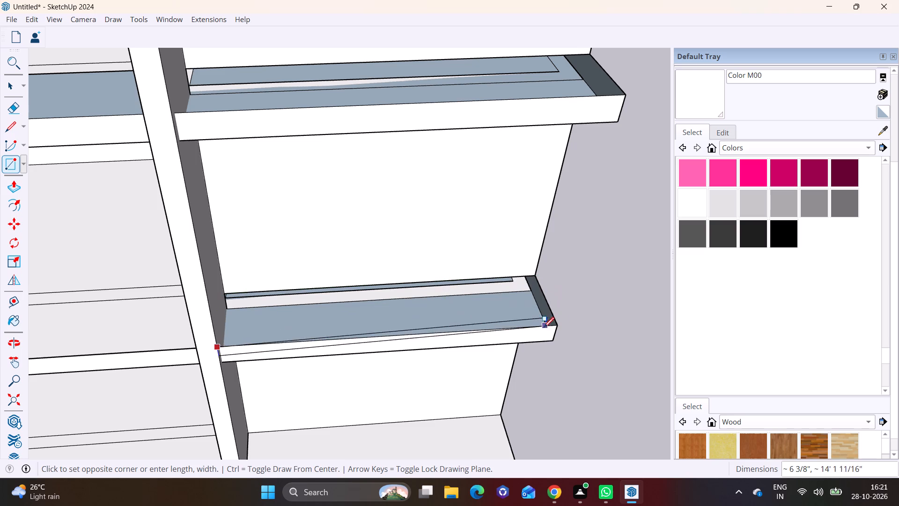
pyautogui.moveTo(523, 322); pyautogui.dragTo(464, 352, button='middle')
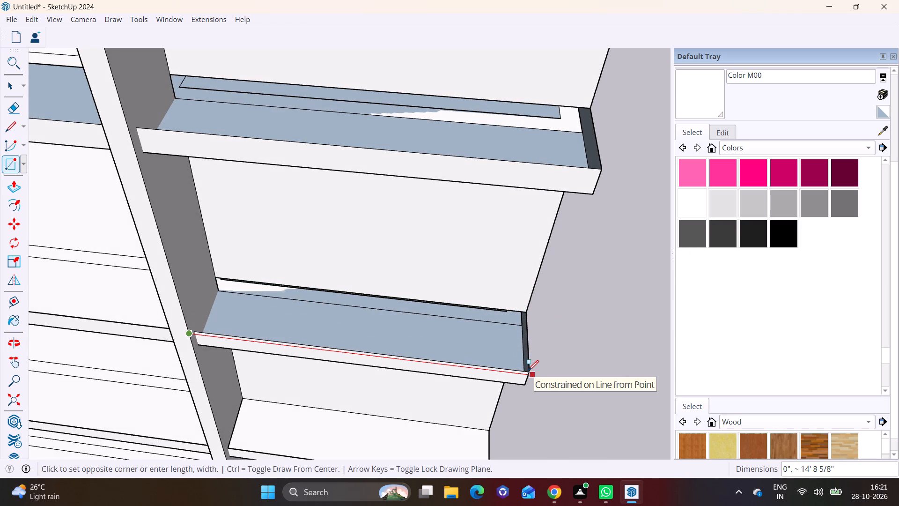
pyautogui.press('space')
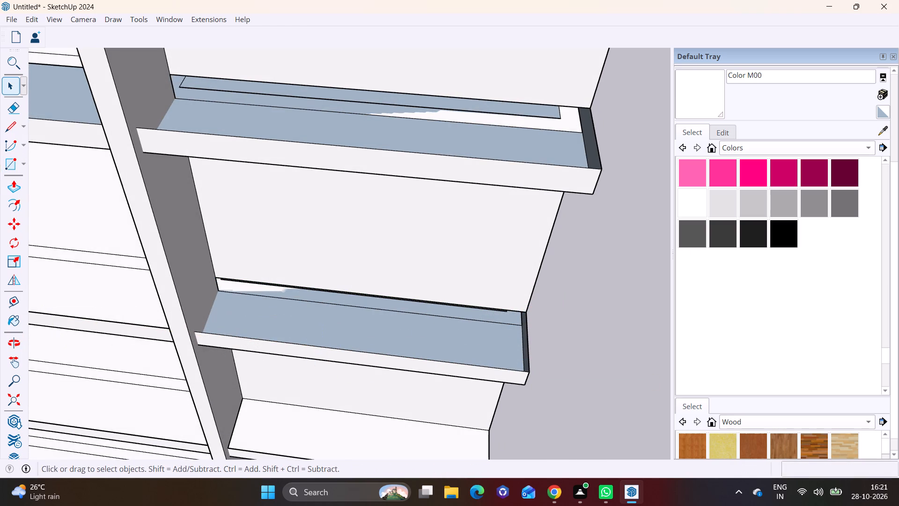
# Draw a rectangle about 3' 3 3/16" by 14' 8 5/8" covering the second slab's open top between the second fin and the far corner.
pyautogui.click(22, 156)
pyautogui.click(23, 178)
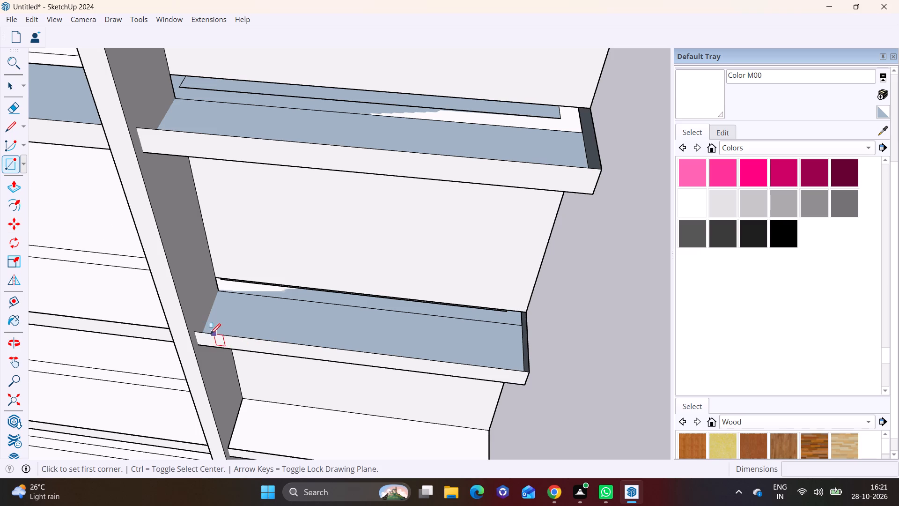
pyautogui.click(199, 332)
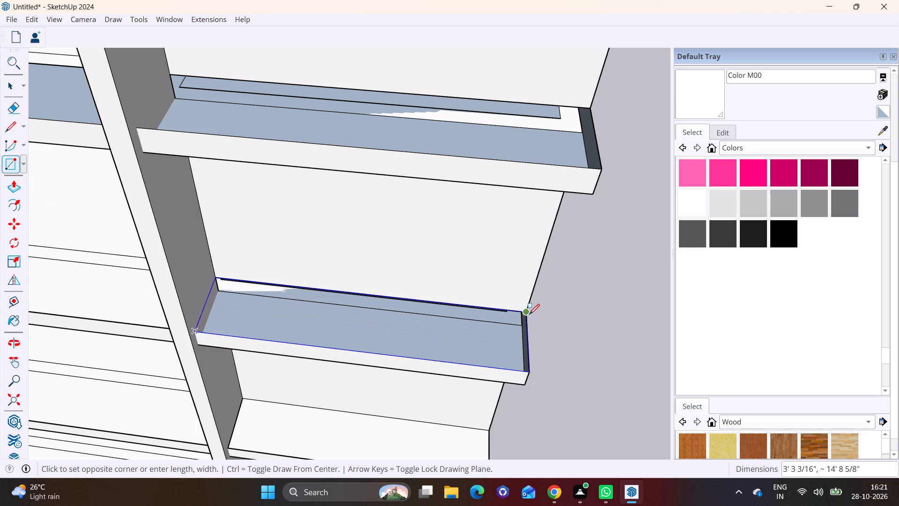
pyautogui.click(529, 314)
pyautogui.scroll(-6, 364, 313)
pyautogui.keyDown('shift'); pyautogui.moveTo(343, 246); pyautogui.dragTo(302, 342, button='middle'); pyautogui.keyUp('shift')
pyautogui.scroll(6, 300, 322)
pyautogui.moveTo(554, 387); pyautogui.dragTo(552, 382)
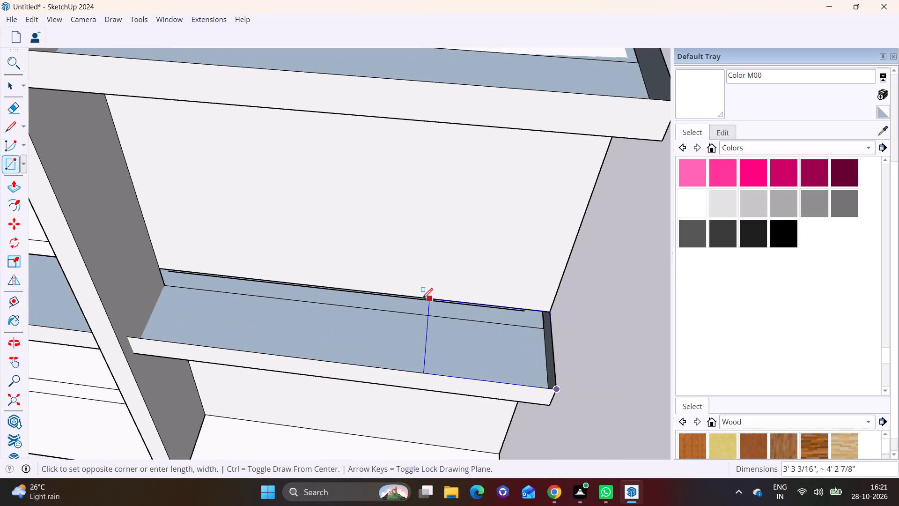
pyautogui.click(164, 272)
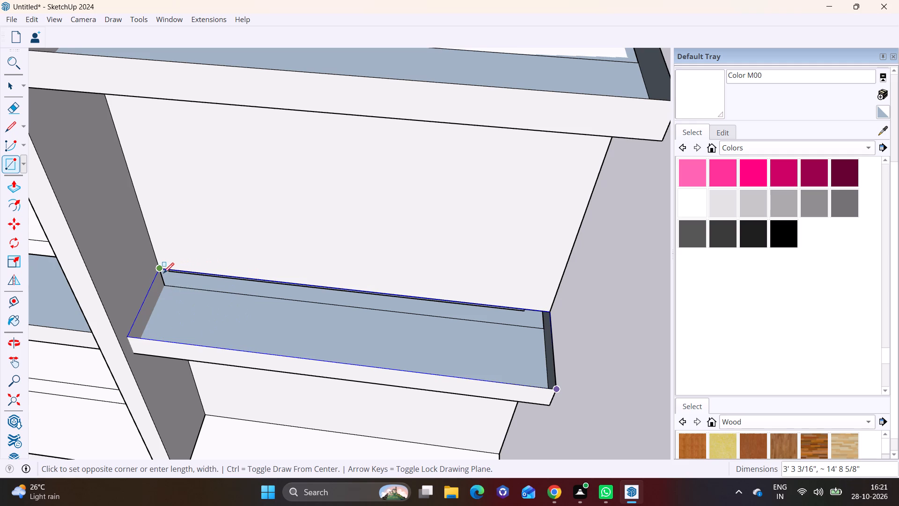
# Draw a rectangle about 3' 3 3/16" by 14' 8 5/8" covering the third slab below the roof between the second fin and far corner.
pyautogui.scroll(-6, 189, 305)
pyautogui.keyDown('shift'); pyautogui.moveTo(270, 247); pyautogui.dragTo(307, 376, button='middle'); pyautogui.keyUp('shift')
pyautogui.scroll(2, 404, 364)
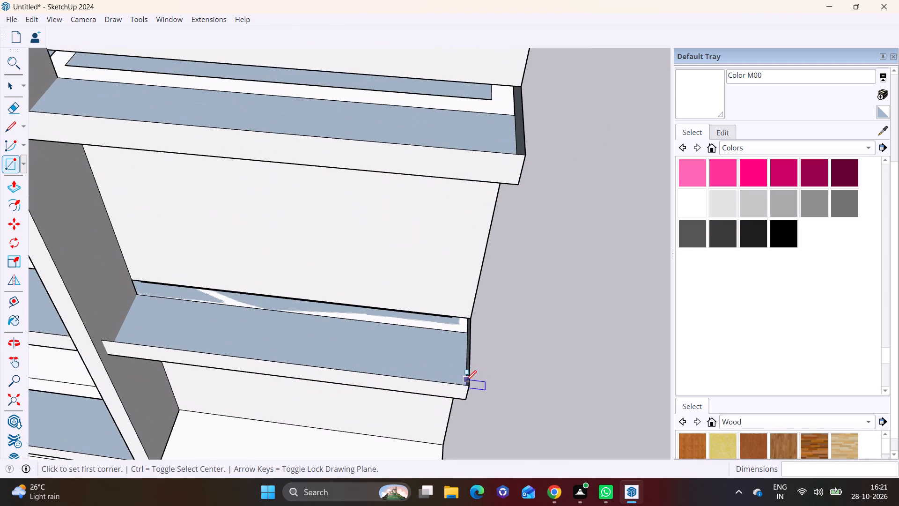
pyautogui.moveTo(469, 386); pyautogui.dragTo(469, 380)
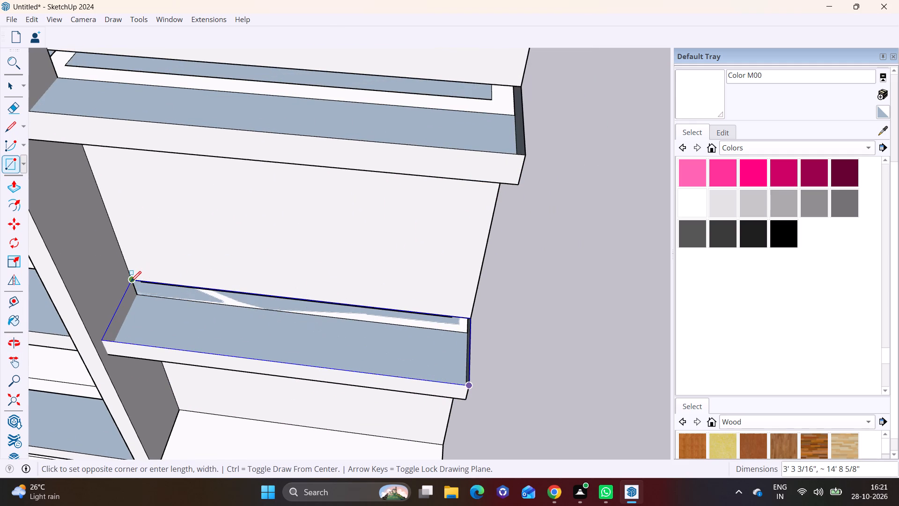
pyautogui.click(131, 282)
# Draw a rectangle about 3' 3 3/16" by 14' 8 5/8" covering the second slab below the roof between the second fin and far corner.
pyautogui.scroll(-3, 160, 294)
pyautogui.keyDown('shift'); pyautogui.moveTo(262, 234); pyautogui.dragTo(300, 361, button='middle'); pyautogui.keyUp('shift')
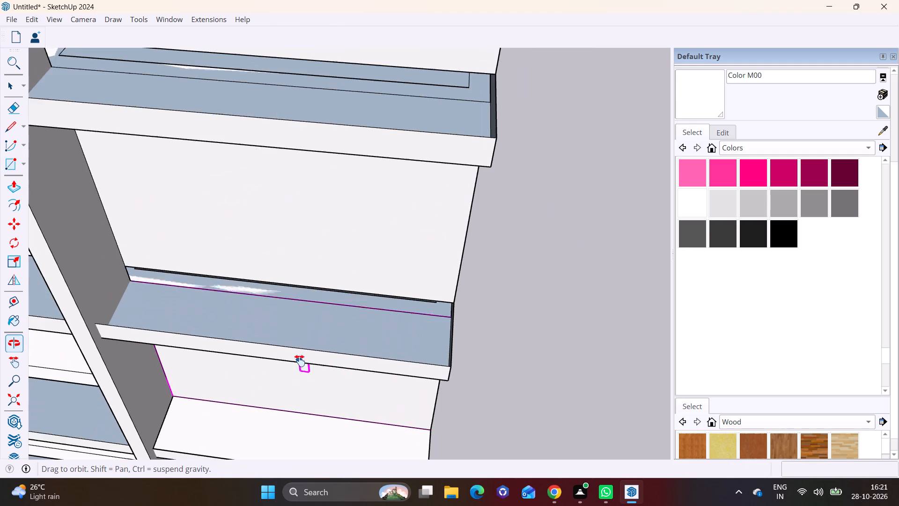
pyautogui.keyDown('shift'); pyautogui.moveTo(300, 361); pyautogui.dragTo(300, 361, button='middle'); pyautogui.keyUp('shift')
pyautogui.click(447, 365)
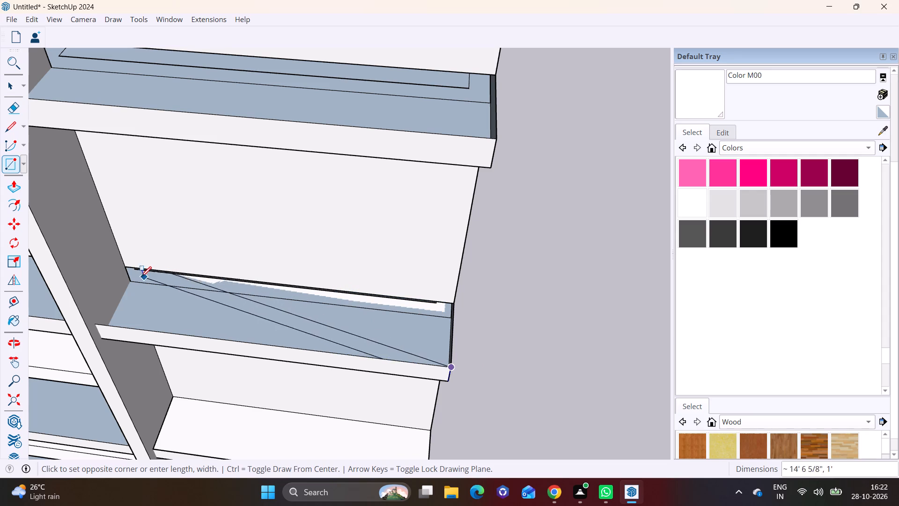
pyautogui.click(124, 266)
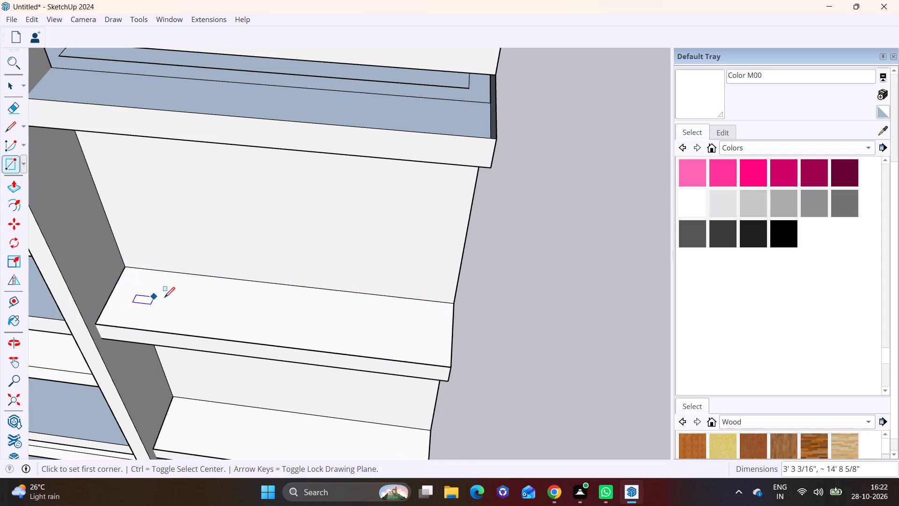
# Draw a rectangle covering the open top of the first slab below the roof, between the second fin and the far corner.
pyautogui.scroll(-6, 190, 309)
pyautogui.keyDown('shift'); pyautogui.moveTo(281, 250); pyautogui.dragTo(317, 341, button='middle'); pyautogui.keyUp('shift')
pyautogui.scroll(3, 368, 337)
pyautogui.click(397, 348)
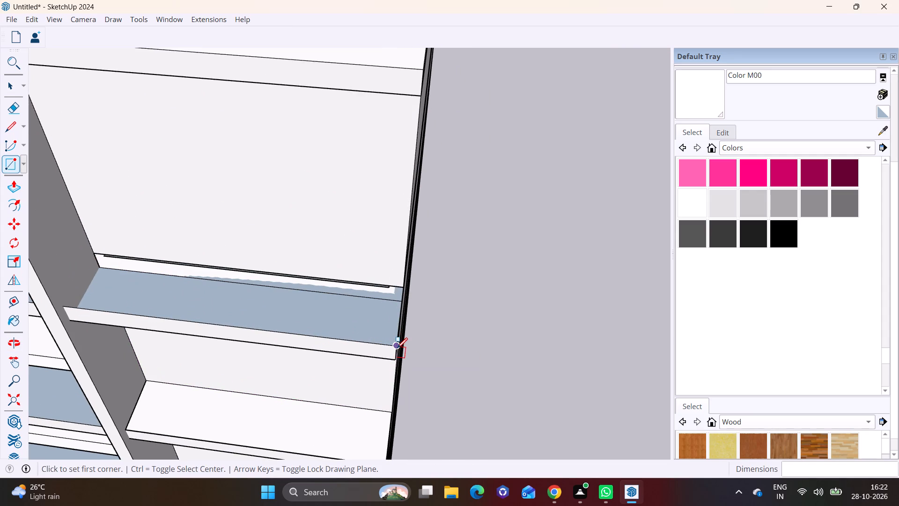
pyautogui.click(98, 256)
# Draw a rectangle about 3' 3 3/16" by 23' 5/16" covering the open top of the first slab below the roof between the two fins.
pyautogui.scroll(-2, 113, 278)
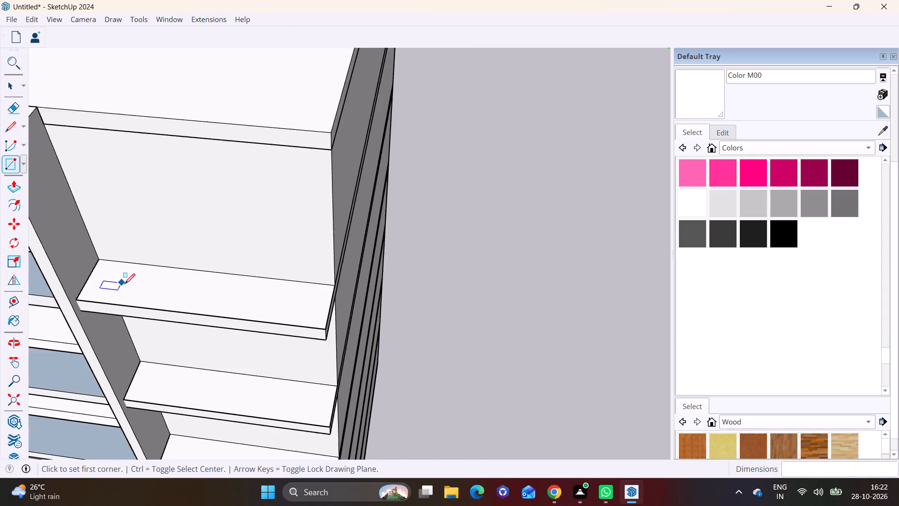
pyautogui.scroll(-5, 125, 284)
pyautogui.keyDown('shift'); pyautogui.moveTo(141, 286); pyautogui.dragTo(417, 186, button='middle'); pyautogui.keyUp('shift')
pyautogui.moveTo(333, 269); pyautogui.dragTo(461, 258, button='middle')
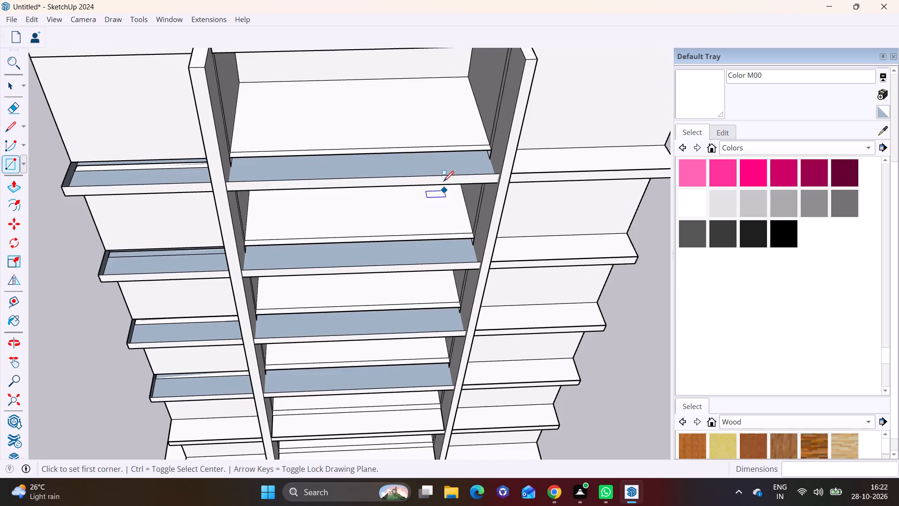
pyautogui.keyDown('shift'); pyautogui.moveTo(434, 190); pyautogui.dragTo(407, 282, button='middle'); pyautogui.keyUp('shift')
pyautogui.scroll(4, 474, 275)
pyautogui.click(457, 300)
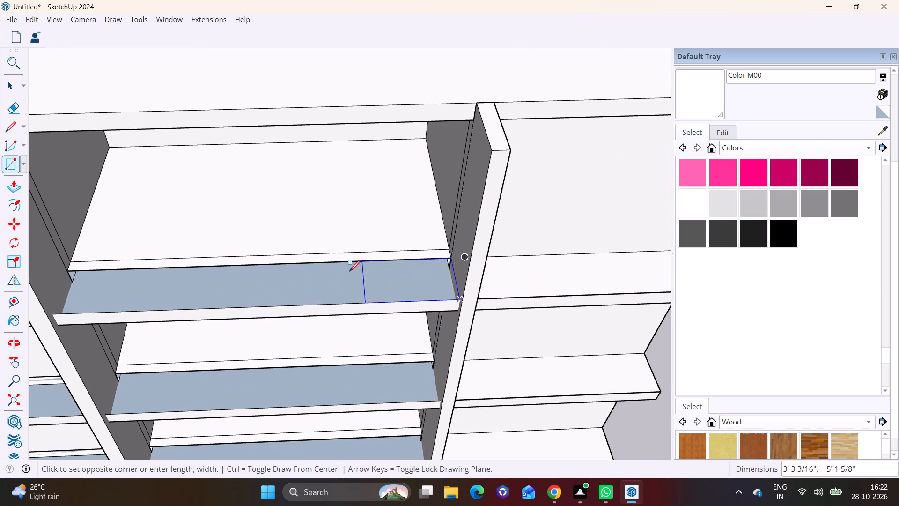
pyautogui.click(68, 272)
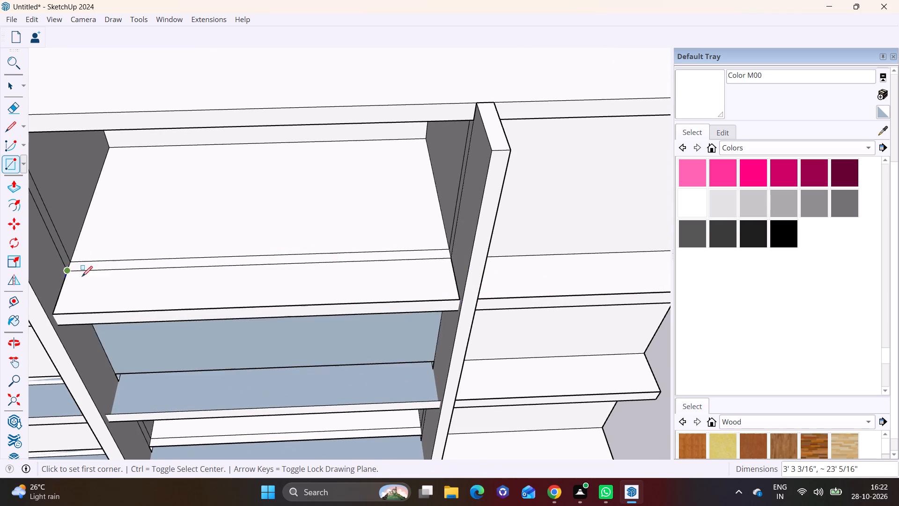
# Draw a rectangle covering the open top of the second slab below the roof between the two fins.
pyautogui.scroll(-3, 110, 283)
pyautogui.keyDown('shift'); pyautogui.moveTo(210, 330); pyautogui.dragTo(273, 188, button='middle'); pyautogui.keyUp('shift')
pyautogui.scroll(5, 349, 208)
pyautogui.moveTo(358, 215); pyautogui.dragTo(385, 156, button='middle')
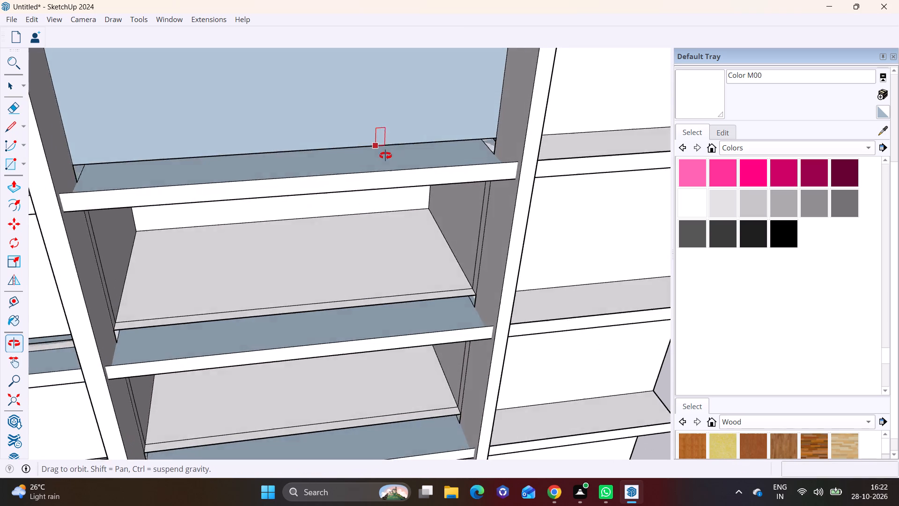
pyautogui.moveTo(385, 156); pyautogui.dragTo(364, 193, button='middle')
pyautogui.click(501, 222)
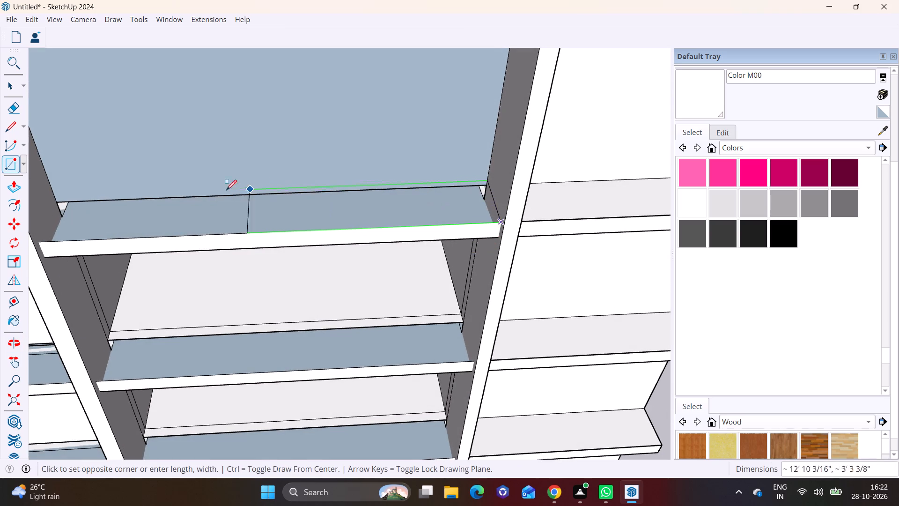
pyautogui.click(63, 205)
# Draw a rectangle about 3' 3 3/16" by 23' 5/16" covering the open top of the third slab below the roof between the fins.
pyautogui.scroll(-2, 132, 243)
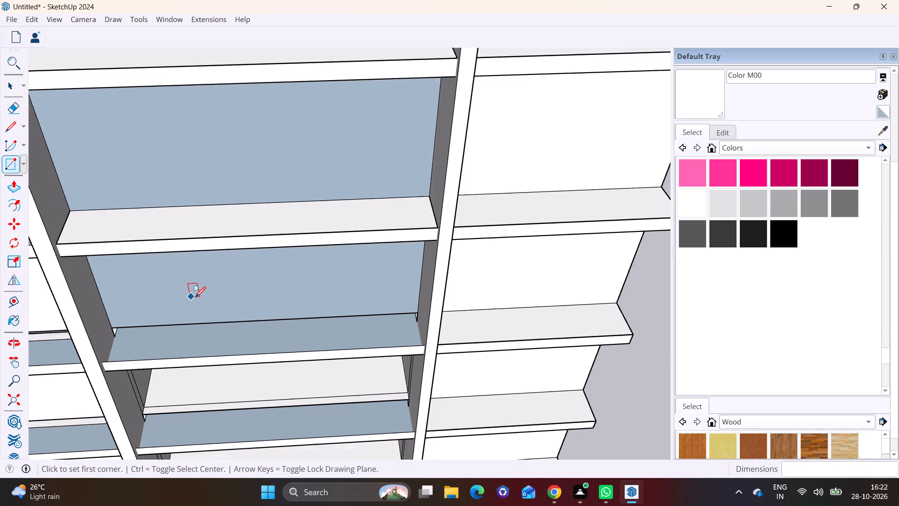
pyautogui.keyDown('shift'); pyautogui.moveTo(199, 296); pyautogui.dragTo(236, 177, button='middle'); pyautogui.keyUp('shift')
pyautogui.scroll(3, 432, 237)
pyautogui.click(470, 224)
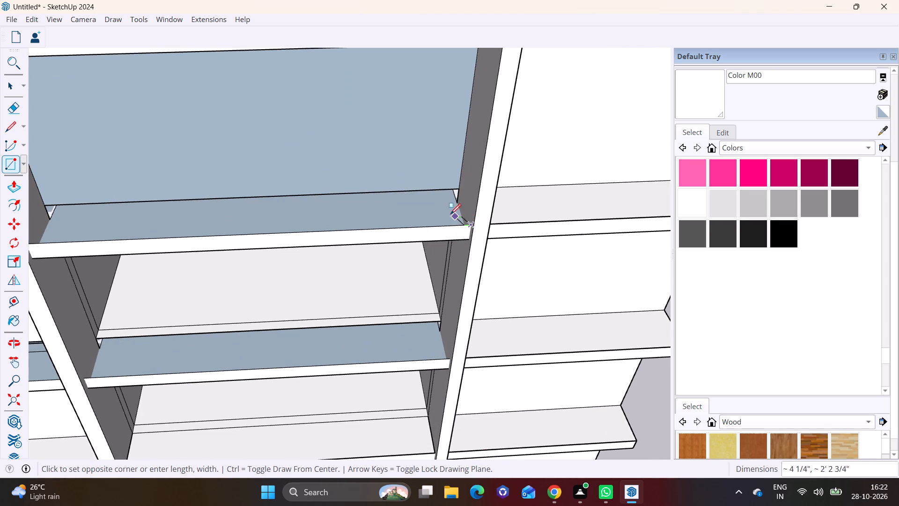
pyautogui.click(50, 206)
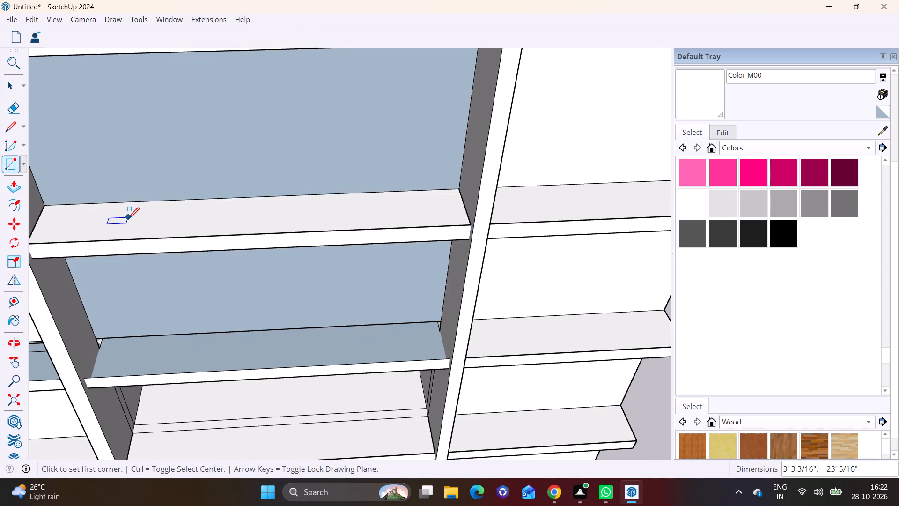
# Draw a rectangle about 3' 3 3/16" by 23' 5/16" covering the open top of the fourth slab below the roof between the fins.
pyautogui.scroll(-2, 138, 219)
pyautogui.keyDown('shift'); pyautogui.moveTo(224, 255); pyautogui.dragTo(320, 173, button='middle'); pyautogui.keyUp('shift')
pyautogui.scroll(2, 473, 253)
pyautogui.click(502, 265)
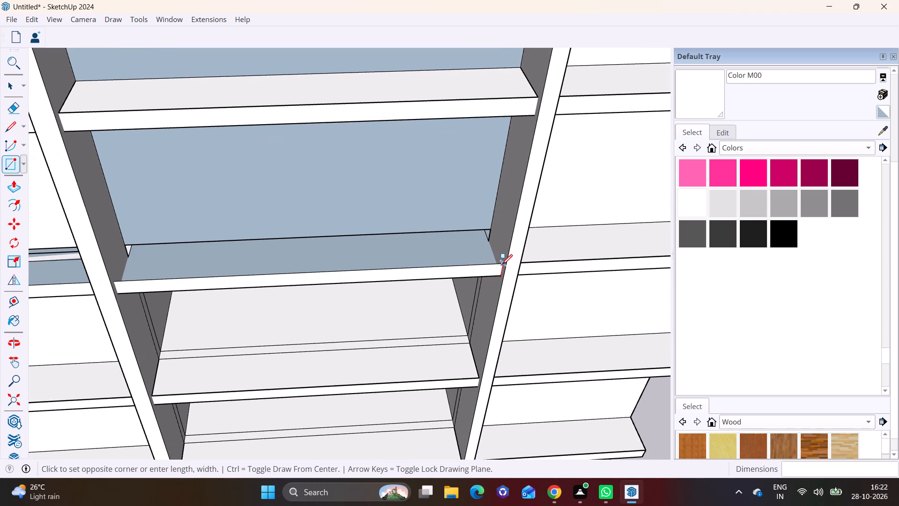
pyautogui.click(126, 247)
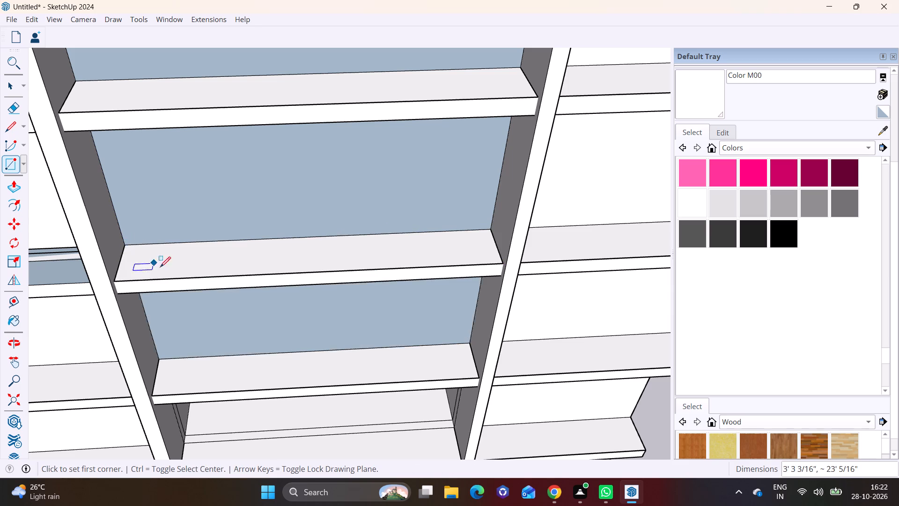
# Delete the four vertical faces filling the openings between the fins beneath the four newly capped slabs.
pyautogui.scroll(-5, 175, 273)
pyautogui.press('space')
pyautogui.click(273, 235)
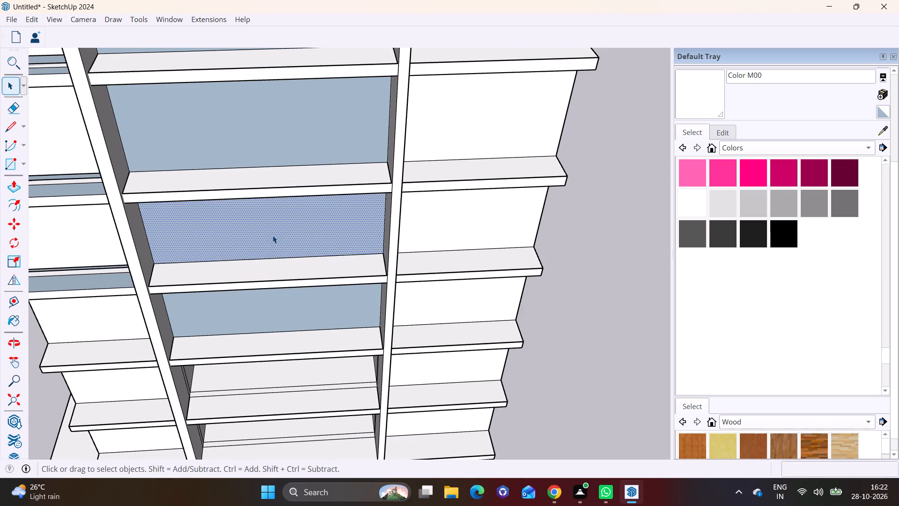
pyautogui.press('Delete')
pyautogui.click(280, 151)
pyautogui.press('Delete')
pyautogui.click(268, 303)
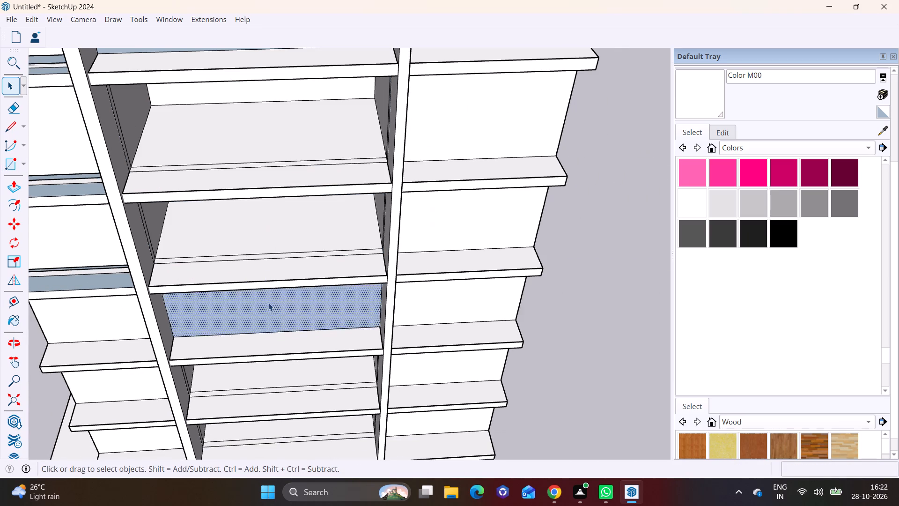
pyautogui.press('Delete')
pyautogui.scroll(-6, 268, 303)
pyautogui.click(275, 169)
pyautogui.press('Delete')
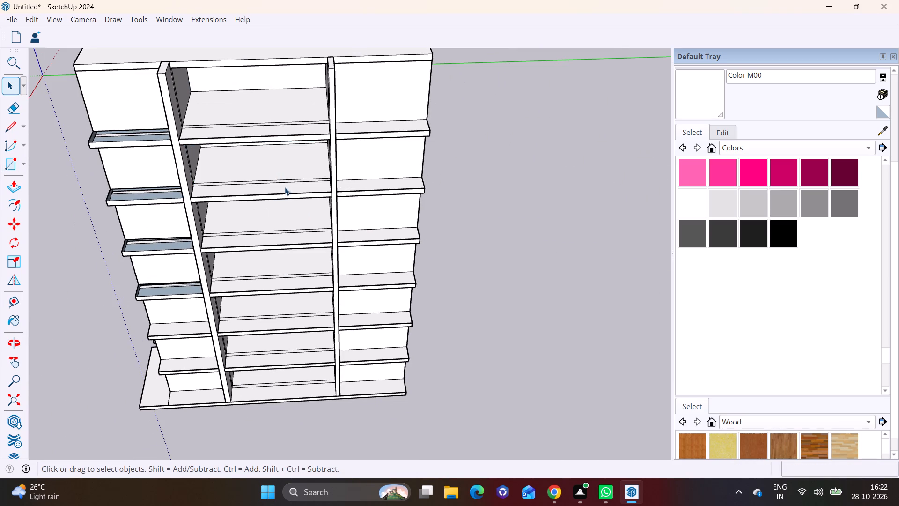
# Draw a rectangle about 3' 3 3/16" by 12' 6 1/8" covering the fourth slab below the roof between the wall corner and first fin.
pyautogui.moveTo(285, 185); pyautogui.dragTo(345, 58, button='middle')
pyautogui.keyDown('shift'); pyautogui.moveTo(339, 251); pyautogui.dragTo(446, 270, button='middle'); pyautogui.keyUp('shift')
pyautogui.moveTo(440, 294); pyautogui.dragTo(446, 209, button='middle')
pyautogui.scroll(5, 349, 263)
pyautogui.moveTo(317, 290); pyautogui.dragTo(303, 422, button='middle')
pyautogui.moveTo(293, 359); pyautogui.dragTo(317, 198, button='middle')
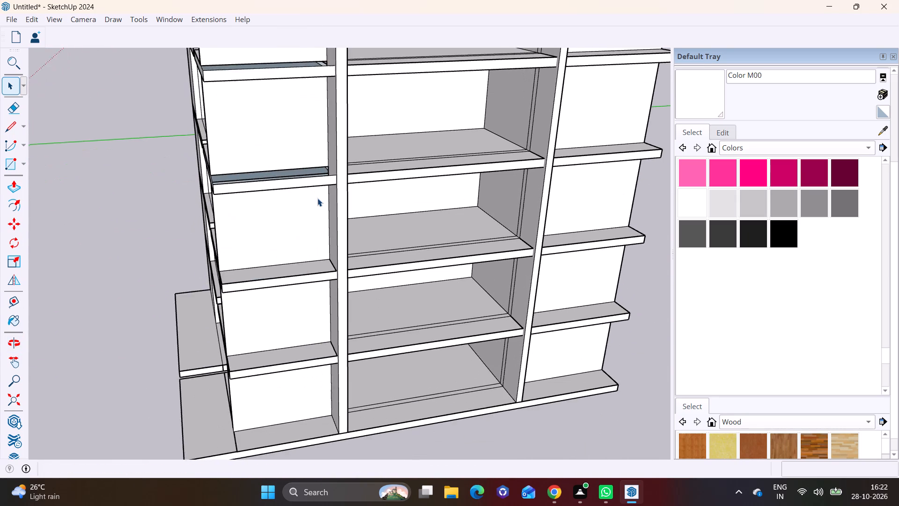
pyautogui.keyDown('shift'); pyautogui.moveTo(317, 239); pyautogui.dragTo(312, 321, button='middle'); pyautogui.keyUp('shift')
pyautogui.click(21, 159)
pyautogui.click(42, 180)
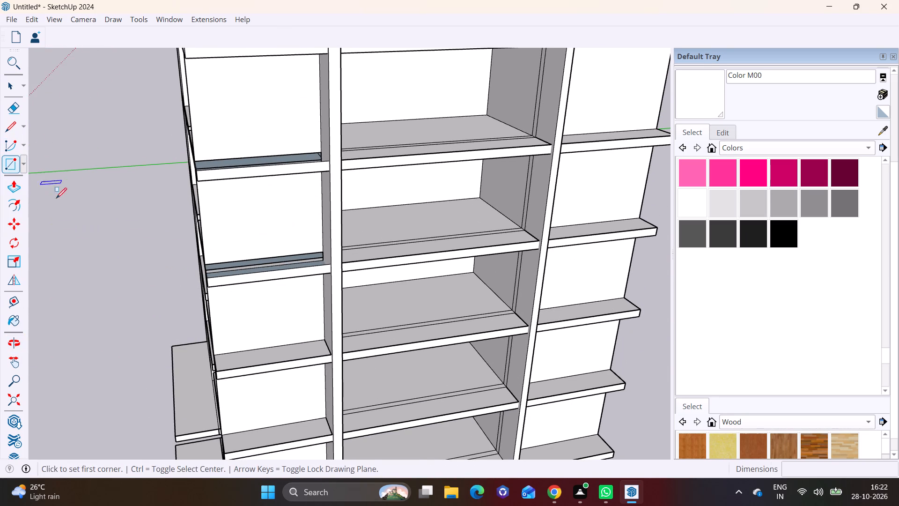
pyautogui.scroll(6, 249, 332)
pyautogui.keyDown('shift'); pyautogui.moveTo(273, 230); pyautogui.dragTo(264, 307, button='middle'); pyautogui.keyUp('shift')
pyautogui.scroll(1, 324, 286)
pyautogui.moveTo(323, 295); pyautogui.dragTo(300, 399, button='middle')
pyautogui.scroll(3, 320, 375)
pyautogui.moveTo(322, 372); pyautogui.dragTo(339, 347, button='middle')
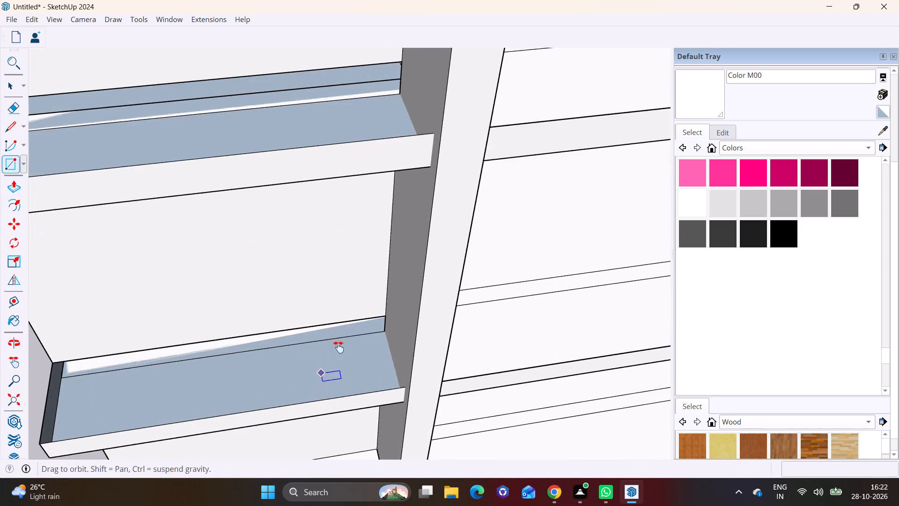
pyautogui.moveTo(339, 347); pyautogui.dragTo(421, 287, button='middle')
pyautogui.click(155, 345)
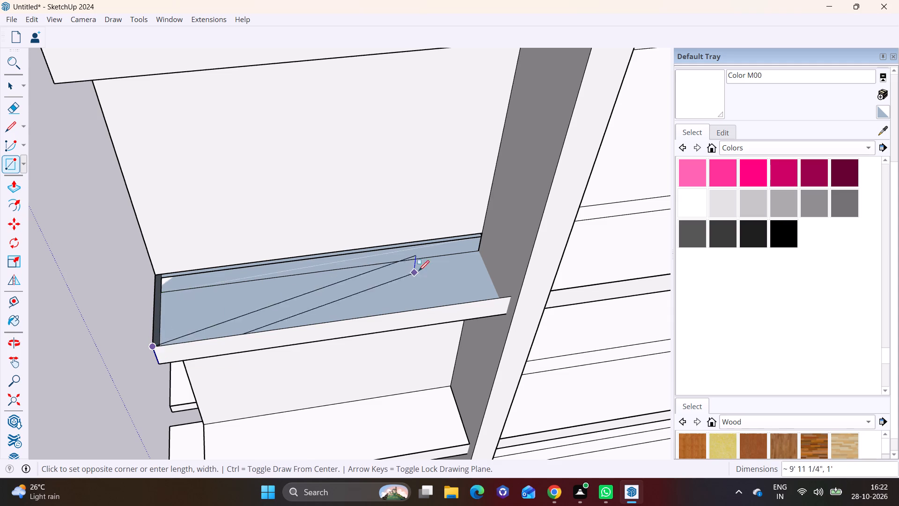
pyautogui.moveTo(486, 277); pyautogui.dragTo(424, 313, button='middle')
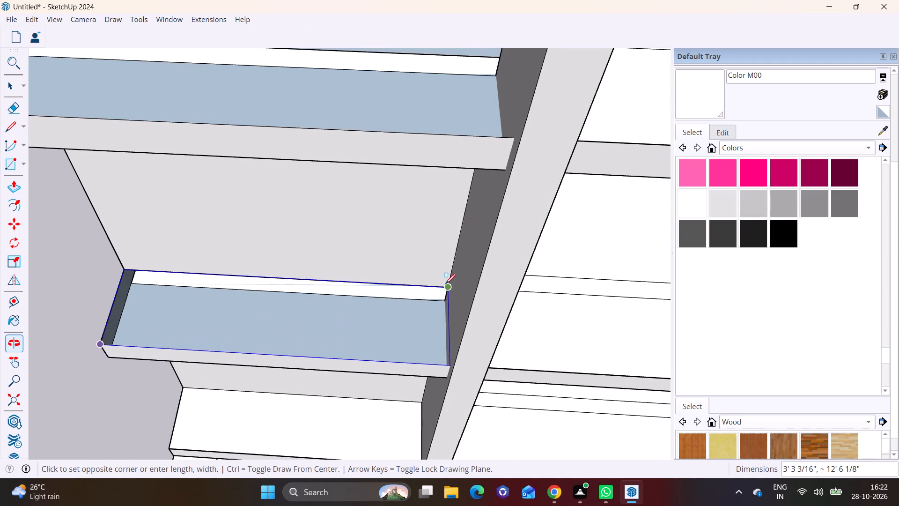
pyautogui.click(448, 285)
# Draw a rectangle covering the open top of the third slab below the roof between the wall corner and the first fin.
pyautogui.moveTo(337, 242); pyautogui.dragTo(416, 372, button='middle')
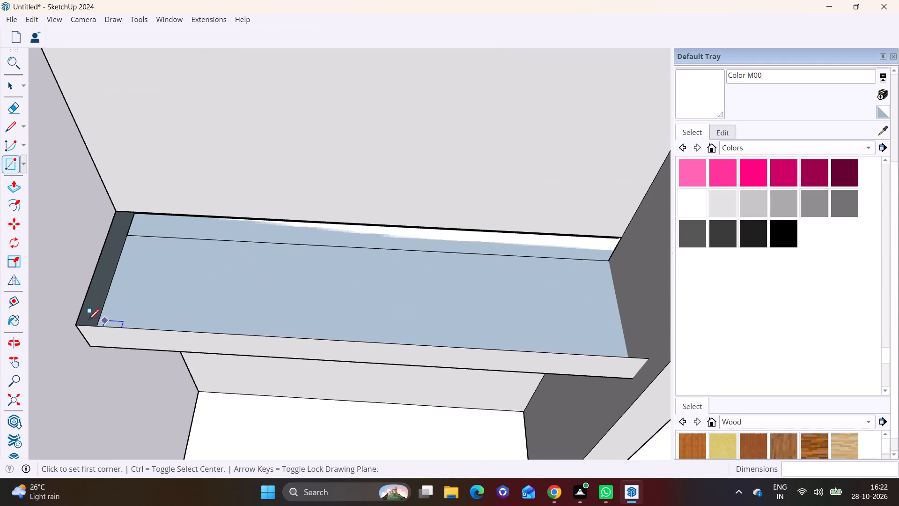
pyautogui.click(79, 325)
pyautogui.keyDown('shift'); pyautogui.moveTo(560, 288); pyautogui.dragTo(523, 321, button='middle'); pyautogui.keyUp('shift')
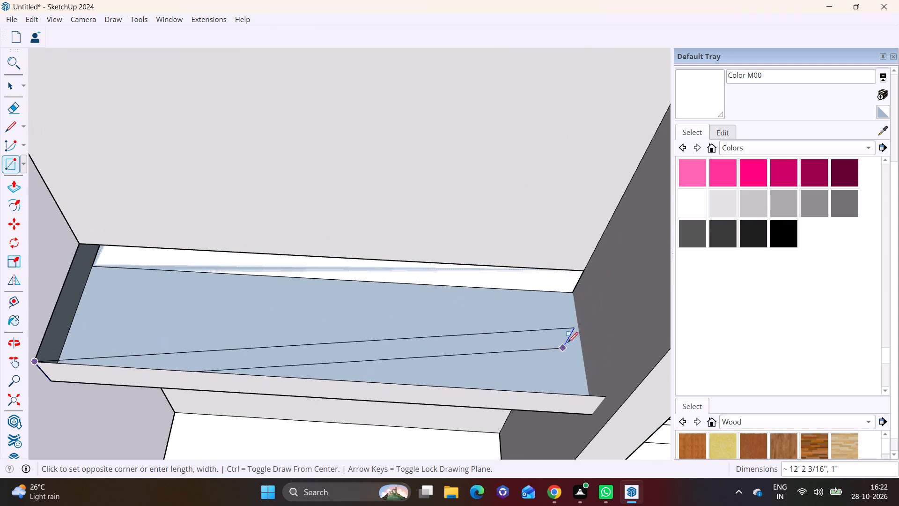
pyautogui.click(581, 272)
# Draw a rectangle about 3' 3 3/16" by 12' 6 1/8" covering the second slab below the roof between the wall corner and first fin.
pyautogui.scroll(-7, 448, 239)
pyautogui.keyDown('shift'); pyautogui.moveTo(386, 171); pyautogui.dragTo(331, 322, button='middle'); pyautogui.keyUp('shift')
pyautogui.click(95, 306)
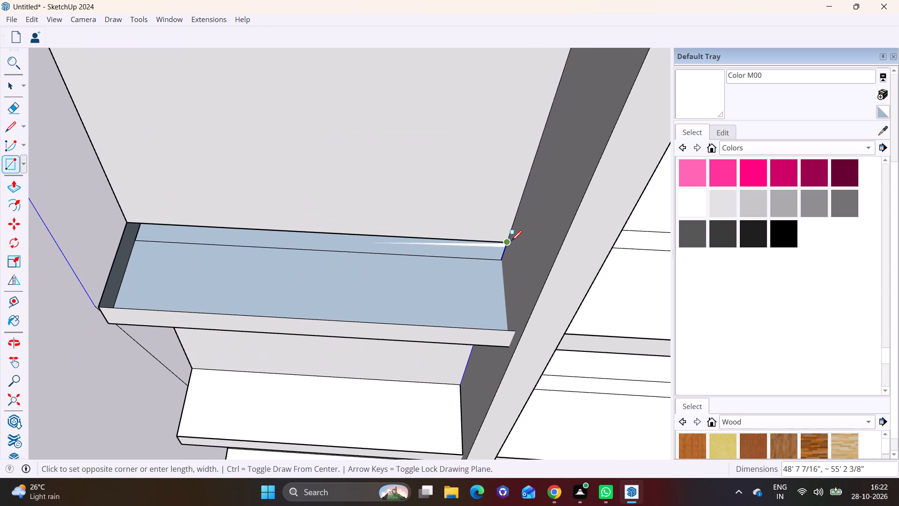
pyautogui.press('space')
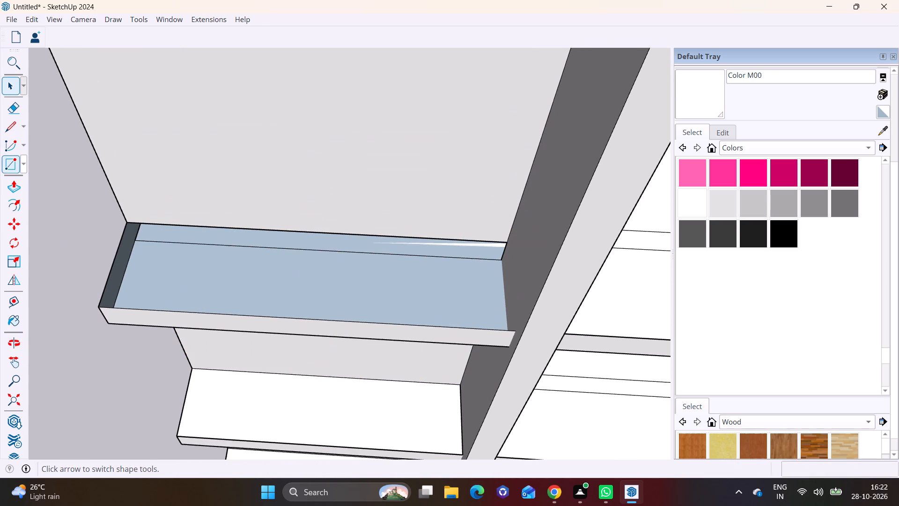
pyautogui.click(22, 161)
pyautogui.click(29, 176)
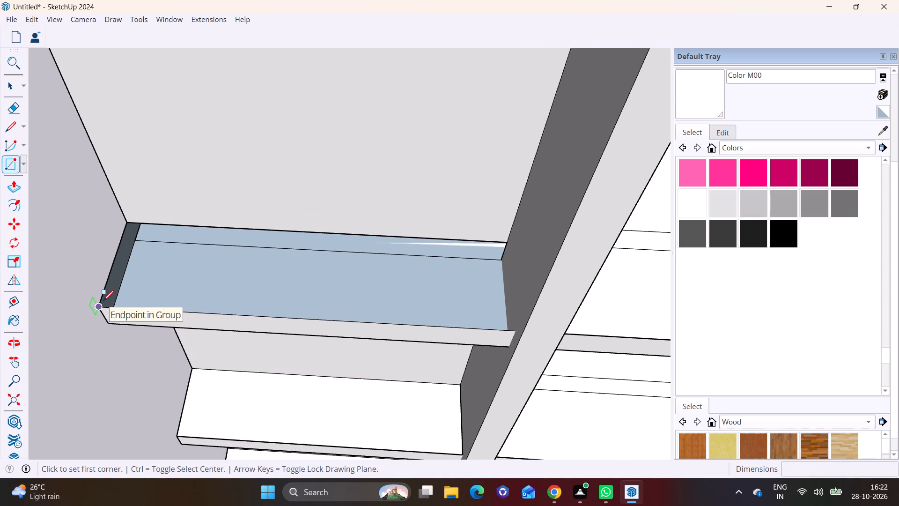
pyautogui.click(103, 301)
pyautogui.click(505, 245)
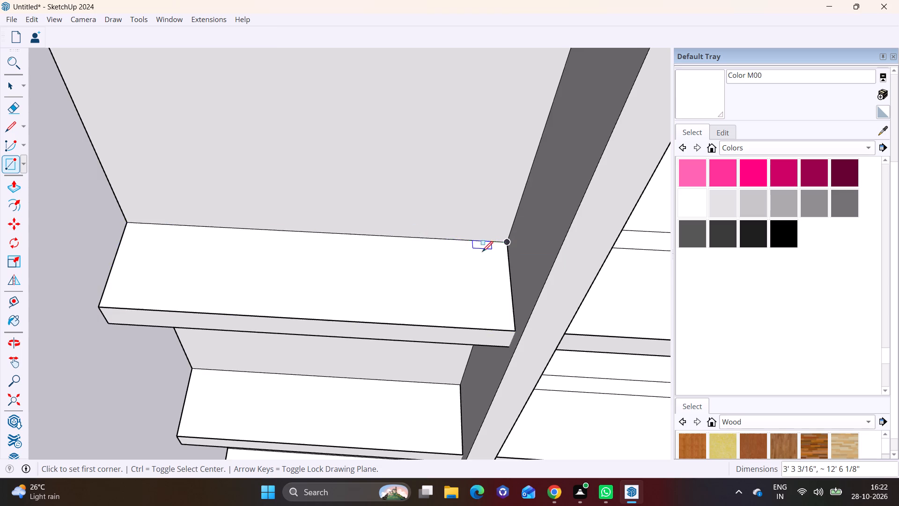
# Draw a rectangle covering the open top of the first slab below the roof between the wall corner and first fin.
pyautogui.scroll(-7, 385, 217)
pyautogui.keyDown('shift'); pyautogui.moveTo(307, 146); pyautogui.dragTo(195, 290, button='middle'); pyautogui.keyUp('shift')
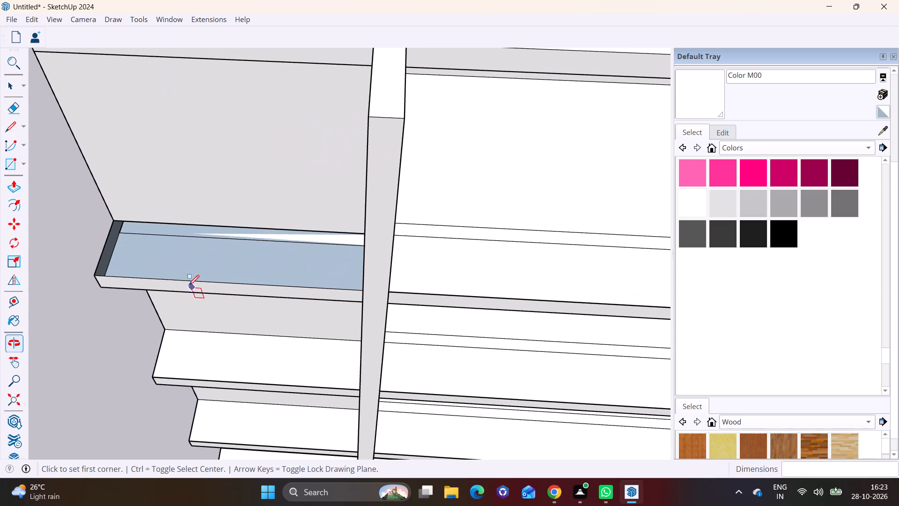
pyautogui.click(96, 273)
pyautogui.moveTo(354, 275); pyautogui.dragTo(432, 294, button='middle')
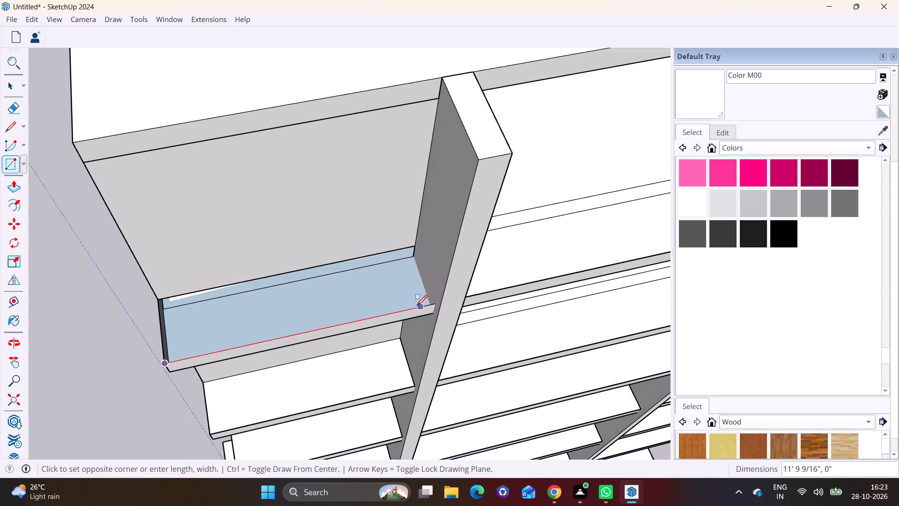
pyautogui.press('space')
pyautogui.click(22, 161)
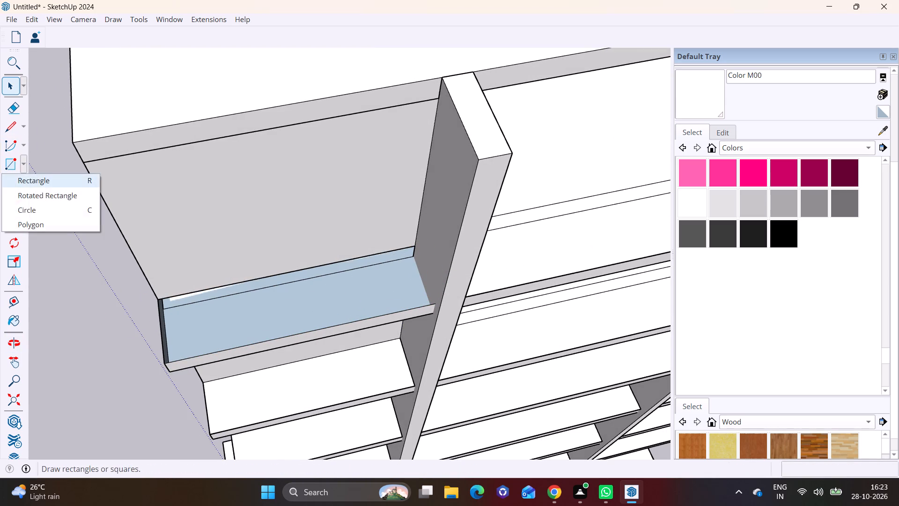
pyautogui.click(34, 177)
pyautogui.click(166, 361)
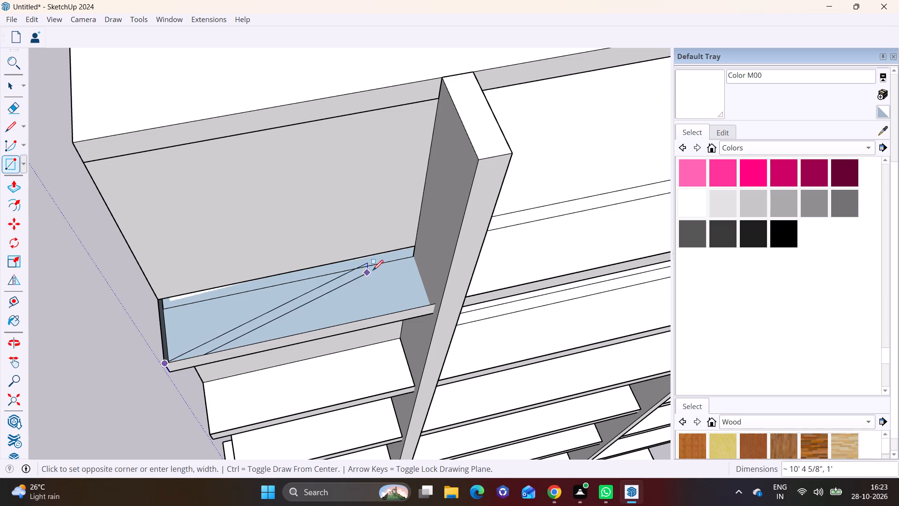
pyautogui.click(416, 251)
pyautogui.press('space')
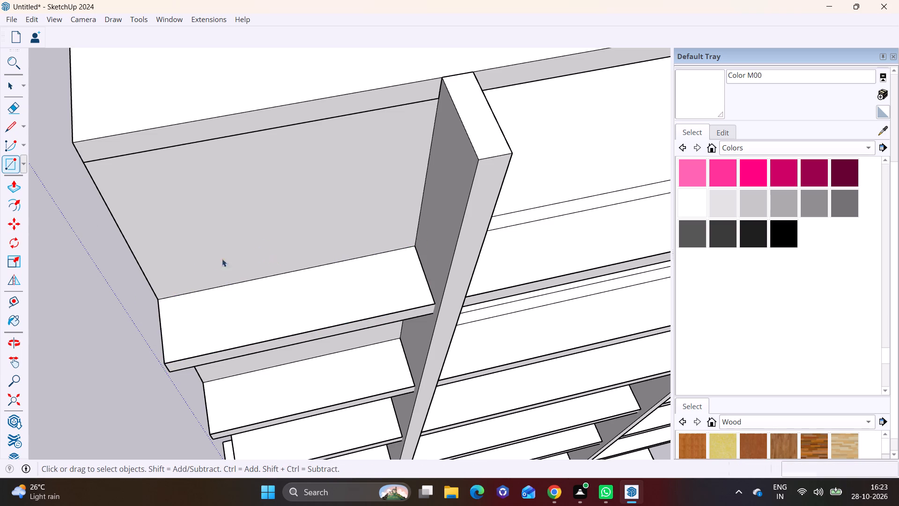
# Examine the whole building from outside, down to the ground-floor slab around the narrow slot.
pyautogui.scroll(-12, 195, 276)
pyautogui.moveTo(292, 295); pyautogui.dragTo(292, 140, button='middle')
pyautogui.scroll(2, 295, 185)
pyautogui.moveTo(318, 205); pyautogui.dragTo(347, 85, button='middle')
pyautogui.scroll(-6, 348, 174)
pyautogui.moveTo(349, 198); pyautogui.dragTo(436, 144, button='middle')
pyautogui.moveTo(427, 215); pyautogui.dragTo(448, 237, button='middle')
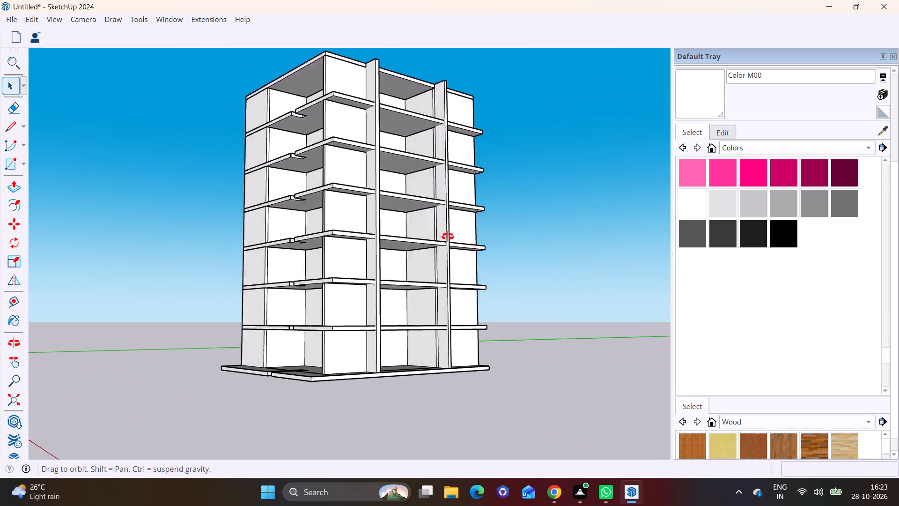
pyautogui.moveTo(448, 237); pyautogui.dragTo(486, 298, button='middle')
pyautogui.middleClick(411, 278)
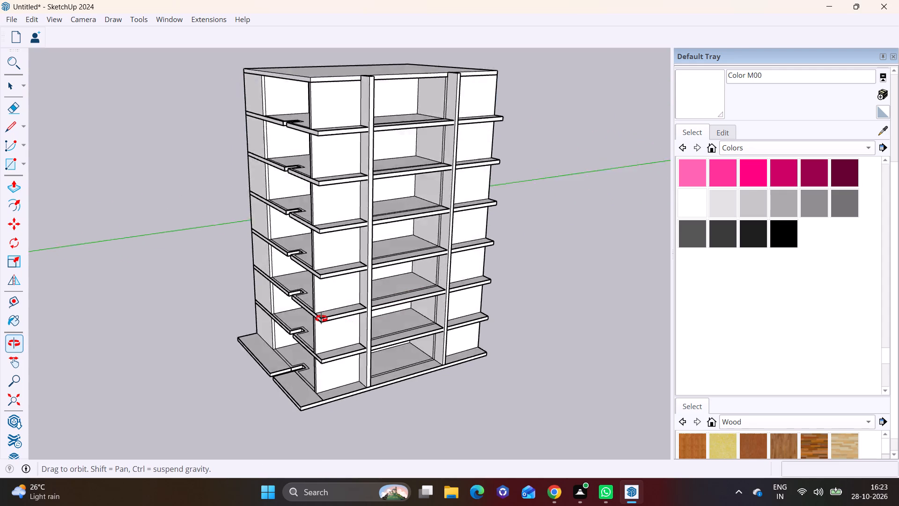
pyautogui.scroll(8, 323, 328)
pyautogui.keyDown('shift'); pyautogui.moveTo(313, 336); pyautogui.dragTo(285, 319, button='middle'); pyautogui.keyUp('shift')
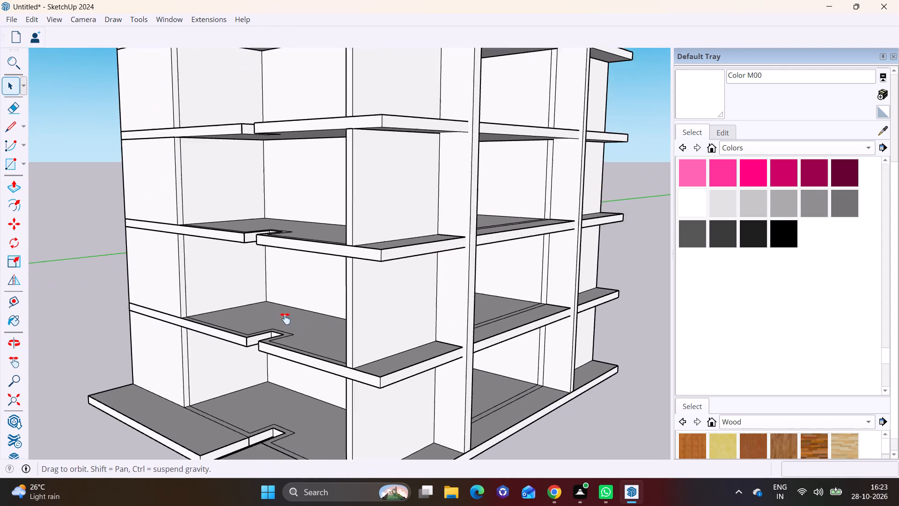
pyautogui.keyDown('shift'); pyautogui.moveTo(285, 319); pyautogui.dragTo(280, 245, button='middle'); pyautogui.keyUp('shift')
pyautogui.moveTo(271, 346); pyautogui.dragTo(280, 419, button='middle')
pyautogui.scroll(7, 310, 398)
pyautogui.keyDown('shift'); pyautogui.moveTo(298, 382); pyautogui.dragTo(294, 311, button='middle'); pyautogui.keyUp('shift')
pyautogui.scroll(2, 289, 316)
pyautogui.middleClick(289, 316)
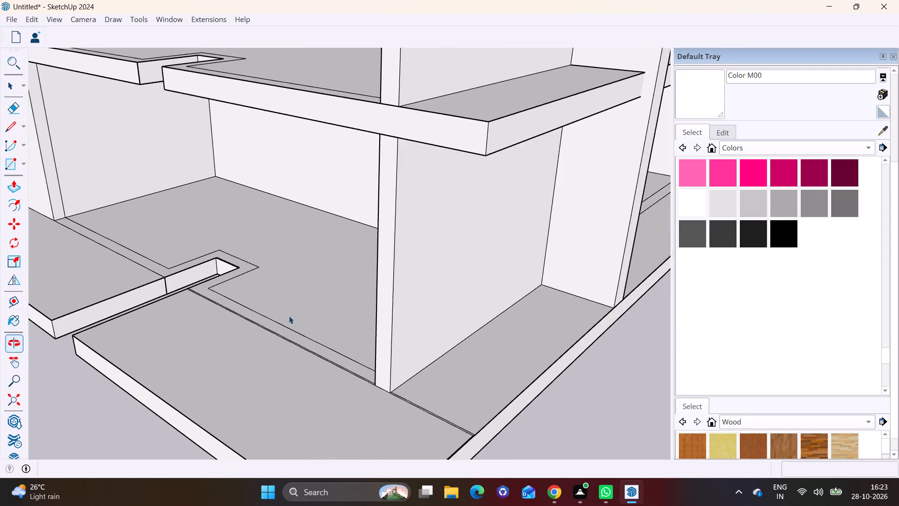
pyautogui.scroll(2, 289, 316)
pyautogui.moveTo(280, 346); pyautogui.dragTo(278, 385, button='middle')
pyautogui.scroll(3, 317, 383)
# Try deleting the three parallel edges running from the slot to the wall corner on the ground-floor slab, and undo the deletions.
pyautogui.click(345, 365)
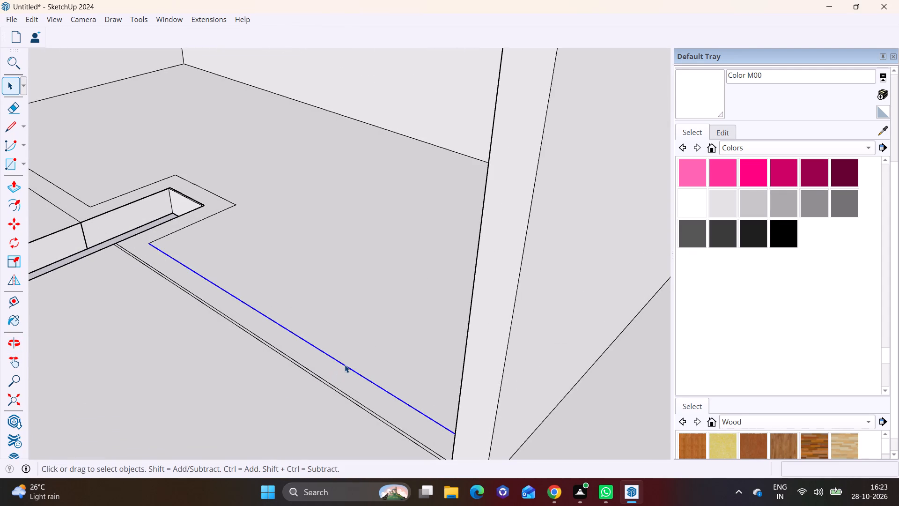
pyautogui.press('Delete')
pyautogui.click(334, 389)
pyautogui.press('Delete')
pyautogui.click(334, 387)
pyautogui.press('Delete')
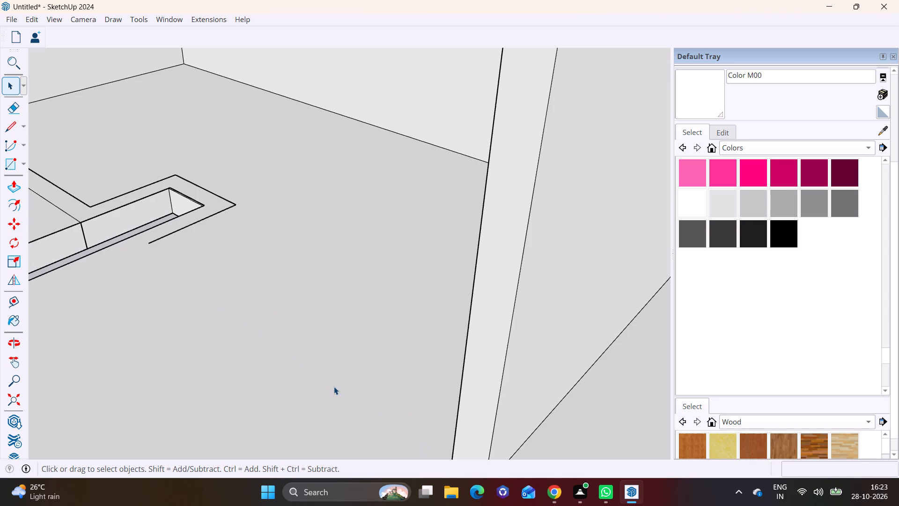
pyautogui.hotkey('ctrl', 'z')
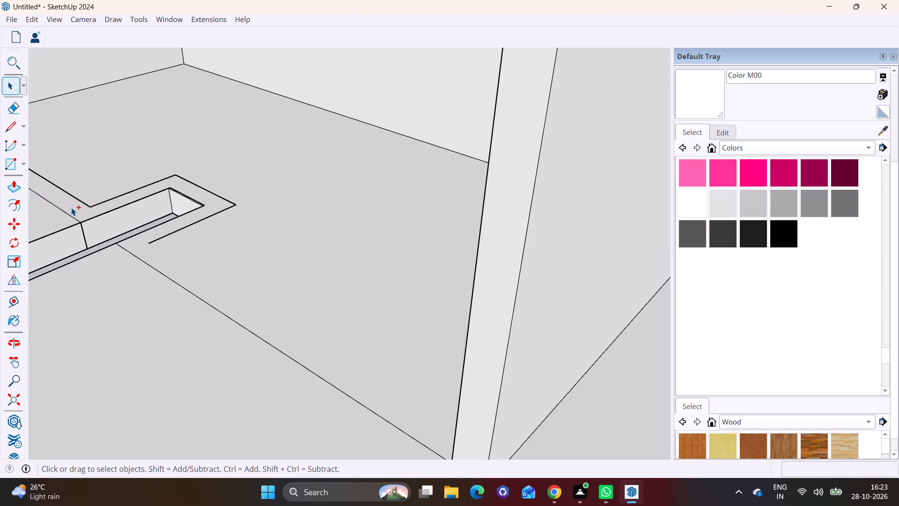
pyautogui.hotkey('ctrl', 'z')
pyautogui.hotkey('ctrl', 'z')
# Delete the two parallel floor edges running away from the far side of the ground-floor slab's slot.
pyautogui.keyDown('shift'); pyautogui.moveTo(177, 223); pyautogui.dragTo(218, 242, button='middle'); pyautogui.keyUp('shift')
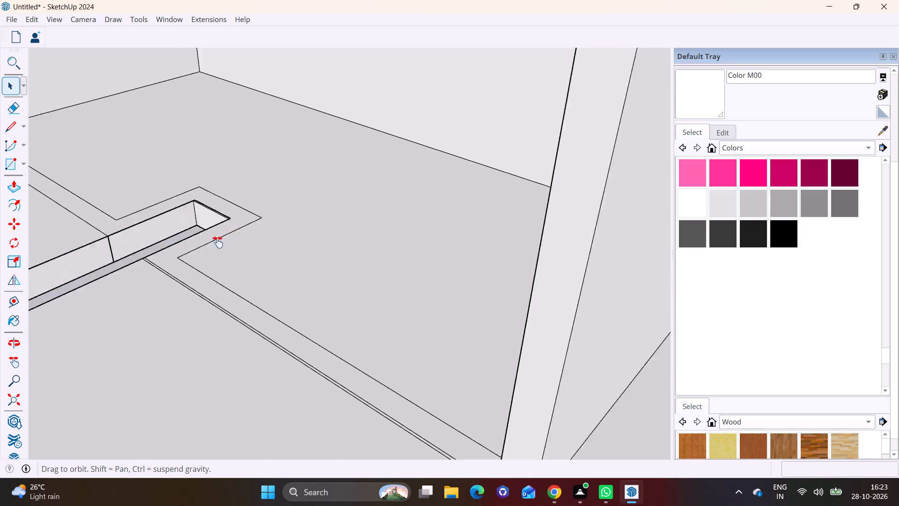
pyautogui.keyDown('shift'); pyautogui.moveTo(218, 242); pyautogui.dragTo(300, 278, button='middle'); pyautogui.keyUp('shift')
pyautogui.scroll(2, 183, 256)
pyautogui.click(178, 240)
pyautogui.press('Delete')
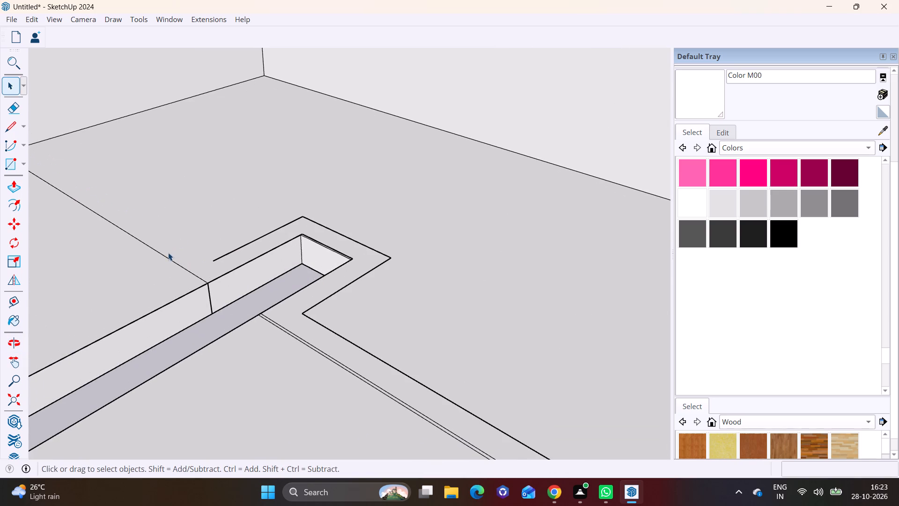
pyautogui.click(166, 258)
pyautogui.press('Delete')
# Delete the three long parallel edges running from the near side of the slot toward the wall corner on the ground-floor slab.
pyautogui.click(278, 329)
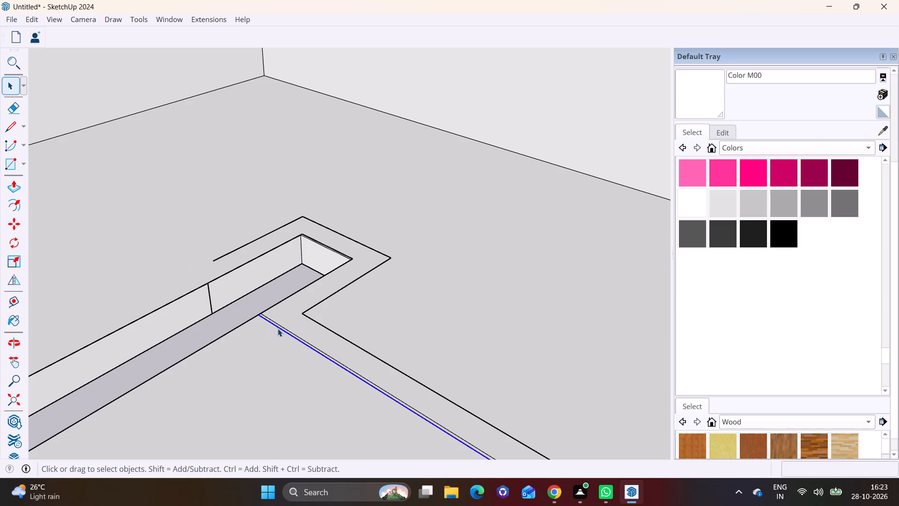
pyautogui.press('Delete')
pyautogui.click(281, 326)
pyautogui.press('Delete')
pyautogui.click(319, 320)
pyautogui.click(320, 322)
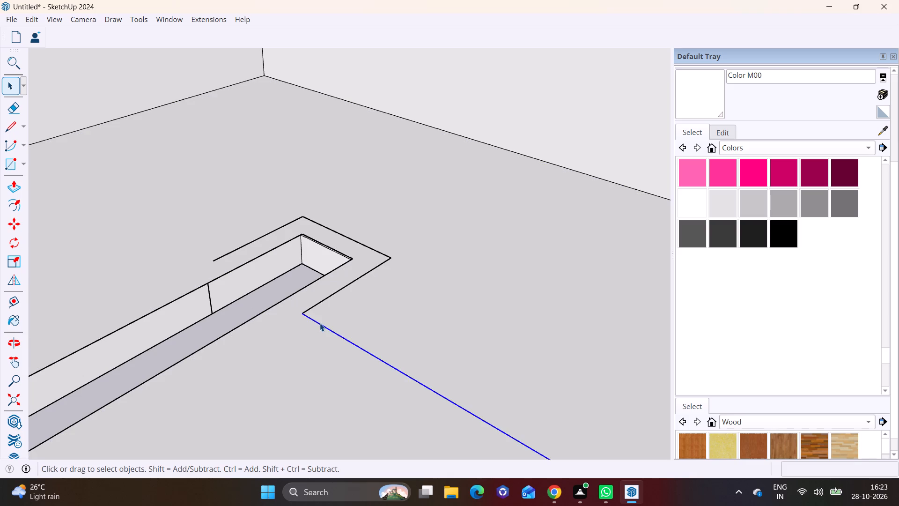
pyautogui.press('Delete')
# Delete the three remaining inset outline edges around the closed end of the ground-floor slab's slot.
pyautogui.click(316, 305)
pyautogui.press('Delete')
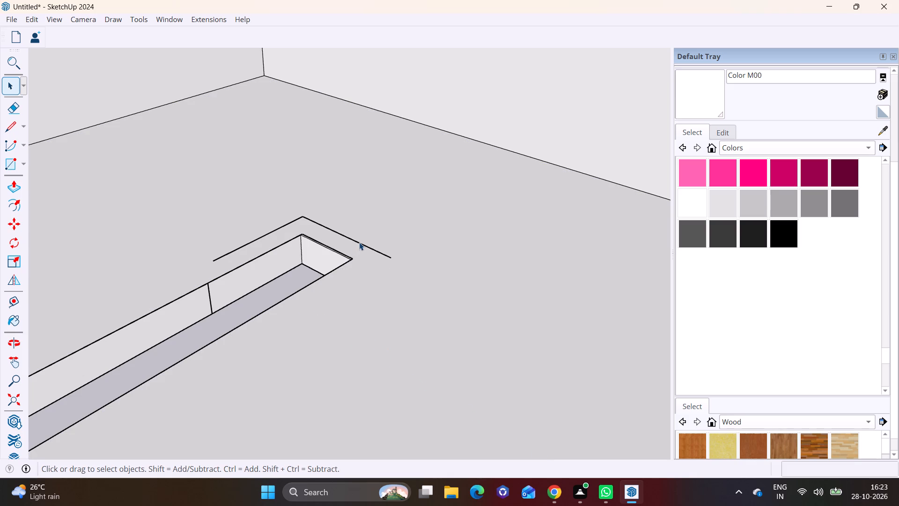
pyautogui.click(359, 242)
pyautogui.press('Delete')
pyautogui.click(267, 233)
pyautogui.press('Delete')
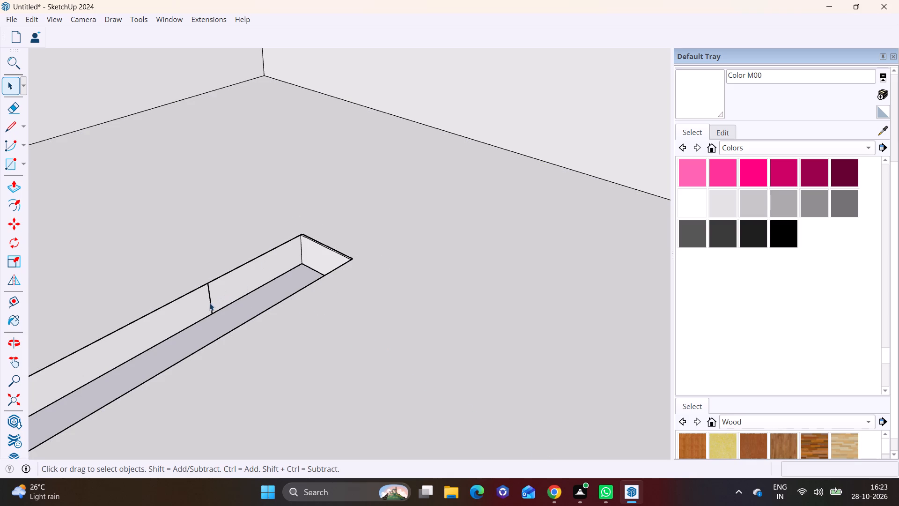
# Delete the vertical seam edge on the inner side face of the ground-floor slab's slot.
pyautogui.click(209, 303)
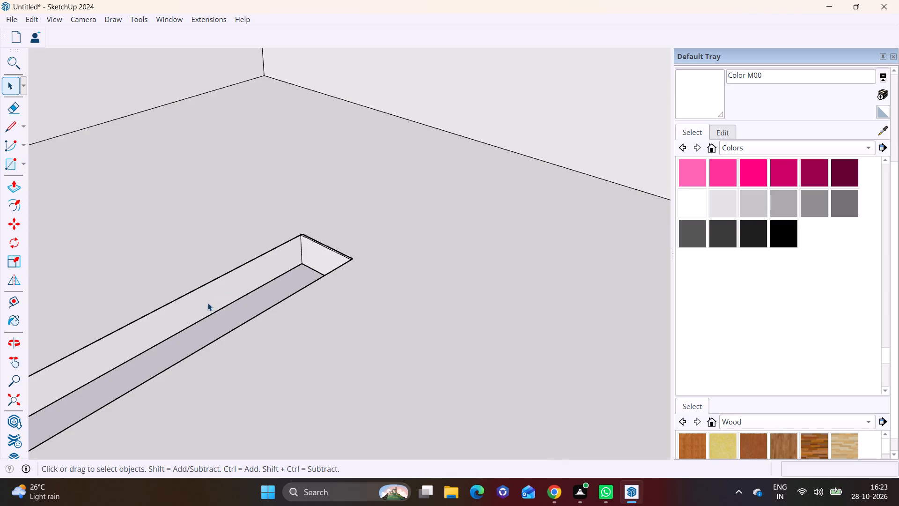
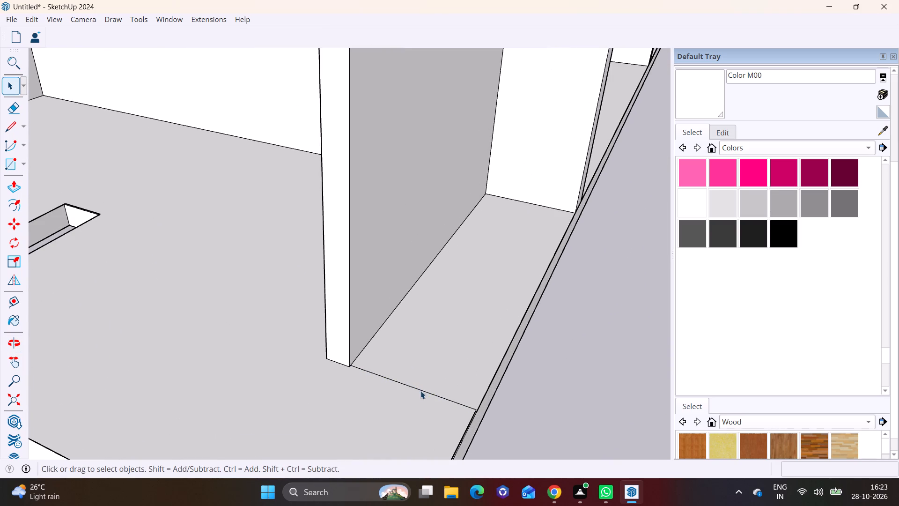
# Delete the ground-floor edge running from the wall's end corner to the slab's outer edge.
pyautogui.click(428, 391)
pyautogui.press('Delete')
# Delete the two long parallel edges crossing the ground-floor slab in the bay between two fins.
pyautogui.scroll(-5, 381, 383)
pyautogui.moveTo(419, 388); pyautogui.dragTo(357, 239, button='middle')
pyautogui.moveTo(328, 330); pyautogui.dragTo(340, 227, button='middle')
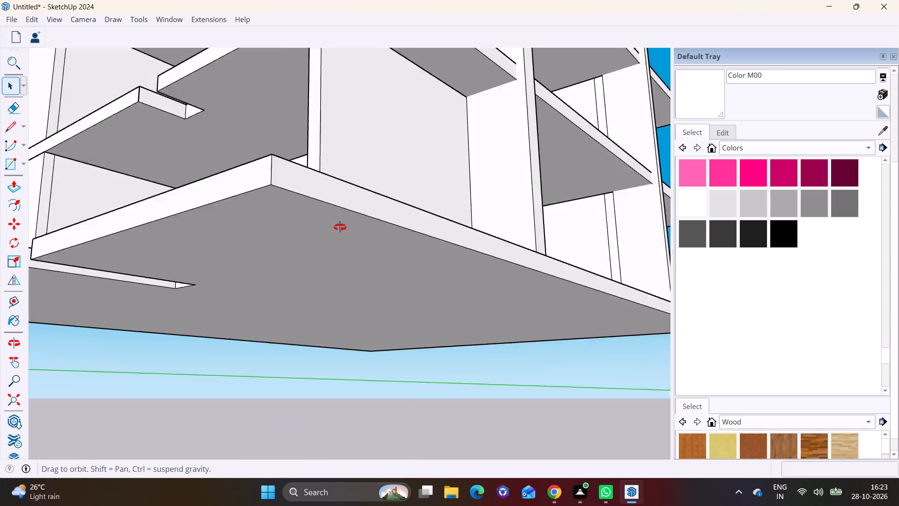
pyautogui.moveTo(340, 227); pyautogui.dragTo(286, 338, button='middle')
pyautogui.scroll(-7, 291, 253)
pyautogui.moveTo(241, 253); pyautogui.dragTo(554, 297, button='middle')
pyautogui.moveTo(238, 276); pyautogui.dragTo(0, 313, button='middle')
pyautogui.moveTo(275, 298); pyautogui.dragTo(44, 312, button='middle')
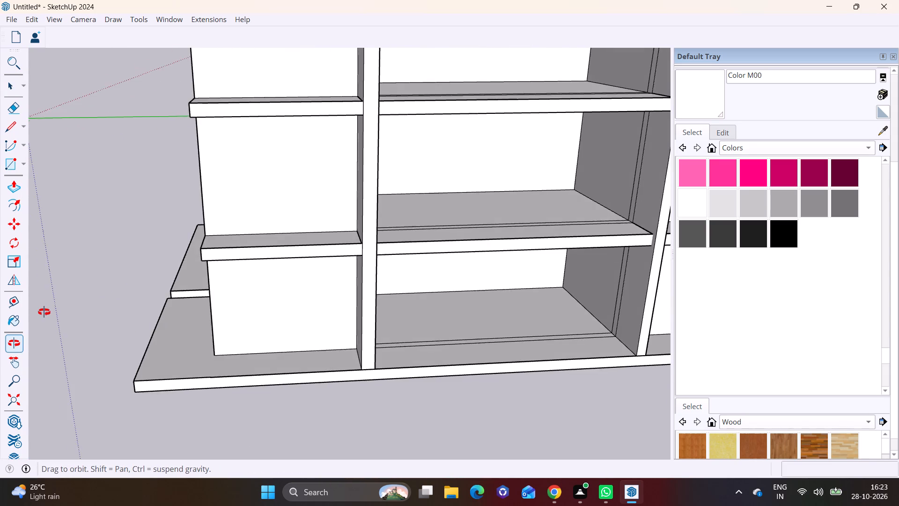
pyautogui.moveTo(44, 312); pyautogui.dragTo(36, 297, button='middle')
pyautogui.scroll(6, 547, 333)
pyautogui.moveTo(513, 332); pyautogui.dragTo(305, 307, button='middle')
pyautogui.moveTo(305, 307); pyautogui.dragTo(323, 360, button='middle')
pyautogui.scroll(2, 418, 320)
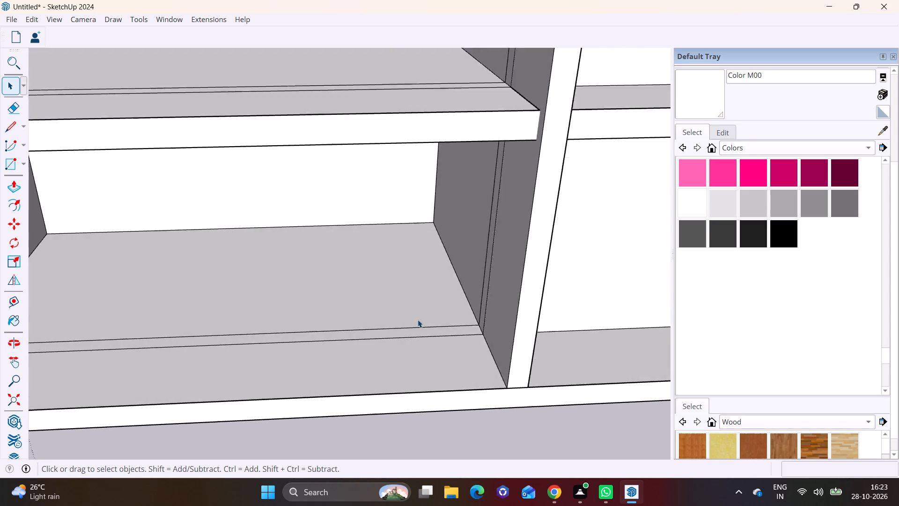
pyautogui.scroll(5, 418, 320)
pyautogui.click(427, 332)
pyautogui.press('Delete')
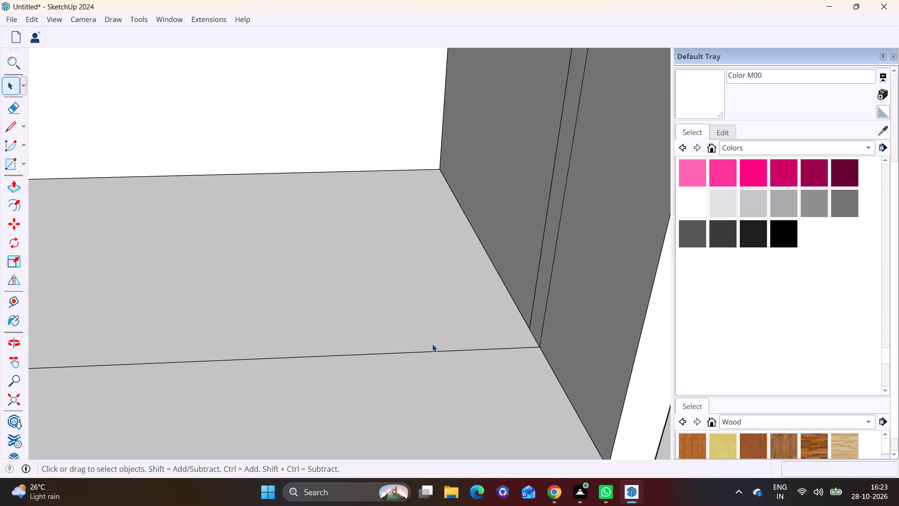
pyautogui.click(434, 352)
pyautogui.press('Delete')
# Delete the two vertical seam edges on the fin face at one end of the ground-floor bay.
pyautogui.click(535, 291)
pyautogui.press('Delete')
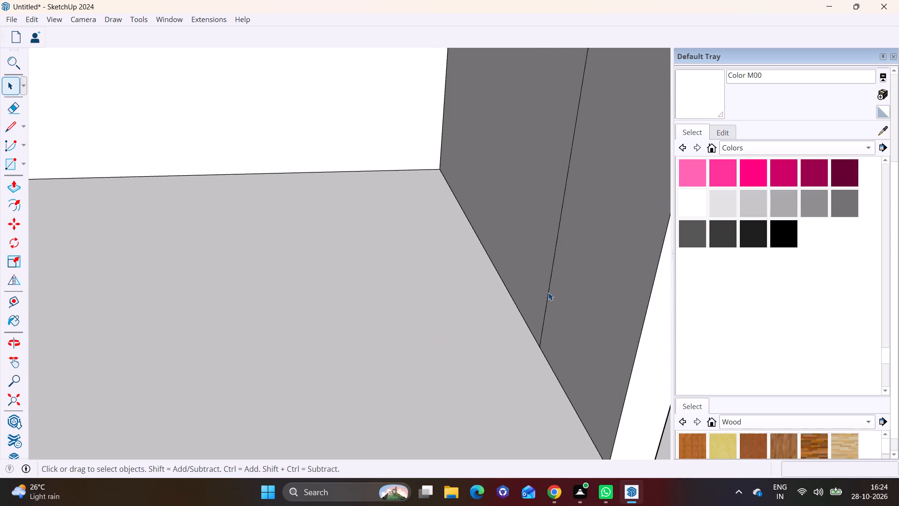
pyautogui.click(548, 292)
pyautogui.press('Delete')
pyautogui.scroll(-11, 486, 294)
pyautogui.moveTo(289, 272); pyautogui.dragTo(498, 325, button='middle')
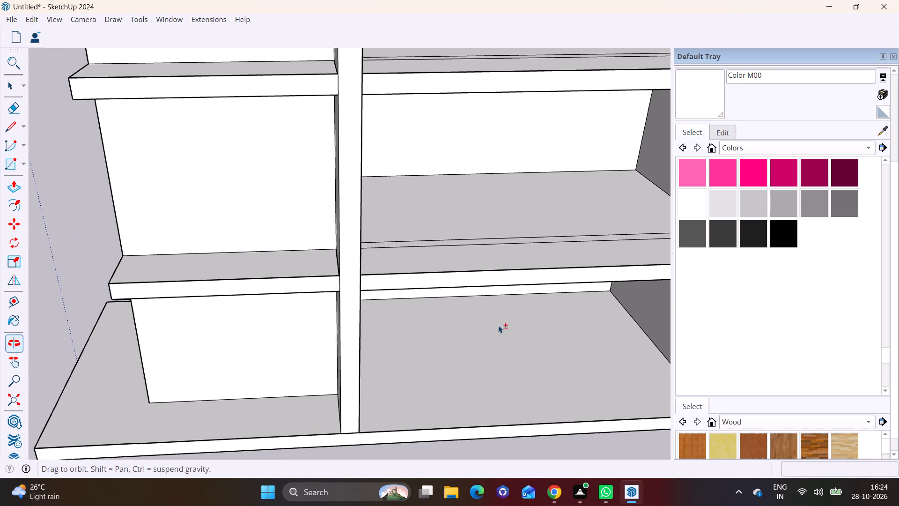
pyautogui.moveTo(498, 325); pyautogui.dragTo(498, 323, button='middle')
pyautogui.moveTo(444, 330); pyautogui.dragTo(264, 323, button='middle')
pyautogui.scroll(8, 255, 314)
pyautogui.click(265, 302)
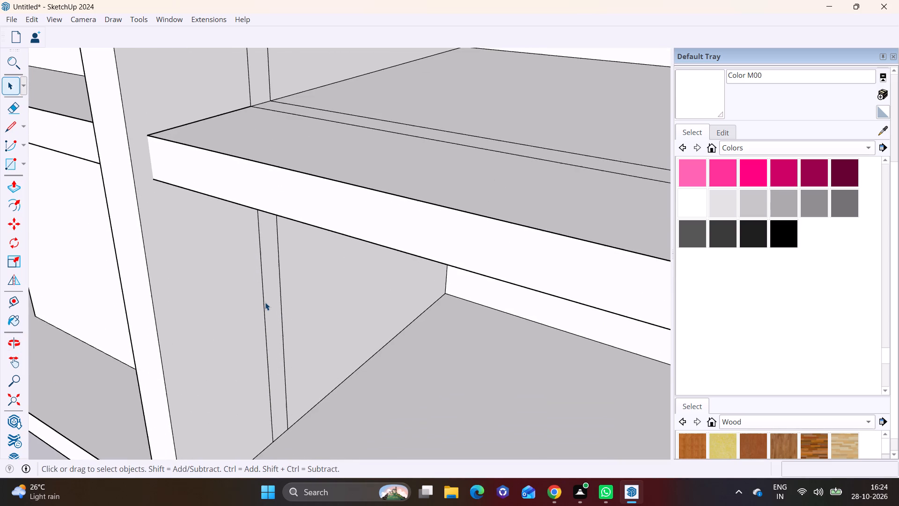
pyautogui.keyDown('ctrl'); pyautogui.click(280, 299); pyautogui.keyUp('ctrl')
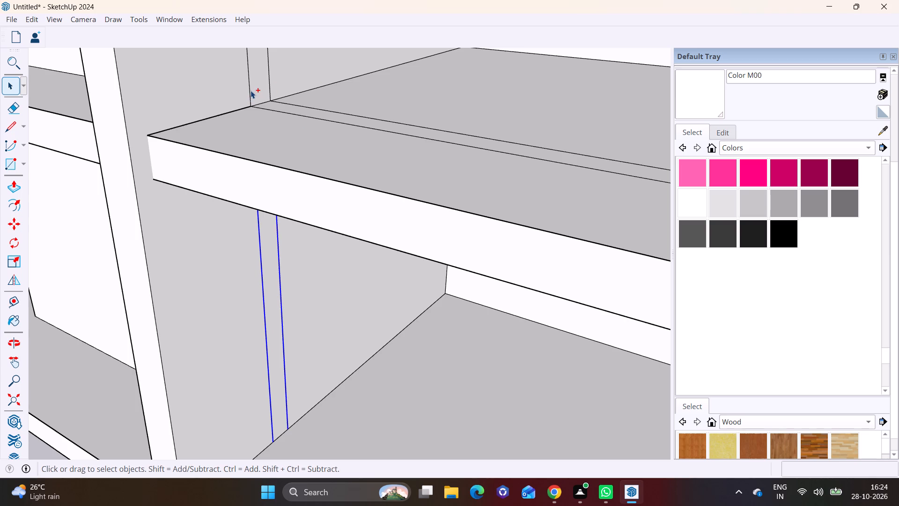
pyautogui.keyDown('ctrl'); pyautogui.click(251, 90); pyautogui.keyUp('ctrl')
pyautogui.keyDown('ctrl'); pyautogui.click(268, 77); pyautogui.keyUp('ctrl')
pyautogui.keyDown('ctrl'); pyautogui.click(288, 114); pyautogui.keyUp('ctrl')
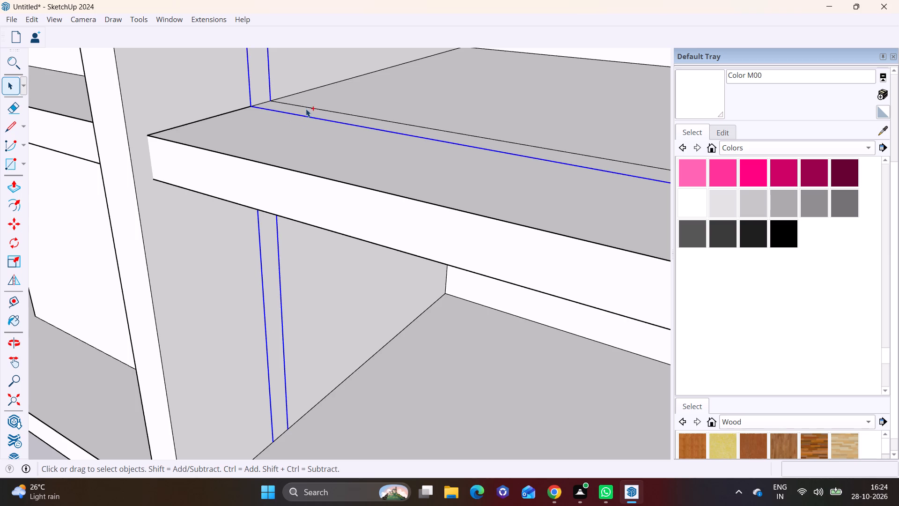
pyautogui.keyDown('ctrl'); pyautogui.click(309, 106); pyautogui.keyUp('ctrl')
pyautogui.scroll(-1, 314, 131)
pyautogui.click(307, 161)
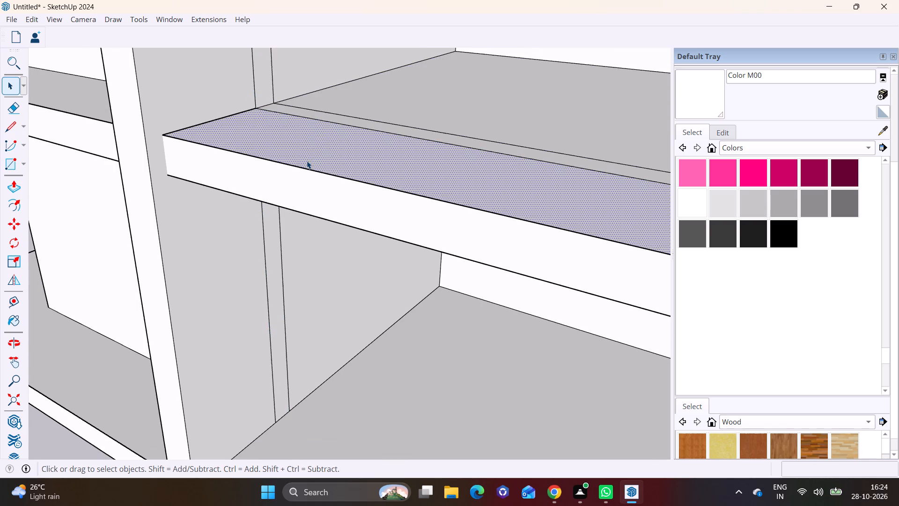
# Delete the paired parallel edges across the bay's next two slabs, plus the remaining vertical seam pairs on both fins from ground level through those storeys.
pyautogui.click(254, 82)
pyautogui.keyDown('ctrl'); pyautogui.click(273, 75); pyautogui.keyUp('ctrl')
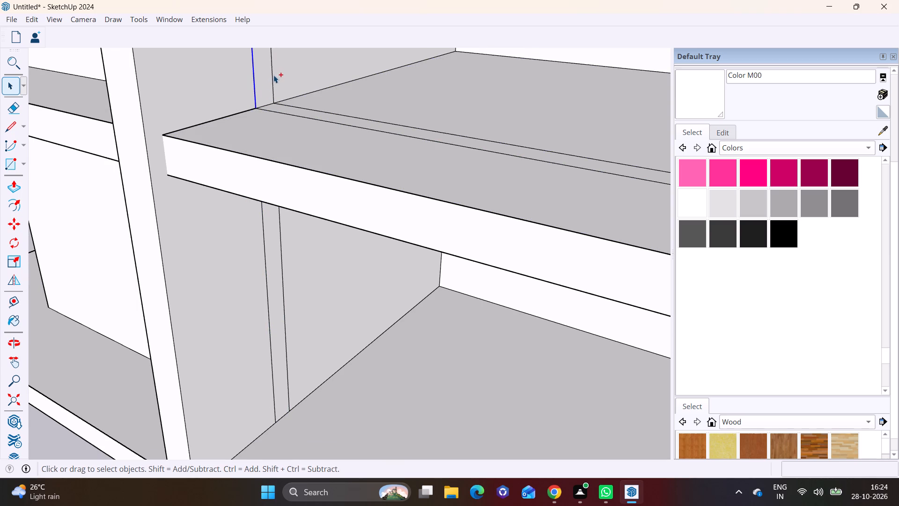
pyautogui.keyDown('ctrl'); pyautogui.scroll(5, 309, 107); pyautogui.keyUp('ctrl')
pyautogui.keyDown('ctrl'); pyautogui.click(326, 127); pyautogui.keyUp('ctrl')
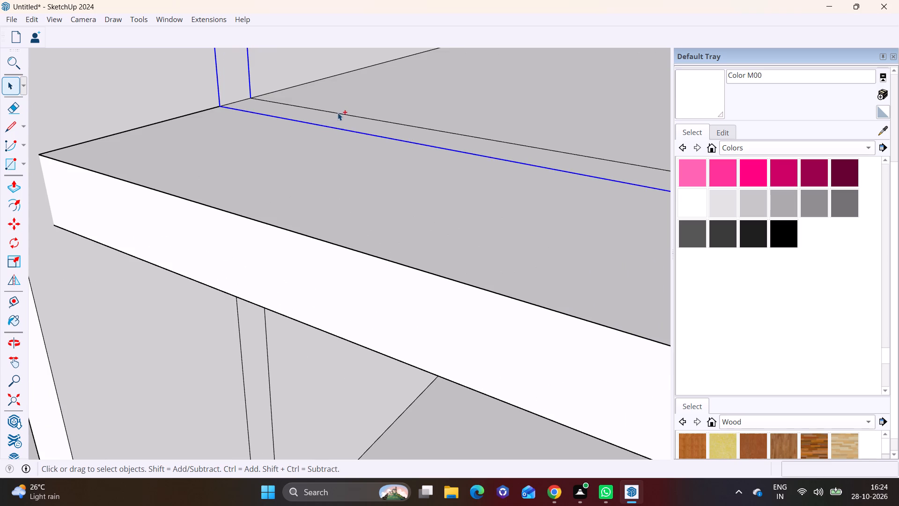
pyautogui.keyDown('ctrl'); pyautogui.click(339, 112); pyautogui.keyUp('ctrl')
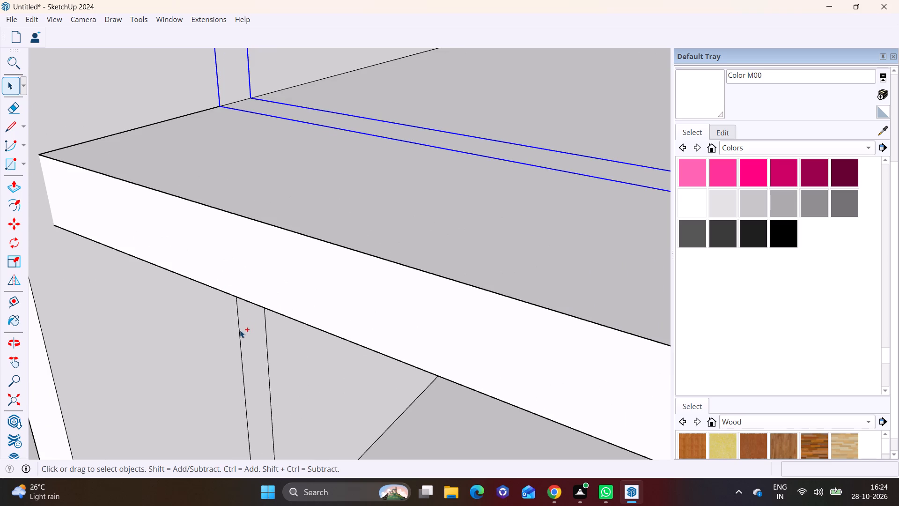
pyautogui.keyDown('ctrl'); pyautogui.click(240, 330); pyautogui.keyUp('ctrl')
pyautogui.keyDown('ctrl'); pyautogui.click(264, 321); pyautogui.keyUp('ctrl')
pyautogui.scroll(-6, 268, 321)
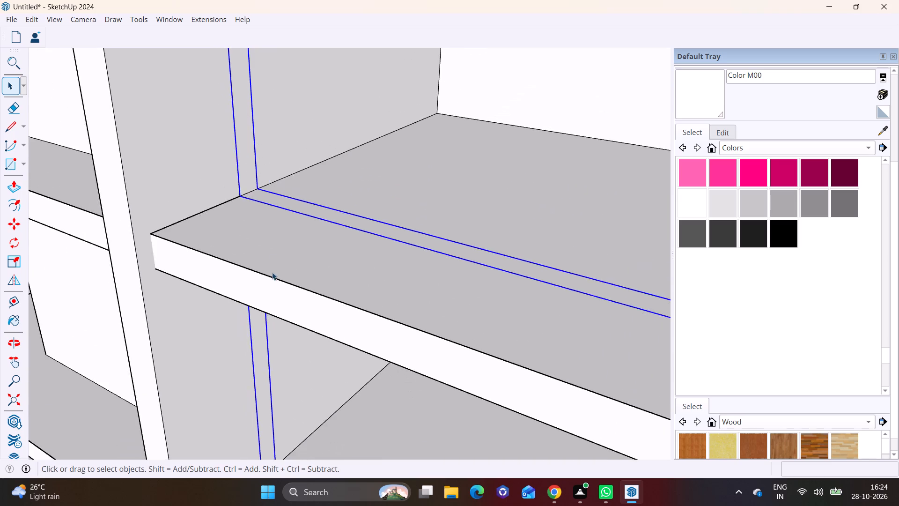
pyautogui.scroll(-12, 272, 272)
pyautogui.keyDown('shift'); pyautogui.moveTo(323, 192); pyautogui.dragTo(286, 394, button='middle'); pyautogui.keyUp('shift')
pyautogui.scroll(3, 232, 324)
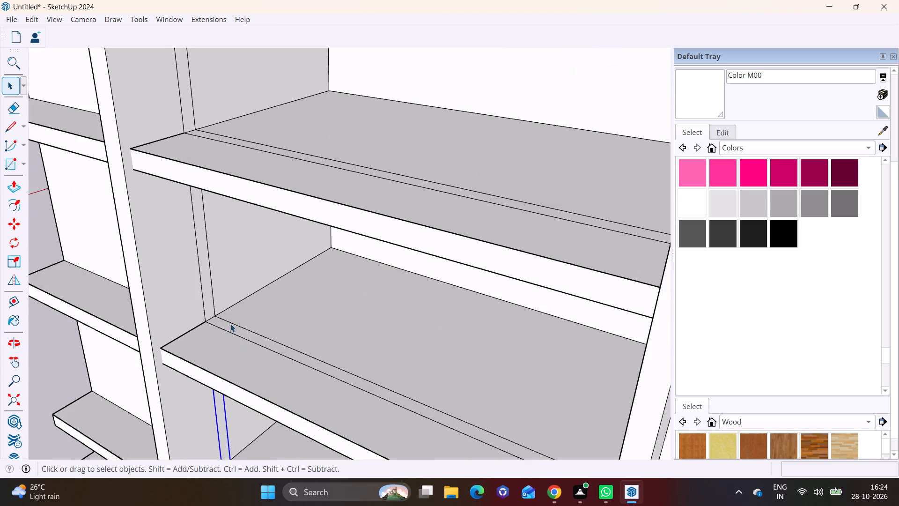
pyautogui.scroll(7, 230, 324)
pyautogui.keyDown('ctrl'); pyautogui.click(190, 280); pyautogui.keyUp('ctrl')
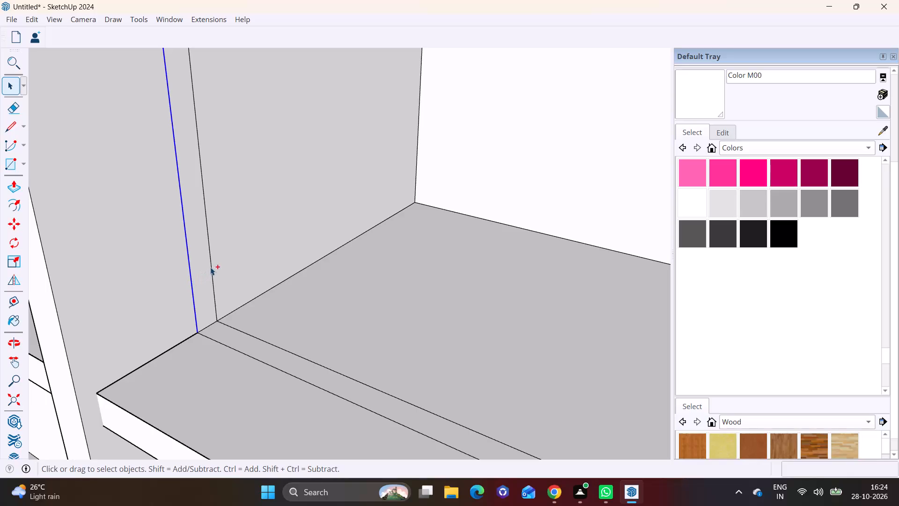
pyautogui.keyDown('ctrl'); pyautogui.click(211, 267); pyautogui.keyUp('ctrl')
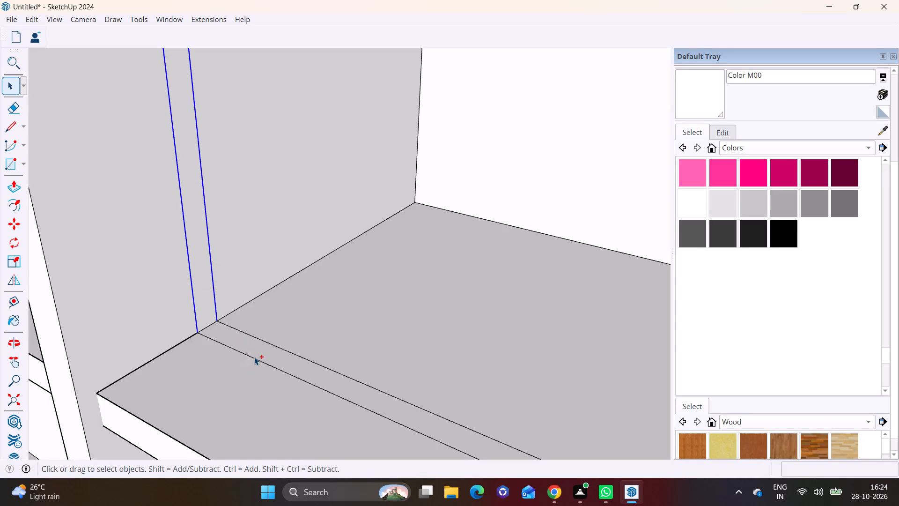
pyautogui.keyDown('ctrl'); pyautogui.click(254, 357); pyautogui.keyUp('ctrl')
pyautogui.keyDown('ctrl'); pyautogui.click(274, 346); pyautogui.keyUp('ctrl')
pyautogui.scroll(-6, 278, 354)
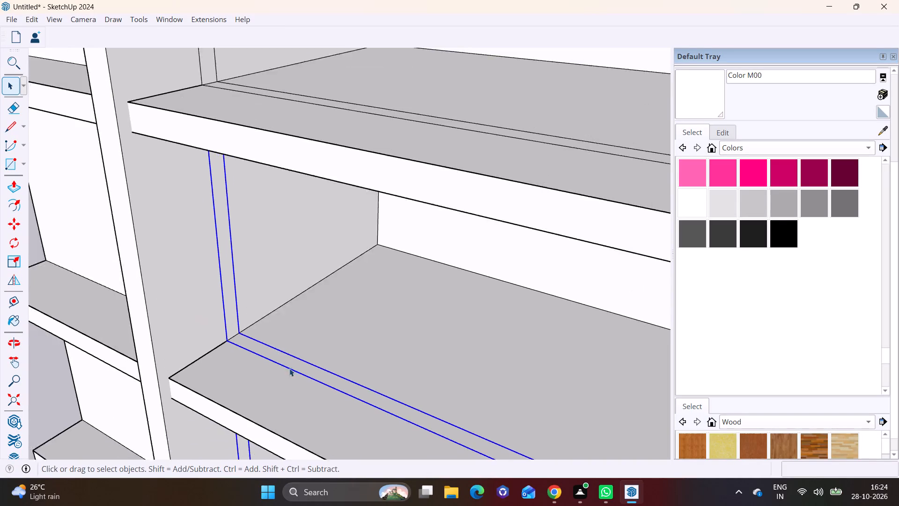
pyautogui.moveTo(379, 380); pyautogui.dragTo(577, 351, button='middle')
pyautogui.keyDown('shift'); pyautogui.moveTo(524, 312); pyautogui.dragTo(149, 319, button='middle'); pyautogui.keyUp('shift')
pyautogui.moveTo(313, 317); pyautogui.dragTo(434, 294, button='middle')
pyautogui.scroll(3, 489, 264)
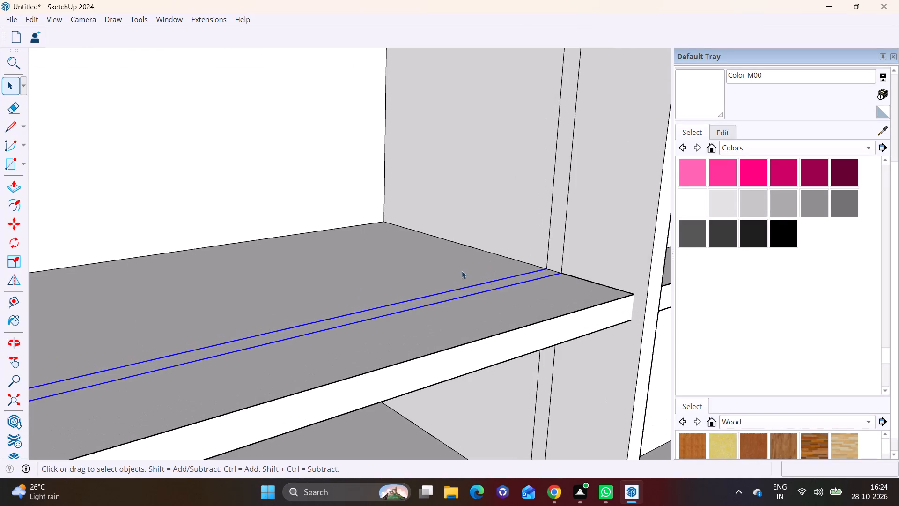
pyautogui.keyDown('ctrl'); pyautogui.click(564, 239); pyautogui.keyUp('ctrl')
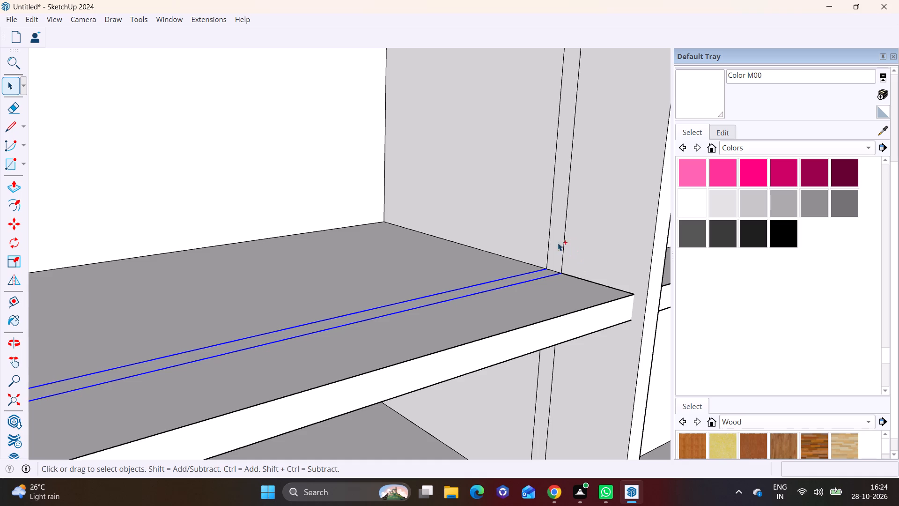
pyautogui.keyDown('ctrl'); pyautogui.click(549, 235); pyautogui.keyUp('ctrl')
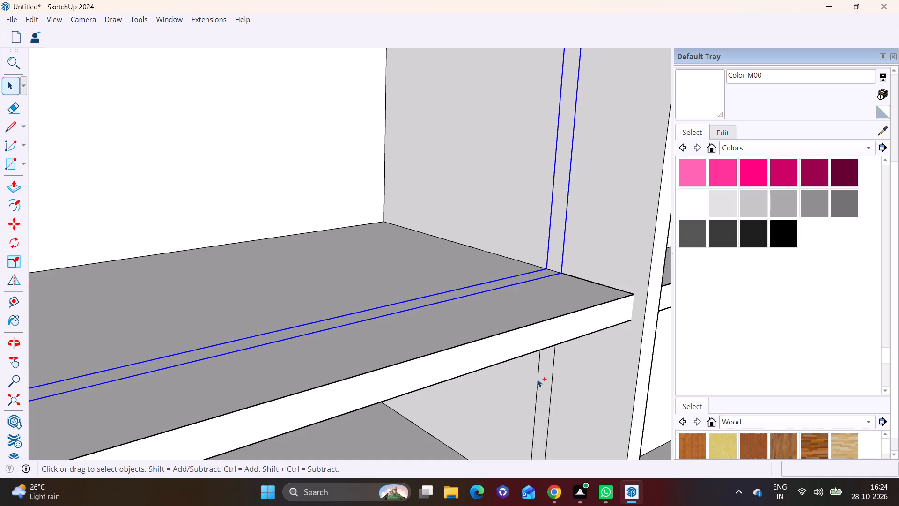
pyautogui.keyDown('ctrl'); pyautogui.click(537, 379); pyautogui.keyUp('ctrl')
pyautogui.keyDown('ctrl'); pyautogui.click(553, 376); pyautogui.keyUp('ctrl')
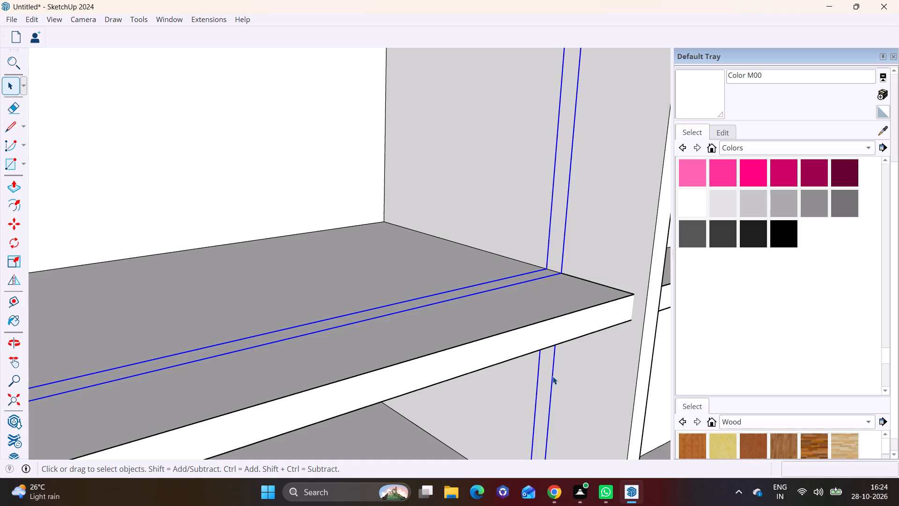
pyautogui.press('Delete')
# Delete the paired vertical seams on the bay's opposite fin and the paired parallel edges across its slabs, through the upper four storeys.
pyautogui.scroll(-11, 553, 376)
pyautogui.moveTo(520, 355); pyautogui.dragTo(290, 336, button='middle')
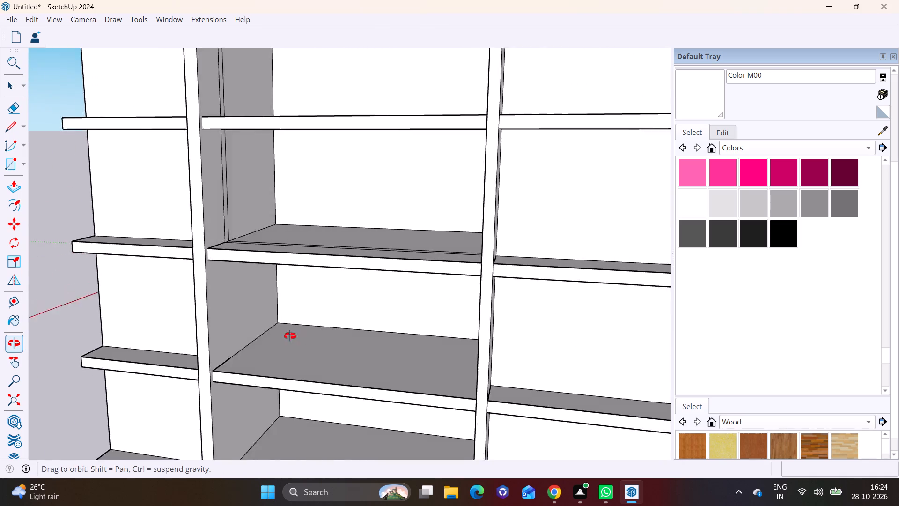
pyautogui.moveTo(290, 336); pyautogui.dragTo(247, 319, button='middle')
pyautogui.scroll(10, 214, 233)
pyautogui.moveTo(212, 238); pyautogui.dragTo(189, 298, button='middle')
pyautogui.scroll(6, 182, 249)
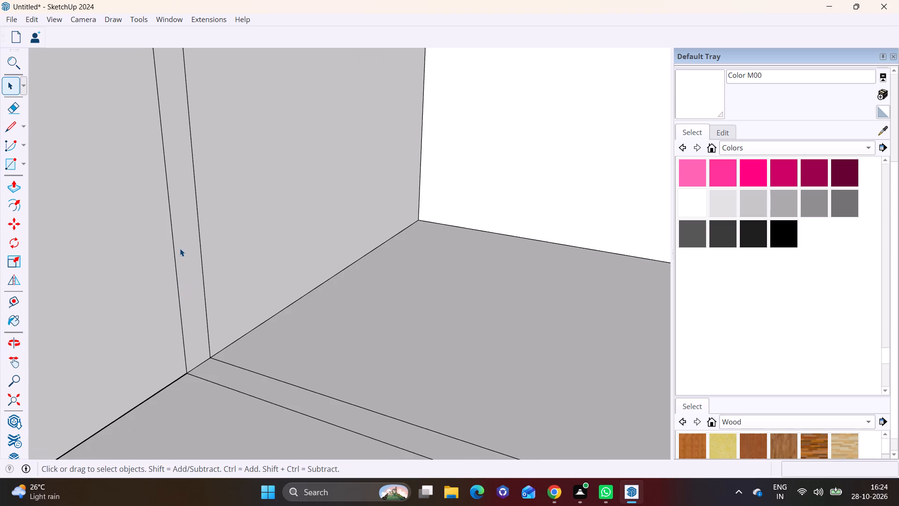
pyautogui.click(175, 255)
pyautogui.keyDown('ctrl'); pyautogui.click(203, 246); pyautogui.keyUp('ctrl')
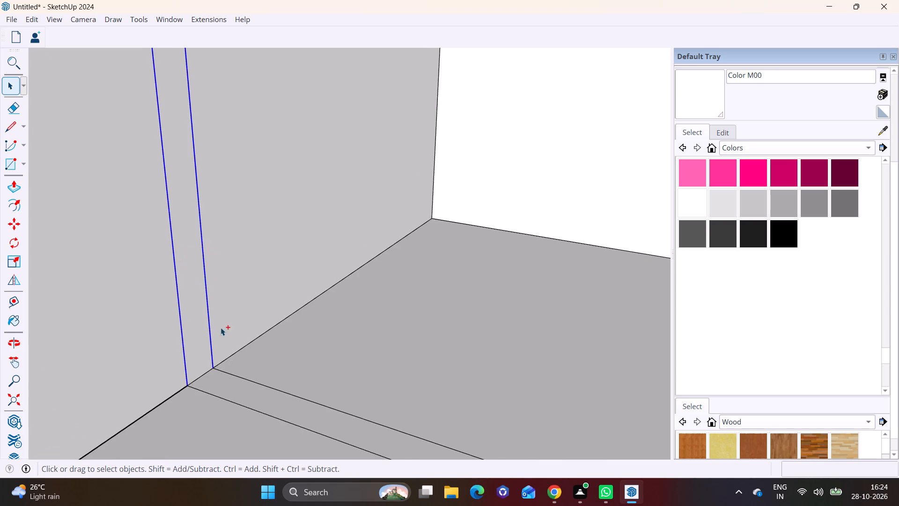
pyautogui.keyDown('ctrl'); pyautogui.click(243, 405); pyautogui.keyUp('ctrl')
pyautogui.keyDown('ctrl'); pyautogui.click(270, 386); pyautogui.keyUp('ctrl')
pyautogui.scroll(-2, 278, 369)
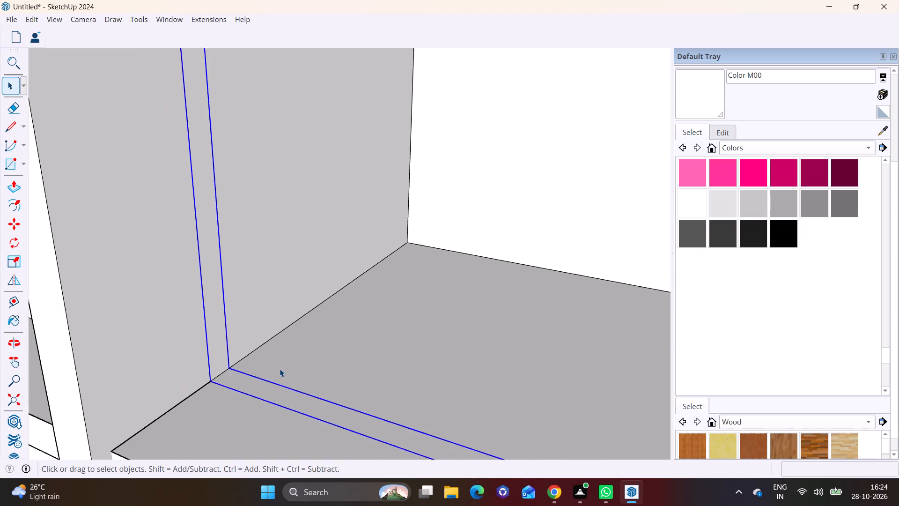
pyautogui.scroll(-10, 280, 369)
pyautogui.scroll(7, 233, 170)
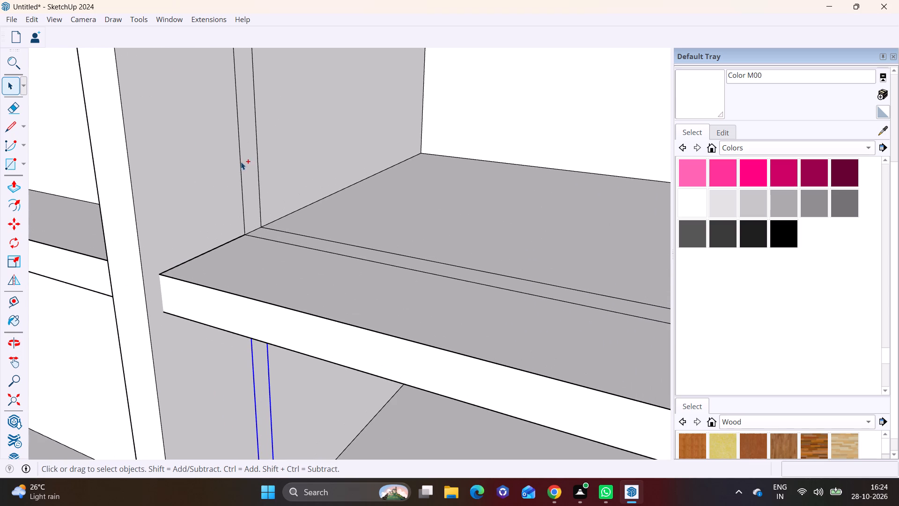
pyautogui.keyDown('ctrl'); pyautogui.click(241, 161); pyautogui.keyUp('ctrl')
pyautogui.keyDown('ctrl'); pyautogui.click(257, 156); pyautogui.keyUp('ctrl')
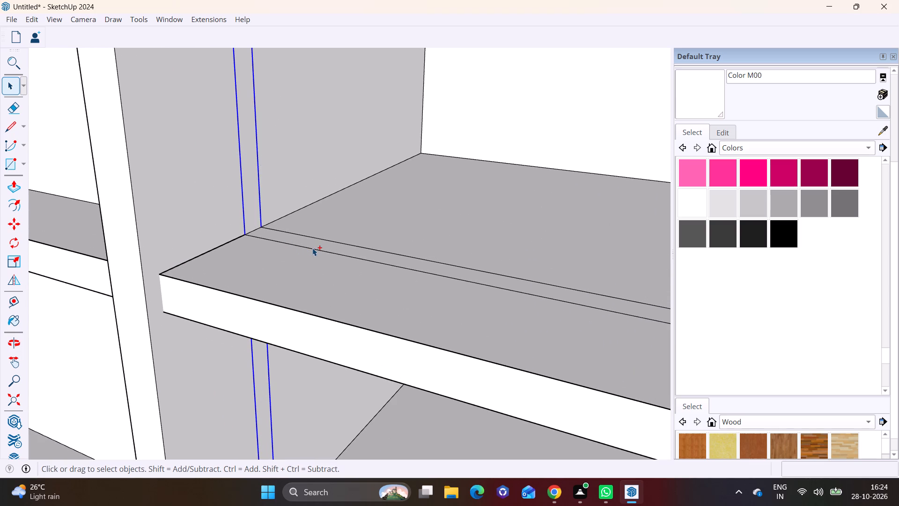
pyautogui.keyDown('ctrl'); pyautogui.click(312, 248); pyautogui.keyUp('ctrl')
pyautogui.keyDown('ctrl'); pyautogui.click(326, 238); pyautogui.keyUp('ctrl')
pyautogui.scroll(-5, 337, 249)
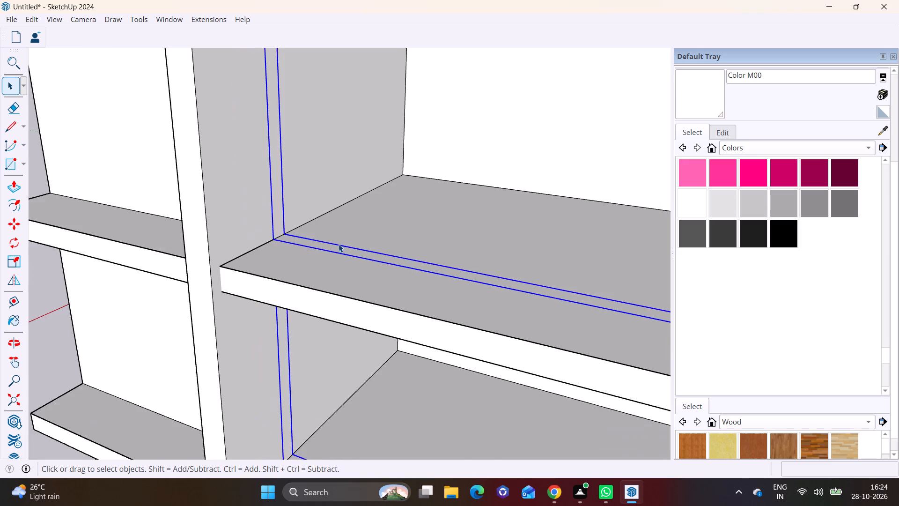
pyautogui.scroll(-7, 339, 244)
pyautogui.keyDown('shift'); pyautogui.moveTo(325, 140); pyautogui.dragTo(302, 322, button='middle'); pyautogui.keyUp('shift')
pyautogui.keyDown('shift'); pyautogui.scroll(7, 291, 258); pyautogui.keyUp('shift')
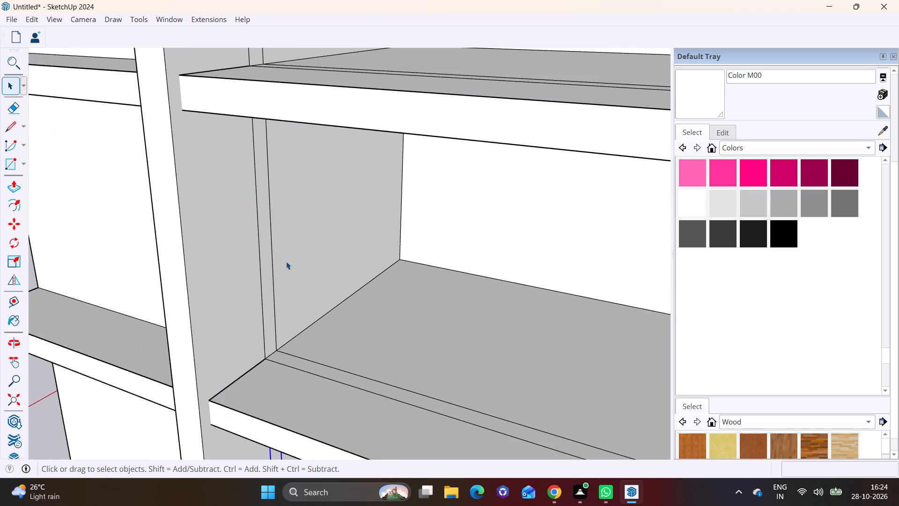
pyautogui.keyDown('ctrl'); pyautogui.click(261, 279); pyautogui.keyUp('ctrl')
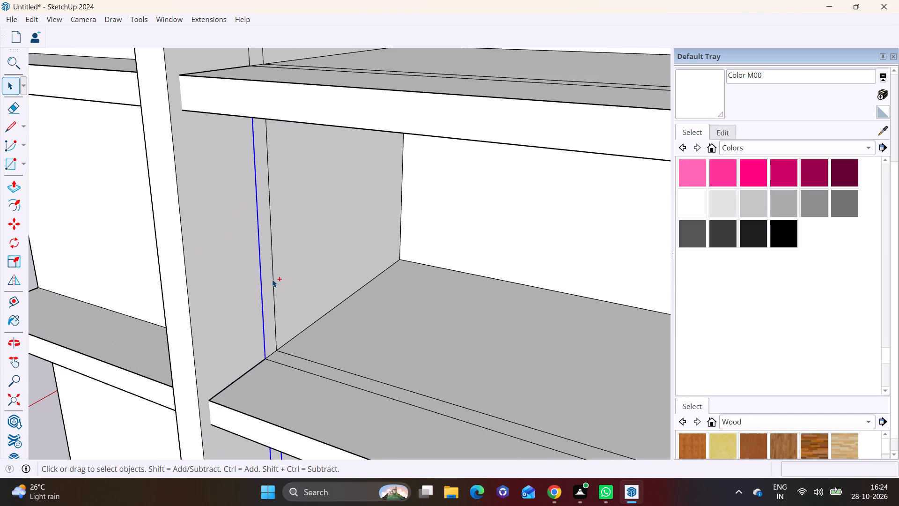
pyautogui.keyDown('ctrl'); pyautogui.click(273, 279); pyautogui.keyUp('ctrl')
pyautogui.keyDown('ctrl'); pyautogui.click(298, 368); pyautogui.keyUp('ctrl')
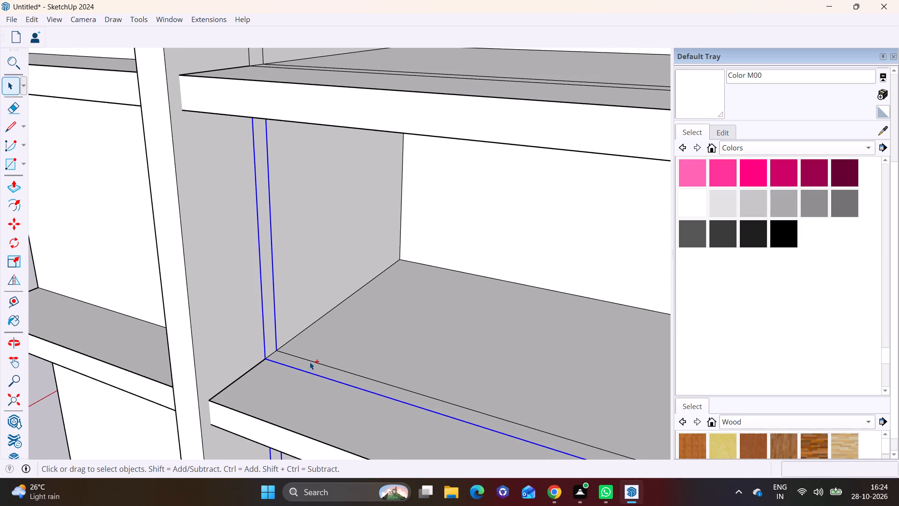
pyautogui.keyDown('ctrl'); pyautogui.click(309, 362); pyautogui.keyUp('ctrl')
pyautogui.keyDown('ctrl'); pyautogui.scroll(-7, 311, 353); pyautogui.keyUp('ctrl')
pyautogui.keyDown('shift'); pyautogui.moveTo(292, 235); pyautogui.dragTo(255, 362, button='middle'); pyautogui.keyUp('shift')
pyautogui.scroll(3, 251, 278)
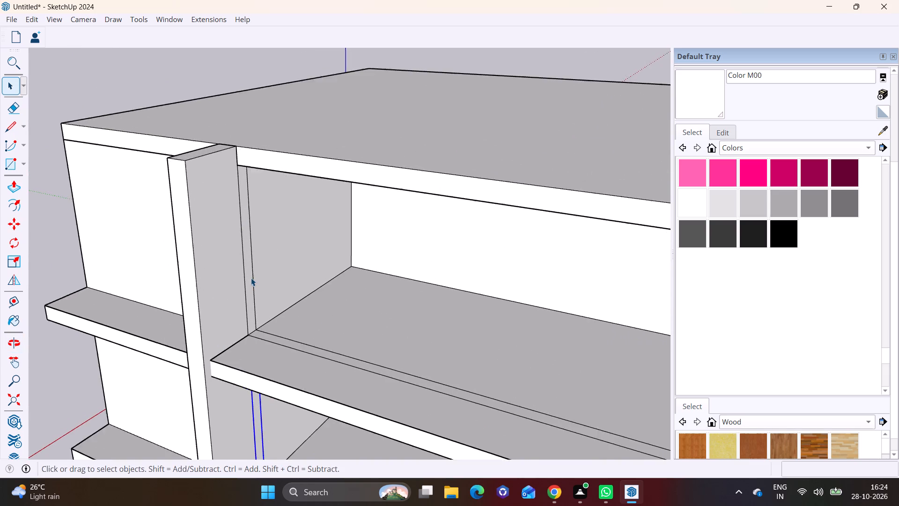
pyautogui.scroll(5, 251, 278)
pyautogui.keyDown('ctrl'); pyautogui.click(239, 283); pyautogui.keyUp('ctrl')
pyautogui.keyDown('ctrl'); pyautogui.click(256, 278); pyautogui.keyUp('ctrl')
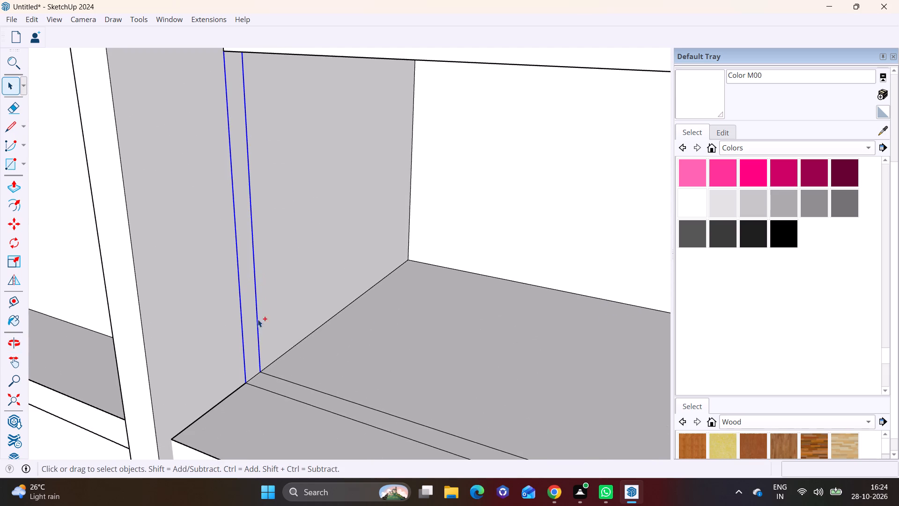
pyautogui.keyDown('ctrl'); pyautogui.click(287, 397); pyautogui.keyUp('ctrl')
pyautogui.keyDown('ctrl'); pyautogui.click(304, 386); pyautogui.keyUp('ctrl')
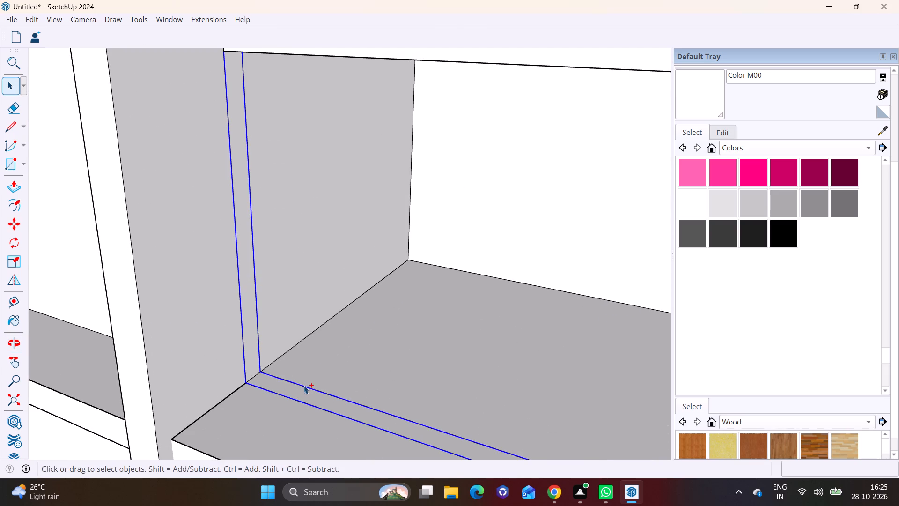
pyautogui.scroll(-1, 304, 386)
pyautogui.press('Delete')
# Delete the two vertical seam edges on the side bay's outer fin face in each of the top four storeys.
pyautogui.scroll(-8, 304, 386)
pyautogui.moveTo(402, 379); pyautogui.dragTo(659, 328, button='middle')
pyautogui.moveTo(575, 325); pyautogui.dragTo(238, 291, button='middle')
pyautogui.moveTo(409, 343); pyautogui.dragTo(511, 343, button='middle')
pyautogui.scroll(5, 496, 235)
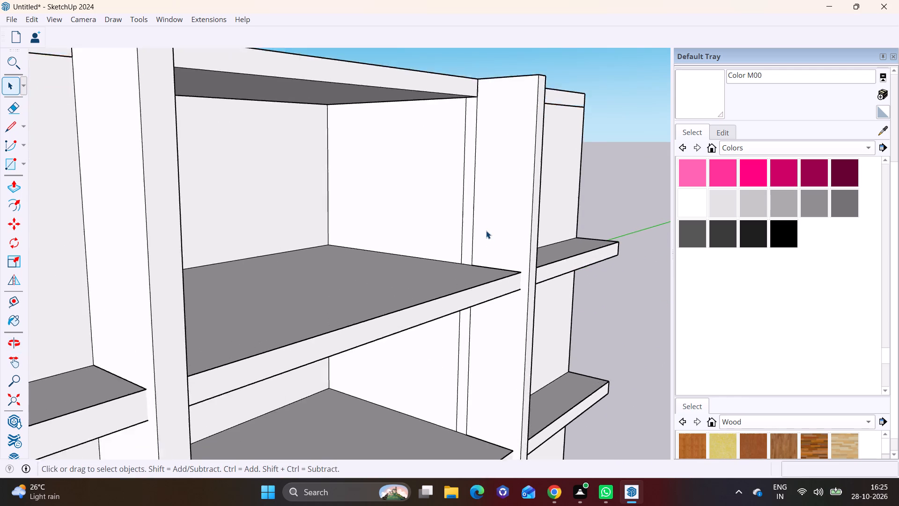
pyautogui.scroll(2, 486, 231)
pyautogui.click(472, 222)
pyautogui.keyDown('ctrl'); pyautogui.click(456, 226); pyautogui.keyUp('ctrl')
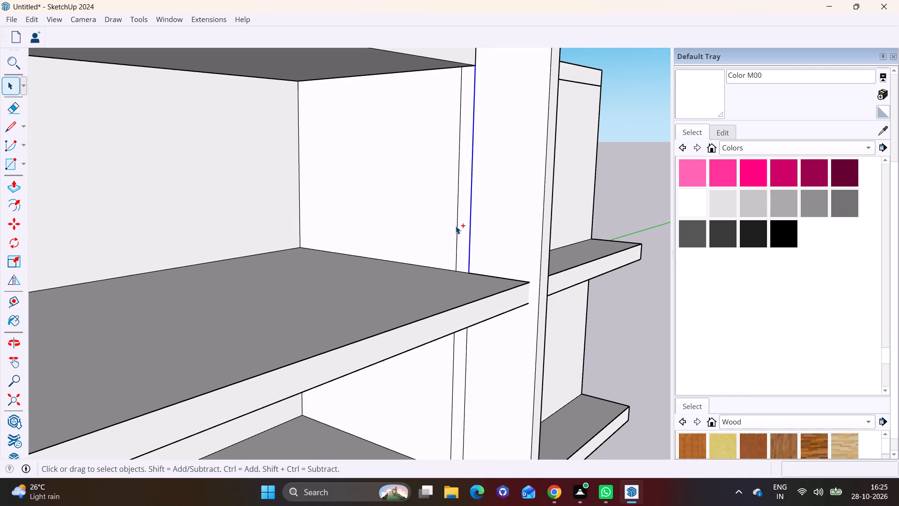
pyautogui.keyDown('ctrl'); pyautogui.click(454, 349); pyautogui.keyUp('ctrl')
pyautogui.keyDown('ctrl'); pyautogui.click(467, 346); pyautogui.keyUp('ctrl')
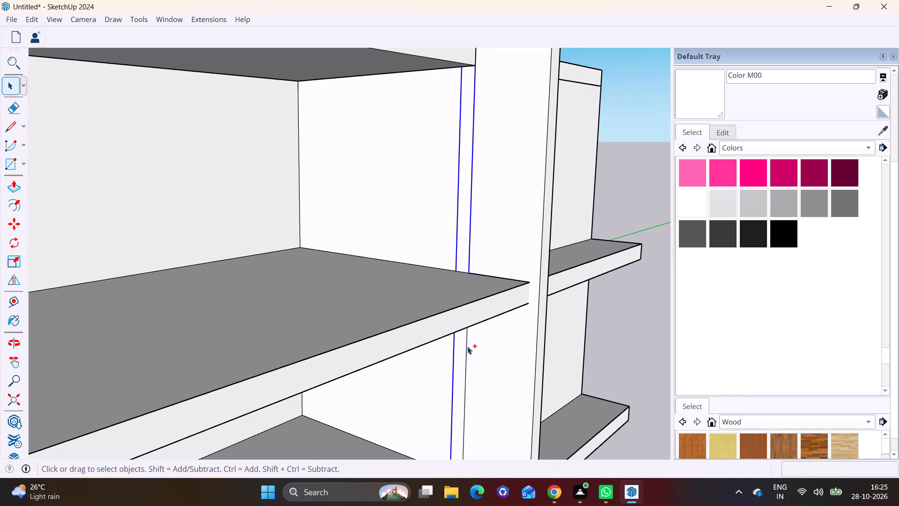
pyautogui.scroll(-6, 457, 371)
pyautogui.keyDown('shift'); pyautogui.moveTo(469, 362); pyautogui.dragTo(466, 136, button='middle'); pyautogui.keyUp('shift')
pyautogui.scroll(7, 461, 239)
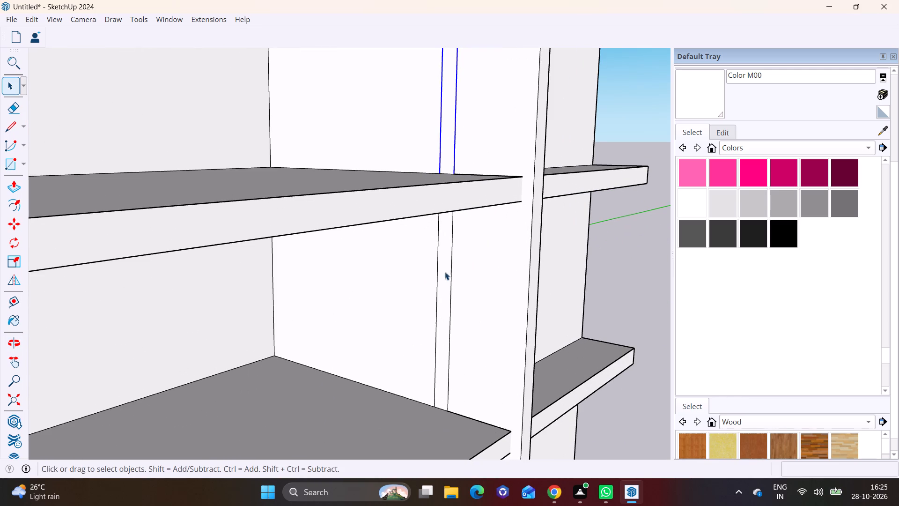
pyautogui.keyDown('ctrl'); pyautogui.click(436, 271); pyautogui.keyUp('ctrl')
pyautogui.keyDown('ctrl'); pyautogui.click(451, 268); pyautogui.keyUp('ctrl')
pyautogui.scroll(-2, 455, 321)
pyautogui.keyDown('shift'); pyautogui.moveTo(479, 342); pyautogui.dragTo(472, 121, button='middle'); pyautogui.keyUp('shift')
pyautogui.keyDown('ctrl'); pyautogui.click(430, 283); pyautogui.keyUp('ctrl')
pyautogui.keyDown('ctrl'); pyautogui.click(439, 279); pyautogui.keyUp('ctrl')
pyautogui.scroll(-3, 447, 293)
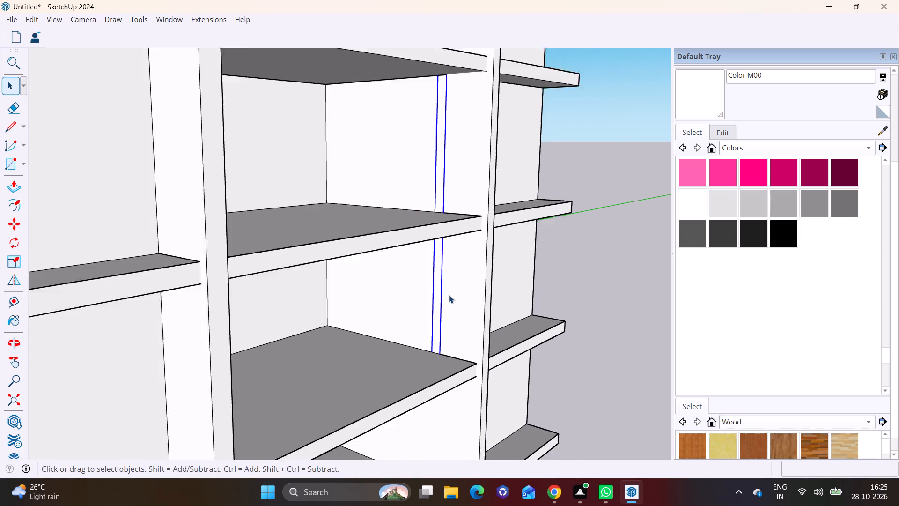
pyautogui.scroll(-1, 449, 295)
pyautogui.keyDown('shift'); pyautogui.moveTo(494, 342); pyautogui.dragTo(470, 136, button='middle'); pyautogui.keyUp('shift')
pyautogui.keyDown('shift'); pyautogui.scroll(1, 473, 158); pyautogui.keyUp('shift')
pyautogui.press('Delete')
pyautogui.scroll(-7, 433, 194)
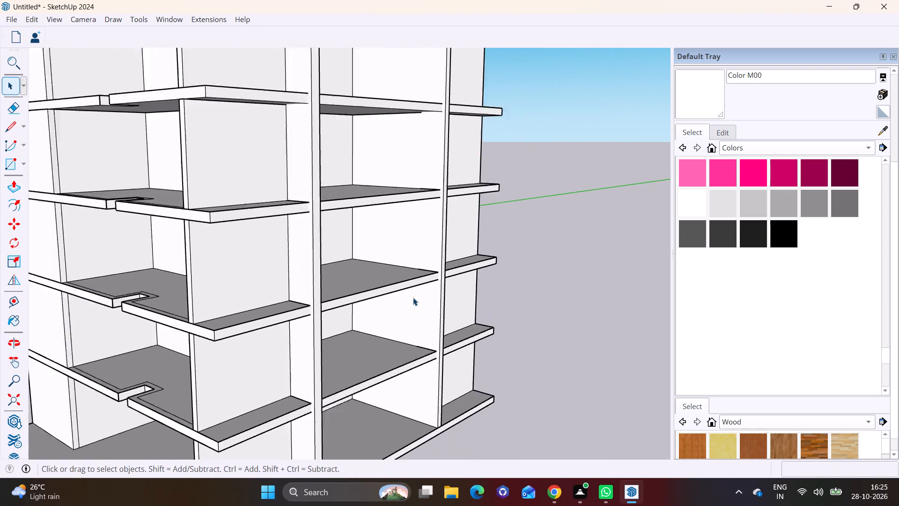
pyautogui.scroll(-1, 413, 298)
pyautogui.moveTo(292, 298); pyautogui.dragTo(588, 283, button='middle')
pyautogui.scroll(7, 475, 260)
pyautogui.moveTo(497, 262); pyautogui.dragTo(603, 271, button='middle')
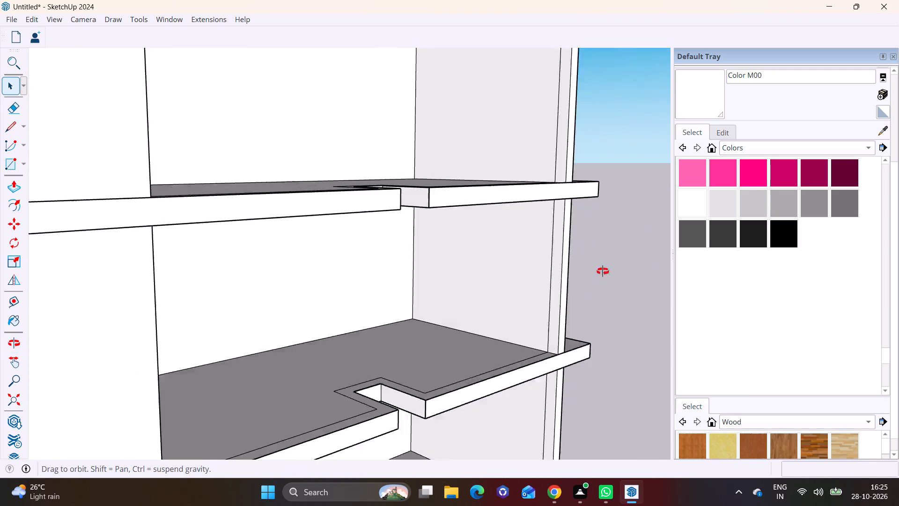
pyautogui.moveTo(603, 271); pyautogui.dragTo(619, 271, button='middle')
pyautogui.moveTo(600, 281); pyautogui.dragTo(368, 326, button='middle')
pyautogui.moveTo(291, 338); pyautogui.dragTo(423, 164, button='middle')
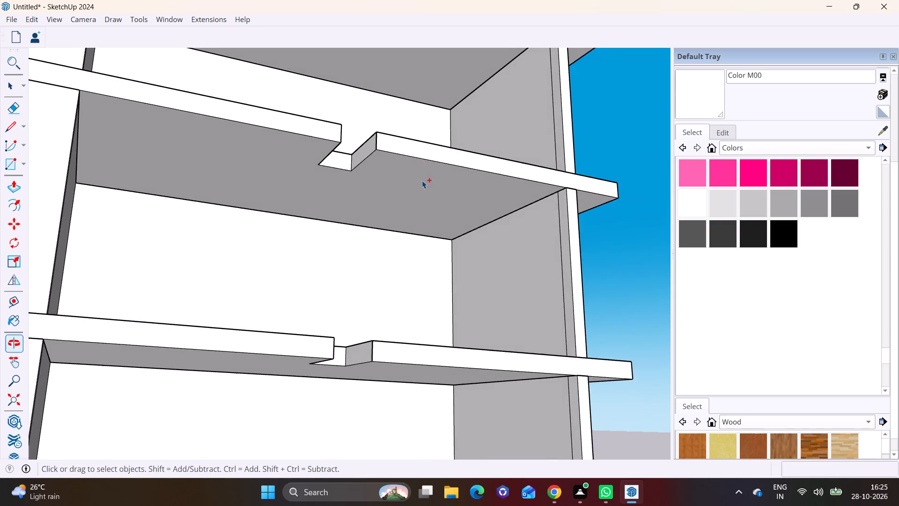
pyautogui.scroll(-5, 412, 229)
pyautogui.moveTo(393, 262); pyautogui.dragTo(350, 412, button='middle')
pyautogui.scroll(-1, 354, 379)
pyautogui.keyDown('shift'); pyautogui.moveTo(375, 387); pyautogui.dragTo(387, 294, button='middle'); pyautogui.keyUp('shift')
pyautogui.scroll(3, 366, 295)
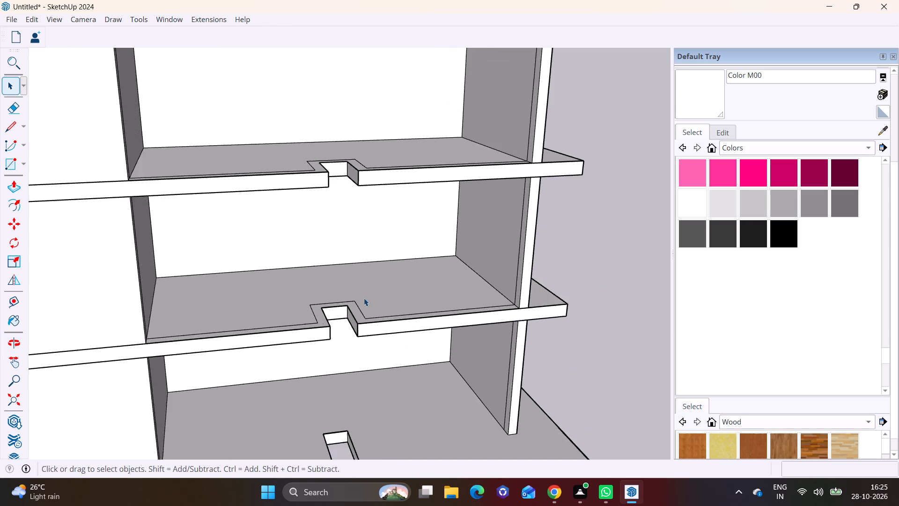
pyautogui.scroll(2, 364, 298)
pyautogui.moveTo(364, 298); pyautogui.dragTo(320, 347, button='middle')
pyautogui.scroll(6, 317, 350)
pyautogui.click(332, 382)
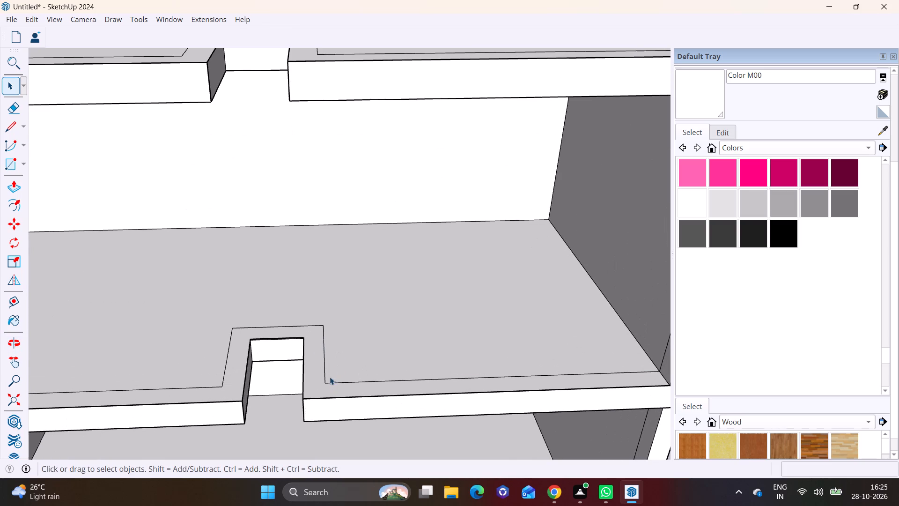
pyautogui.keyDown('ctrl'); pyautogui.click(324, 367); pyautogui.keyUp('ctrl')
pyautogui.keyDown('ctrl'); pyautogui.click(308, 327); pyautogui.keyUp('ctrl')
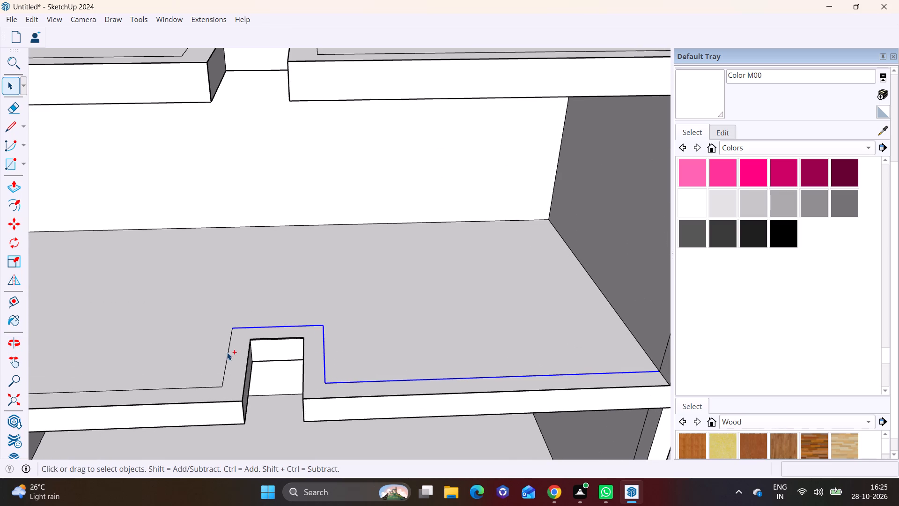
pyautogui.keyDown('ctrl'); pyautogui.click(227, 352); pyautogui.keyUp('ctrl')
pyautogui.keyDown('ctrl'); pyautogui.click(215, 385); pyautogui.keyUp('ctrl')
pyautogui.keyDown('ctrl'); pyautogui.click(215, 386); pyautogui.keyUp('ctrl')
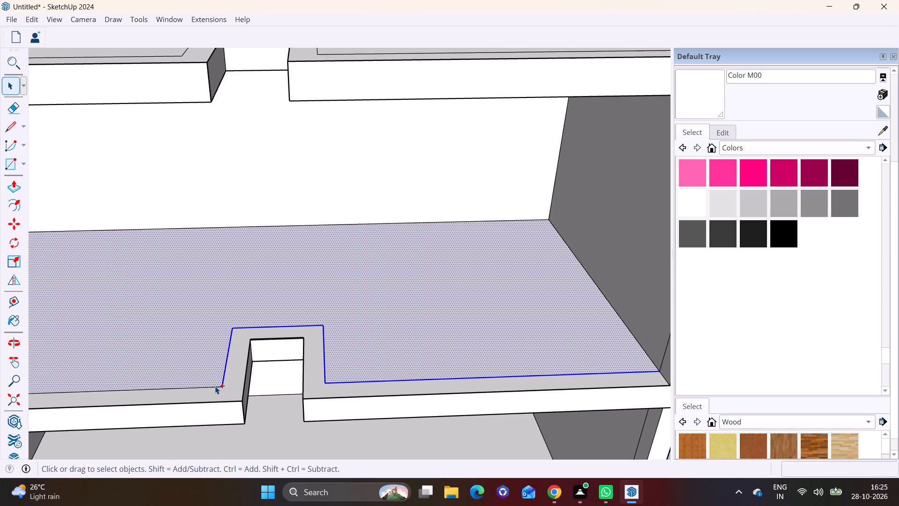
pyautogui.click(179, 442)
# Delete the inset edge outline following the front edge and rectangular notch on the lowest outlined slab and the slab above it.
pyautogui.click(205, 386)
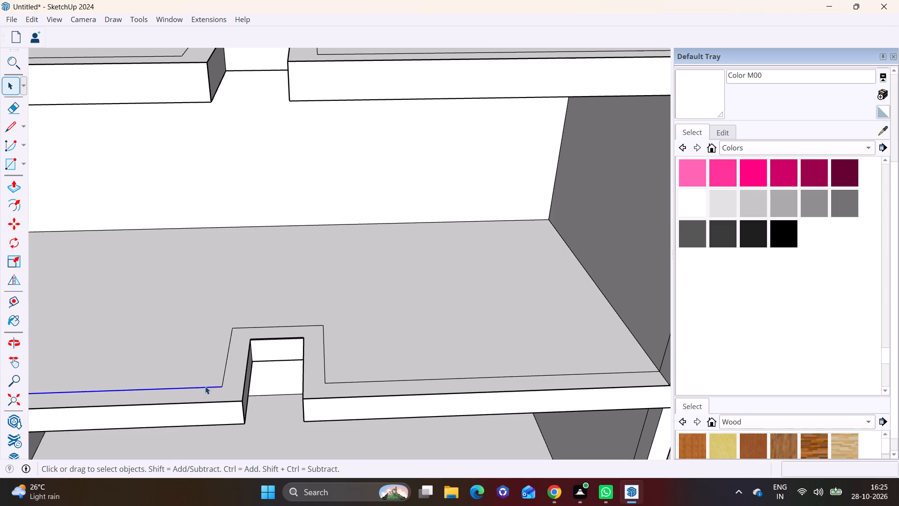
pyautogui.keyDown('ctrl'); pyautogui.click(225, 377); pyautogui.keyUp('ctrl')
pyautogui.keyDown('ctrl'); pyautogui.click(277, 328); pyautogui.keyUp('ctrl')
pyautogui.keyDown('ctrl'); pyautogui.click(325, 361); pyautogui.keyUp('ctrl')
pyautogui.keyDown('ctrl'); pyautogui.click(338, 383); pyautogui.keyUp('ctrl')
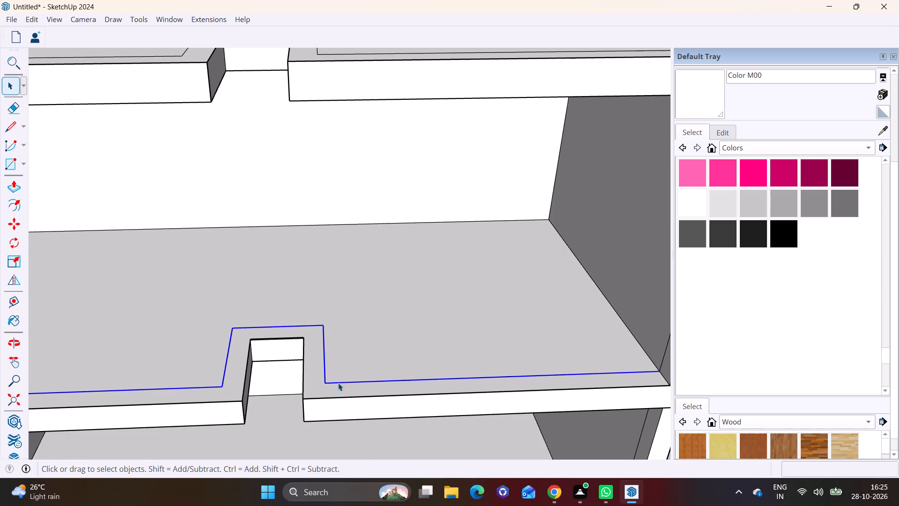
pyautogui.scroll(-7, 339, 380)
pyautogui.keyDown('shift'); pyautogui.moveTo(323, 273); pyautogui.dragTo(343, 359, button='middle'); pyautogui.keyUp('shift')
pyautogui.moveTo(343, 332); pyautogui.dragTo(326, 417, button='middle')
pyautogui.scroll(8, 311, 413)
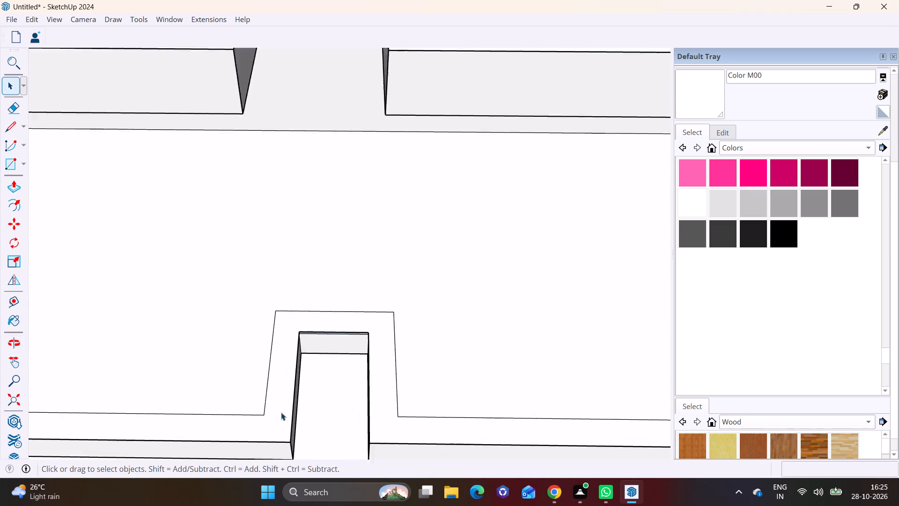
pyautogui.keyDown('ctrl'); pyautogui.click(250, 415); pyautogui.keyUp('ctrl')
pyautogui.keyDown('ctrl'); pyautogui.click(263, 403); pyautogui.keyUp('ctrl')
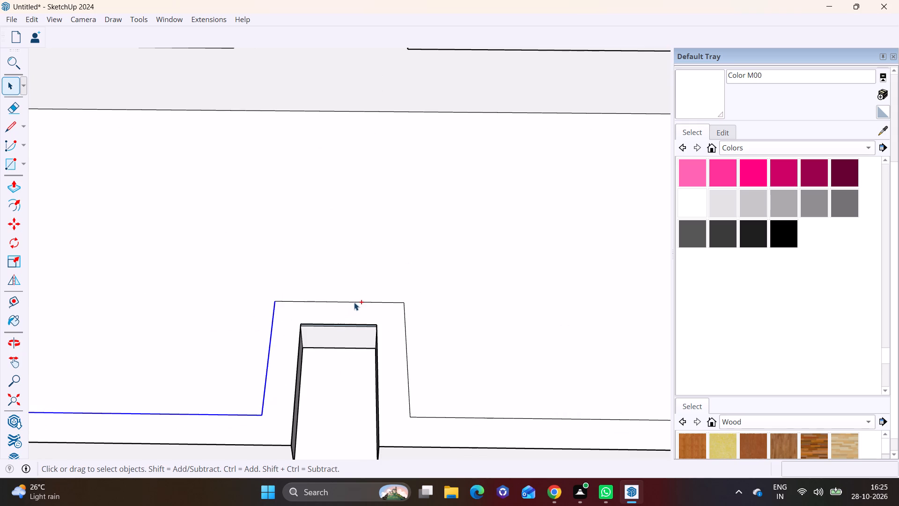
pyautogui.keyDown('ctrl'); pyautogui.click(354, 302); pyautogui.keyUp('ctrl')
pyautogui.keyDown('ctrl'); pyautogui.click(408, 366); pyautogui.keyUp('ctrl')
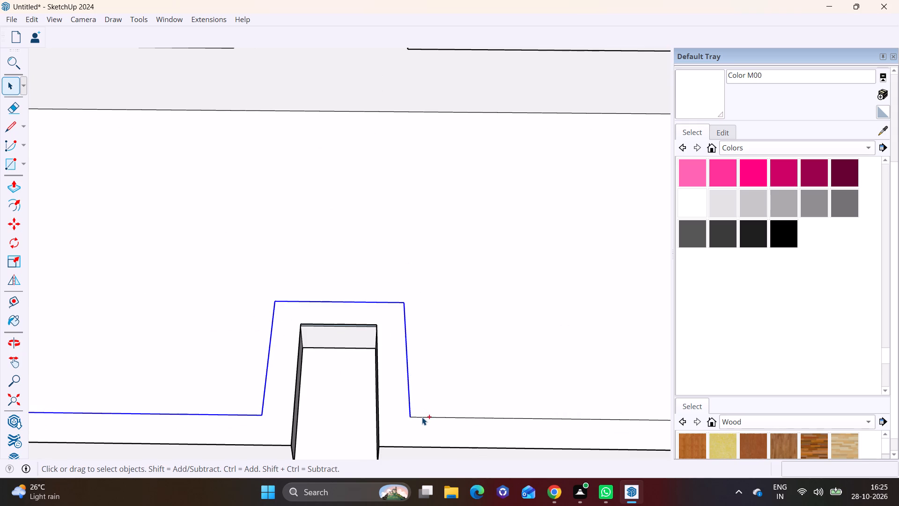
pyautogui.keyDown('ctrl'); pyautogui.click(423, 418); pyautogui.keyUp('ctrl')
pyautogui.press('Delete')
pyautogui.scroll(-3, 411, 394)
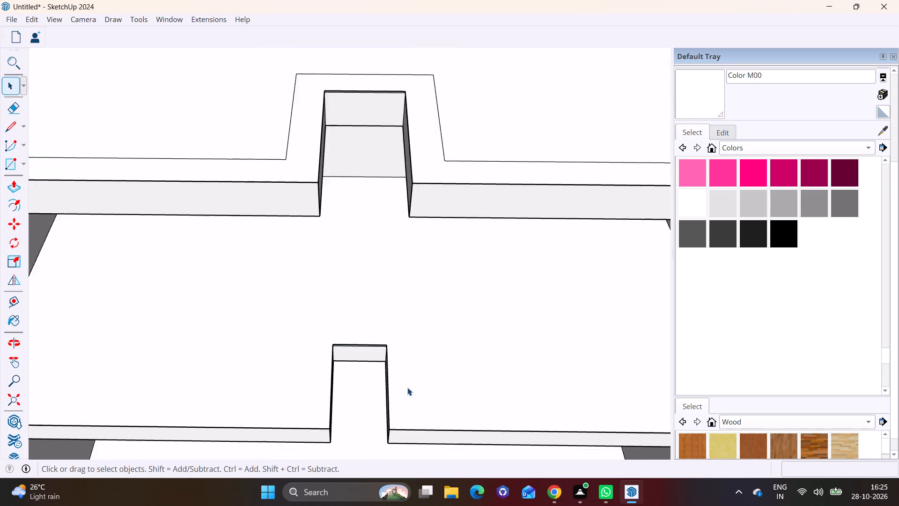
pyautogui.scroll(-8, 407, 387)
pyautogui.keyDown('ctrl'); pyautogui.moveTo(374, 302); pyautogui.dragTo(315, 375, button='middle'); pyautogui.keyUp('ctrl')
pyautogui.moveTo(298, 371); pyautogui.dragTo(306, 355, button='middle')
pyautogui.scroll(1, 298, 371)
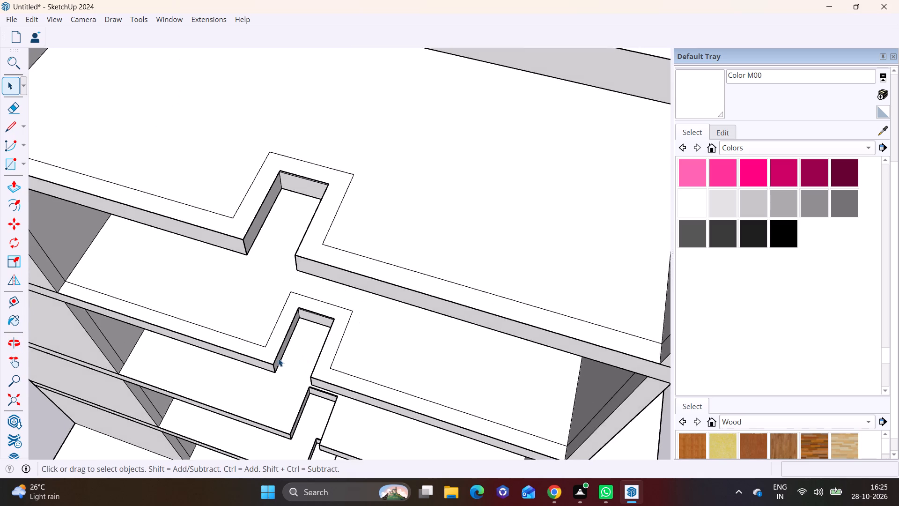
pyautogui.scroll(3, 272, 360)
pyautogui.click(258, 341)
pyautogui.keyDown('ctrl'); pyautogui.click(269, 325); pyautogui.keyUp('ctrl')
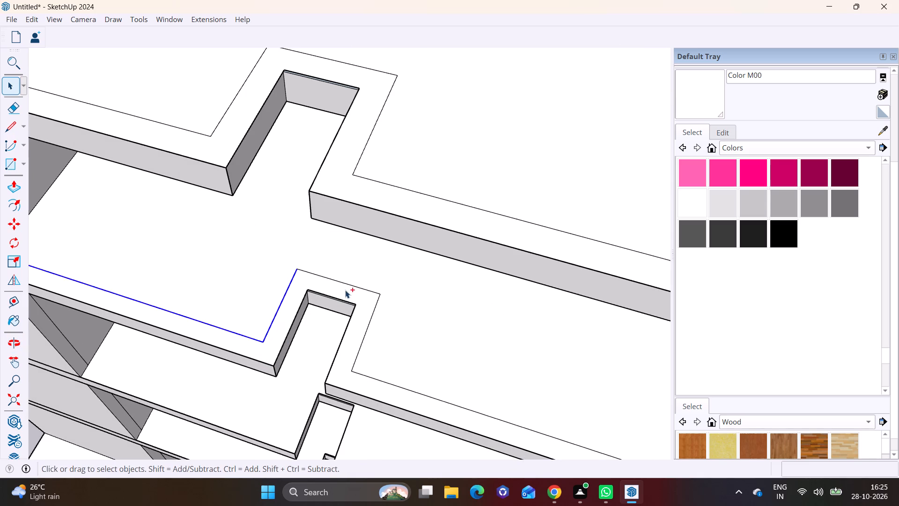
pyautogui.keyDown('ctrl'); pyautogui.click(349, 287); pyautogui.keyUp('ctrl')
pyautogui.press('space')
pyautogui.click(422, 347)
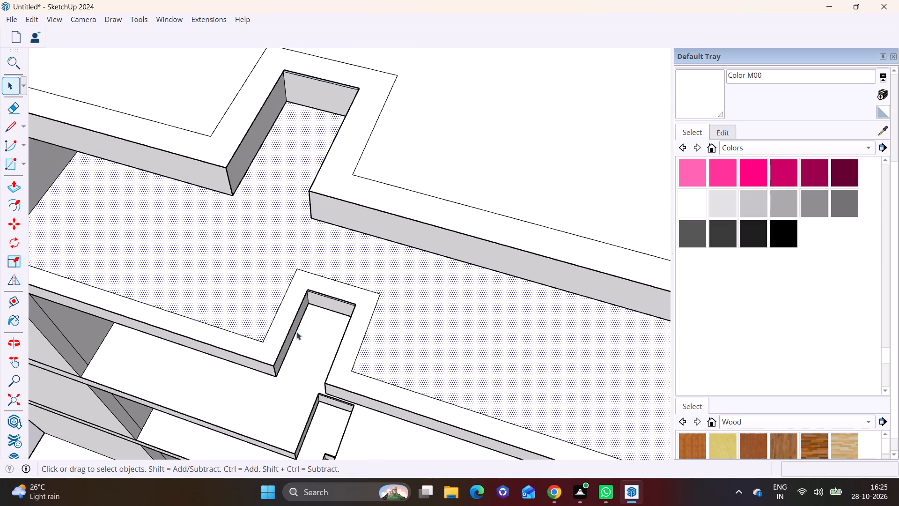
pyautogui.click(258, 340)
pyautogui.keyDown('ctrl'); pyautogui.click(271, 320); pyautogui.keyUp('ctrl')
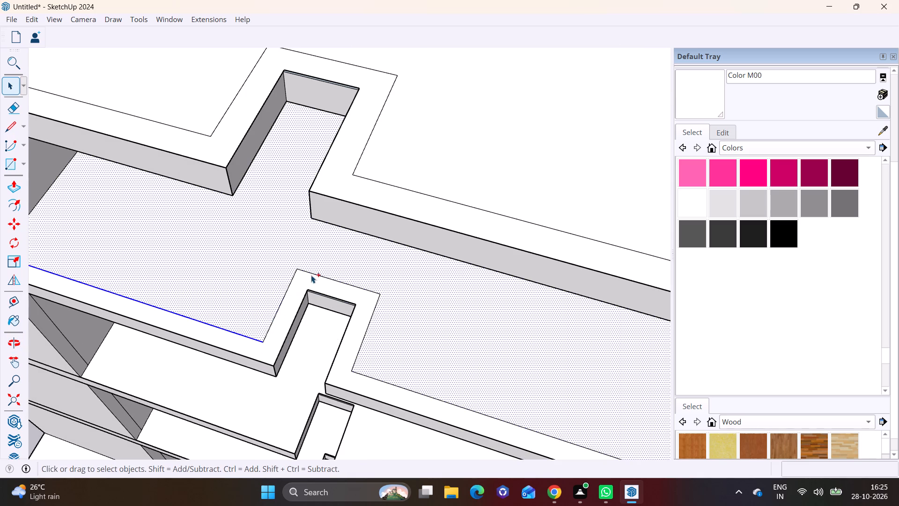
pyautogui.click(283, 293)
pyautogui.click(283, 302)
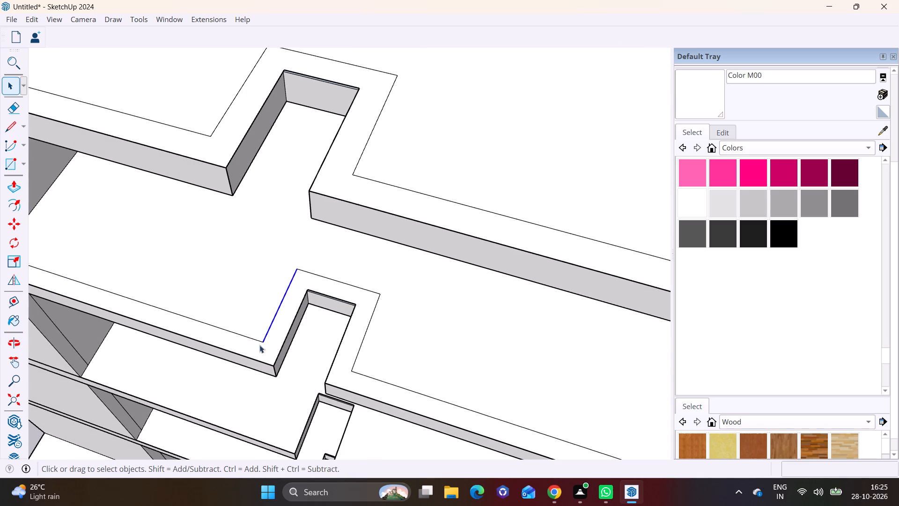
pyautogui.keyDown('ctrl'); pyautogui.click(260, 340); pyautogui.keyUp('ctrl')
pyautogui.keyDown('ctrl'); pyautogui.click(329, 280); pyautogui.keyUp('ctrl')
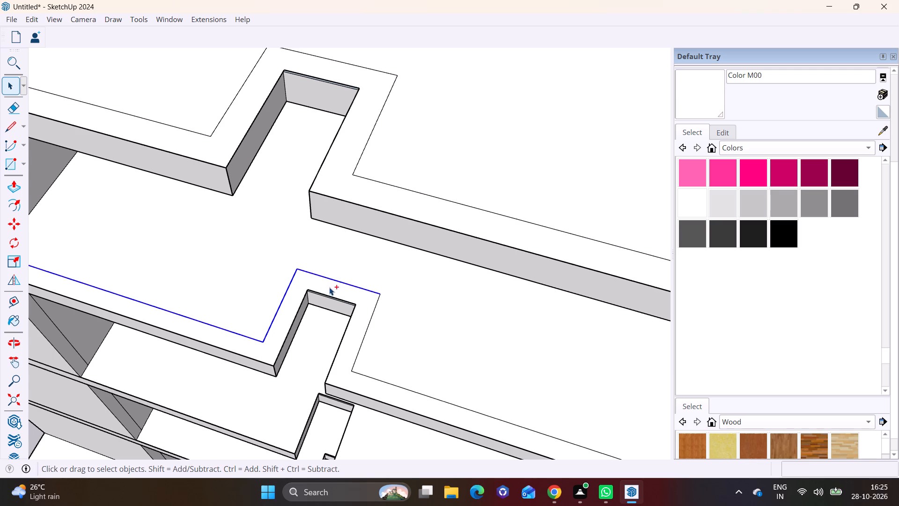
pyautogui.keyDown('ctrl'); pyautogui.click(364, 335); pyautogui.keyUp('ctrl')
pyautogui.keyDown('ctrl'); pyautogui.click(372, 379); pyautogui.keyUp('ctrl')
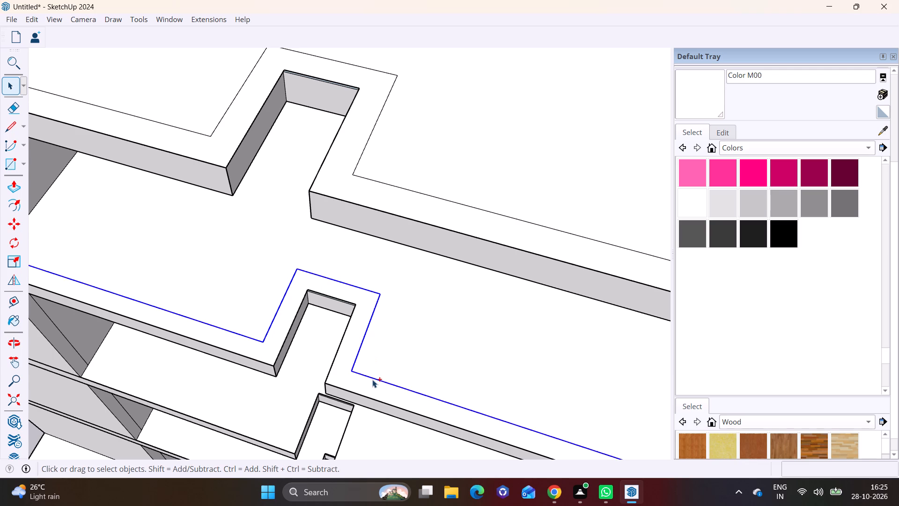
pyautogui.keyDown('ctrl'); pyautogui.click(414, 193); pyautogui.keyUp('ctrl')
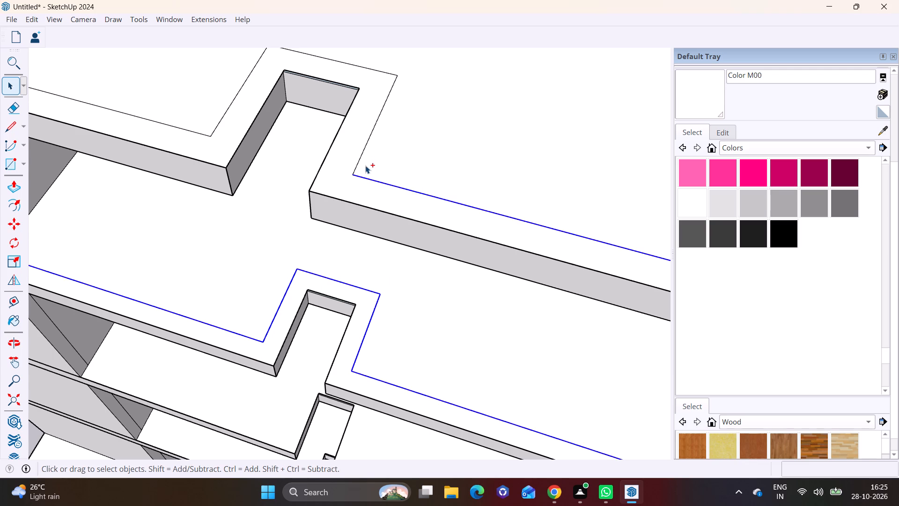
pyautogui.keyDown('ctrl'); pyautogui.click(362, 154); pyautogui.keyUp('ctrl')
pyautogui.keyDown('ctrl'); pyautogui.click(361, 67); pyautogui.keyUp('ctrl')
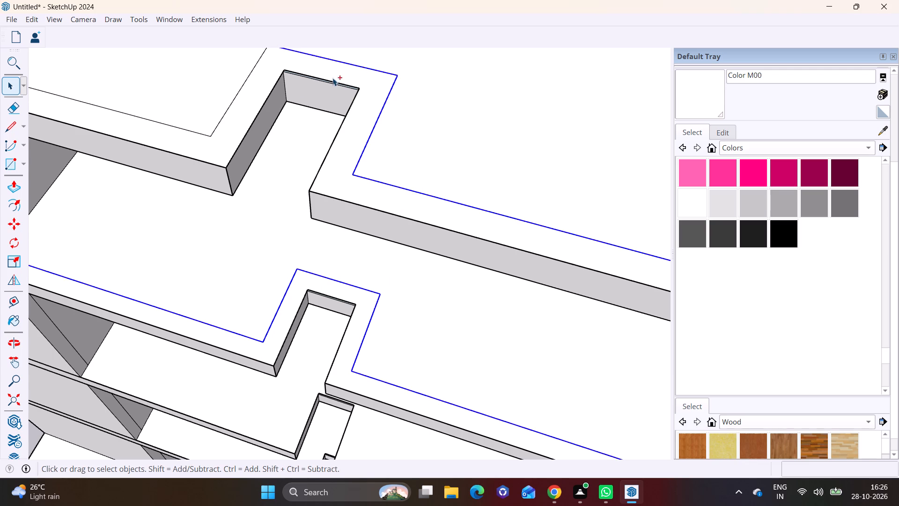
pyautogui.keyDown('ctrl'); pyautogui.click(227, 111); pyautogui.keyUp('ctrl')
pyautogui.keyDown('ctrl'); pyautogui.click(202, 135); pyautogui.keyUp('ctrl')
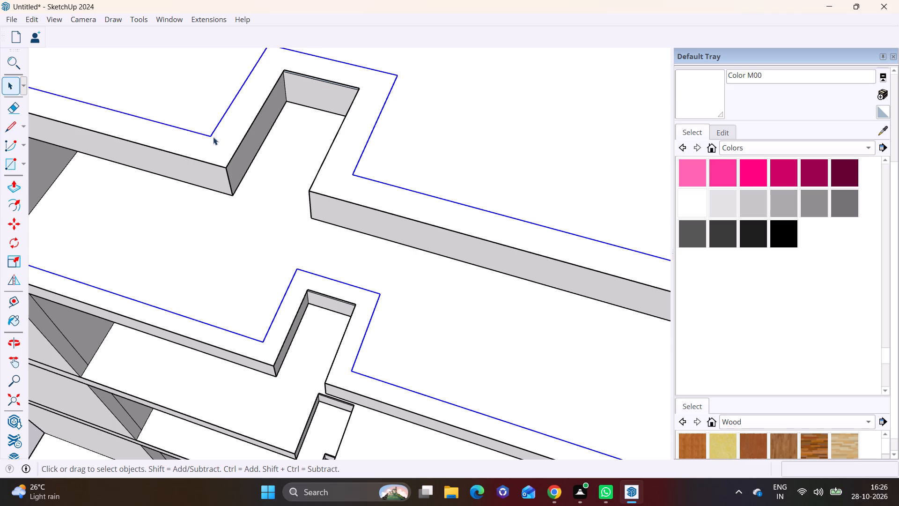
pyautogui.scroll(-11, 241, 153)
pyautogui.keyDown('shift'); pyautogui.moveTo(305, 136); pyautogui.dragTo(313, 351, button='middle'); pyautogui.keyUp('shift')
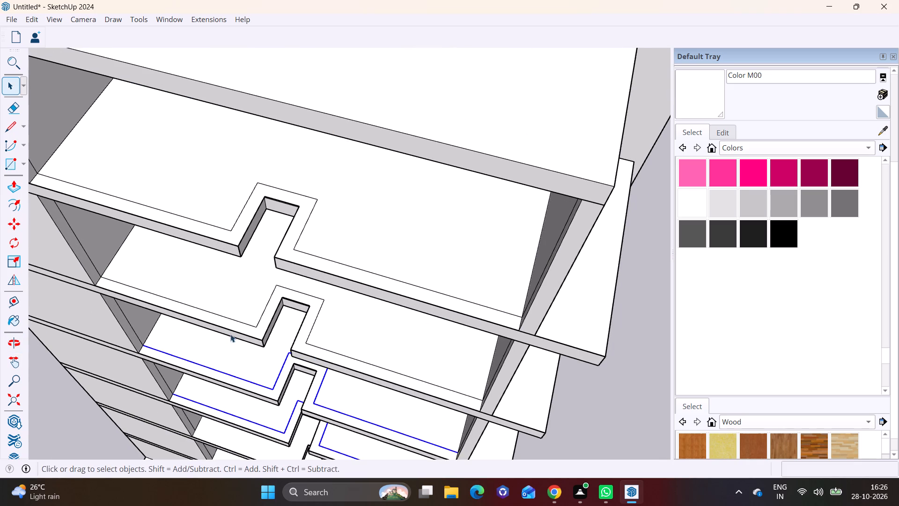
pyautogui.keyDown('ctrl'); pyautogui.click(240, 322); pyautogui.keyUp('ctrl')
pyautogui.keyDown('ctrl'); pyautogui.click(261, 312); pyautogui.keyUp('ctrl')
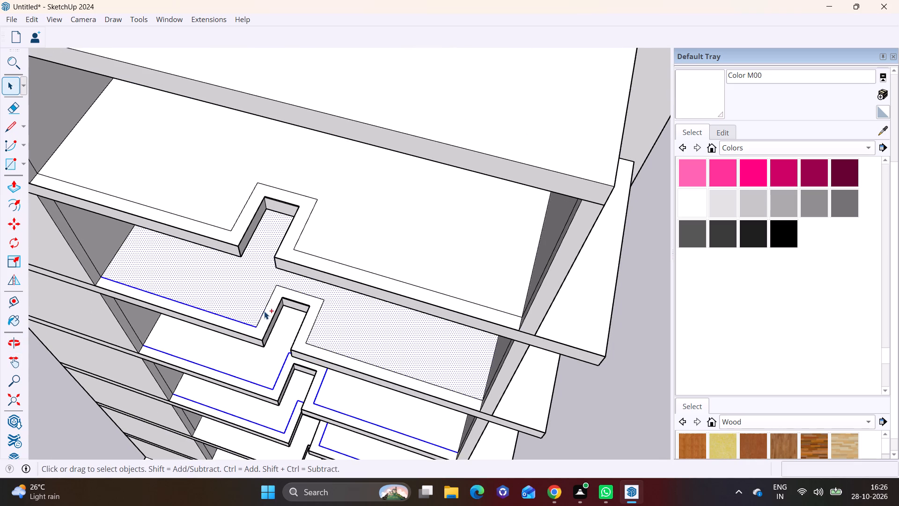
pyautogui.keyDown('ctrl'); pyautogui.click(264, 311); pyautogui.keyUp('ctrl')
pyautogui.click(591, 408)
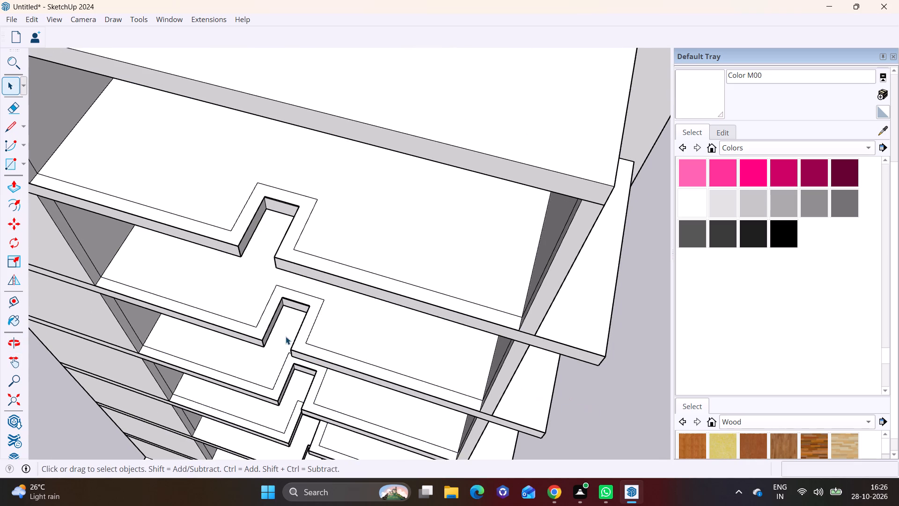
# Delete the inset edge outline along the front edge and rectangular notch of the second-highest outlined slab.
pyautogui.scroll(3, 283, 336)
pyautogui.click(243, 321)
pyautogui.keyDown('ctrl'); pyautogui.click(234, 321); pyautogui.keyUp('ctrl')
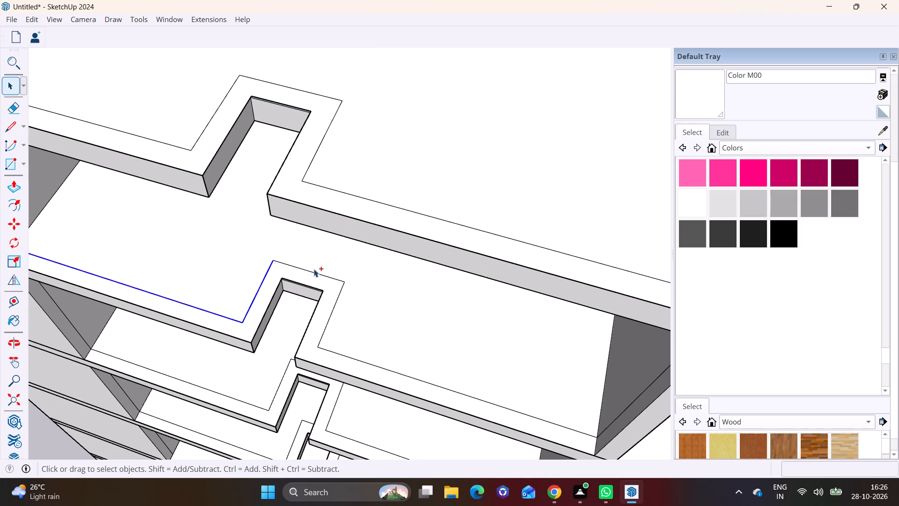
pyautogui.keyDown('ctrl'); pyautogui.click(314, 271); pyautogui.keyUp('ctrl')
pyautogui.keyDown('ctrl'); pyautogui.click(335, 303); pyautogui.keyUp('ctrl')
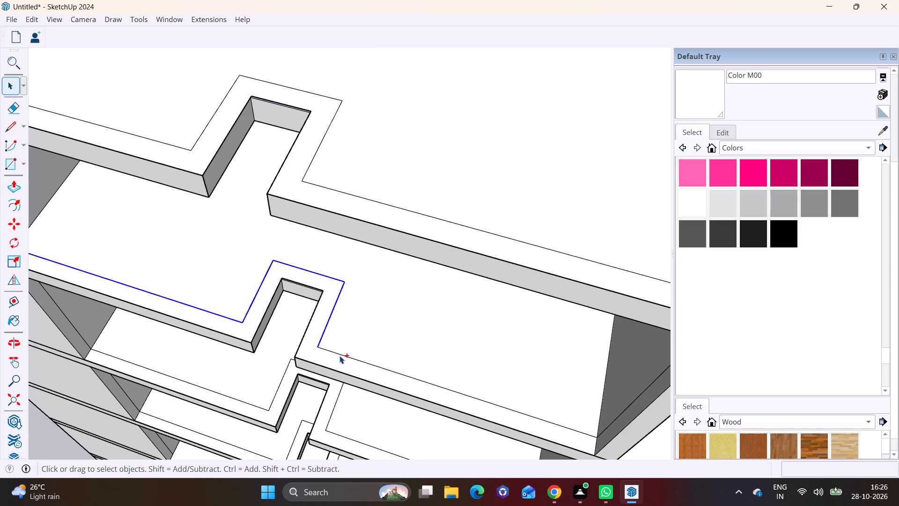
pyautogui.keyDown('ctrl'); pyautogui.click(339, 356); pyautogui.keyUp('ctrl')
pyautogui.press('Delete')
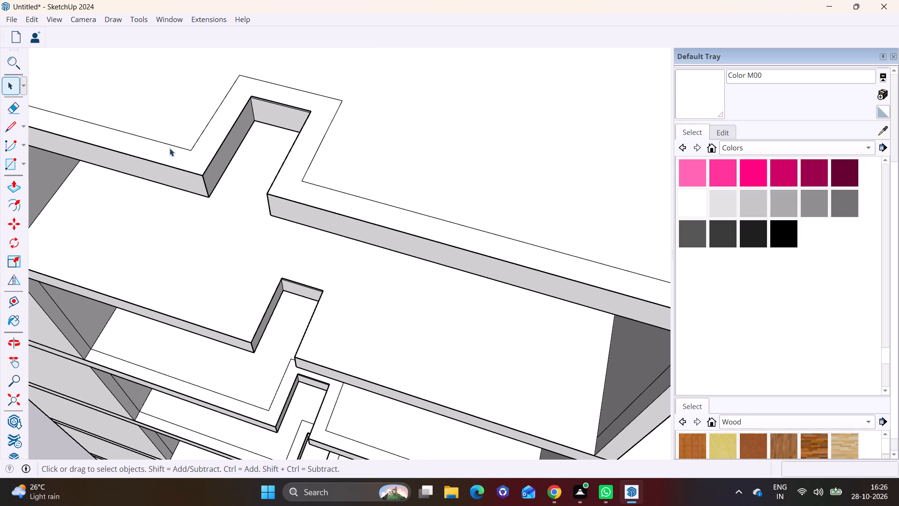
# Delete the inset edge outline along the front edge and notch of the highest outlined slab, just below the roof slab.
pyautogui.click(173, 144)
pyautogui.keyDown('ctrl'); pyautogui.click(198, 135); pyautogui.keyUp('ctrl')
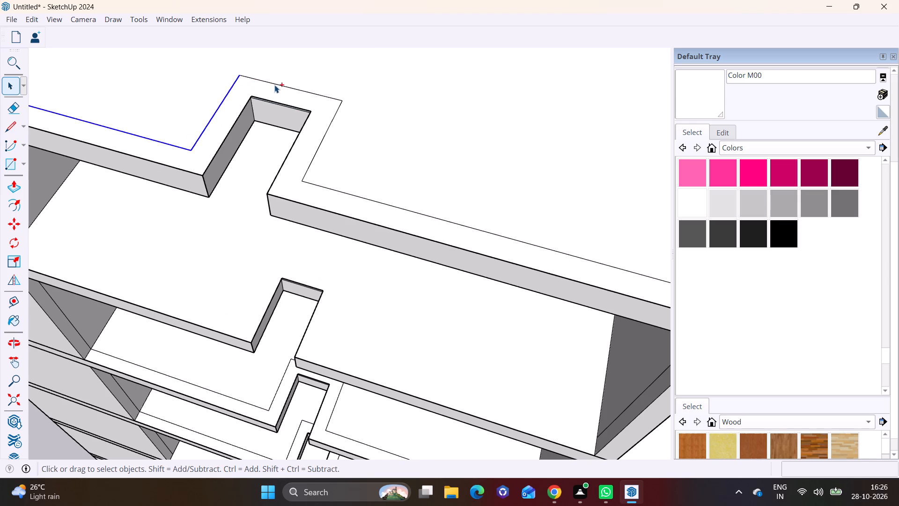
pyautogui.keyDown('ctrl'); pyautogui.click(279, 84); pyautogui.keyUp('ctrl')
pyautogui.keyDown('ctrl'); pyautogui.click(325, 133); pyautogui.keyUp('ctrl')
pyautogui.keyDown('ctrl'); pyautogui.click(346, 193); pyautogui.keyUp('ctrl')
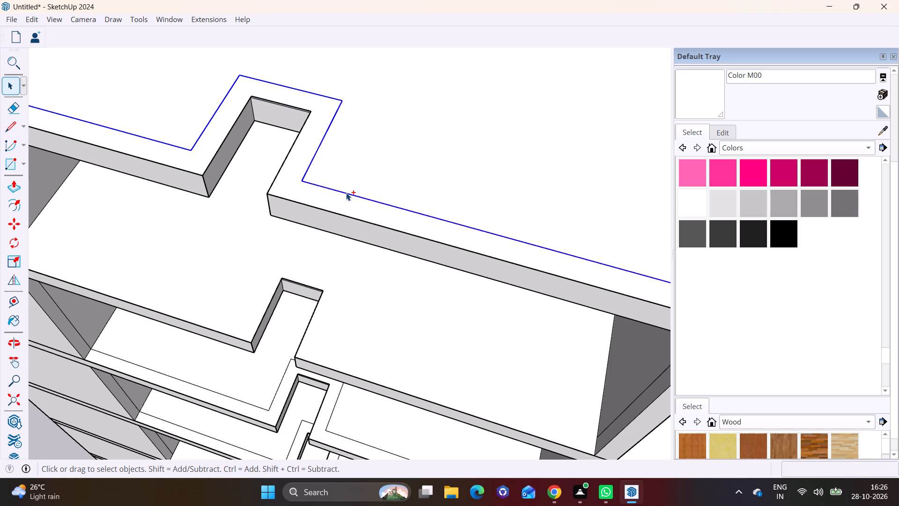
pyautogui.press('Delete')
# Delete the inset edge outline around the notch and front edge of the upper of the two remaining outlined slabs.
pyautogui.scroll(-4, 356, 230)
pyautogui.keyDown('shift'); pyautogui.moveTo(353, 272); pyautogui.dragTo(382, 145, button='middle'); pyautogui.keyUp('shift')
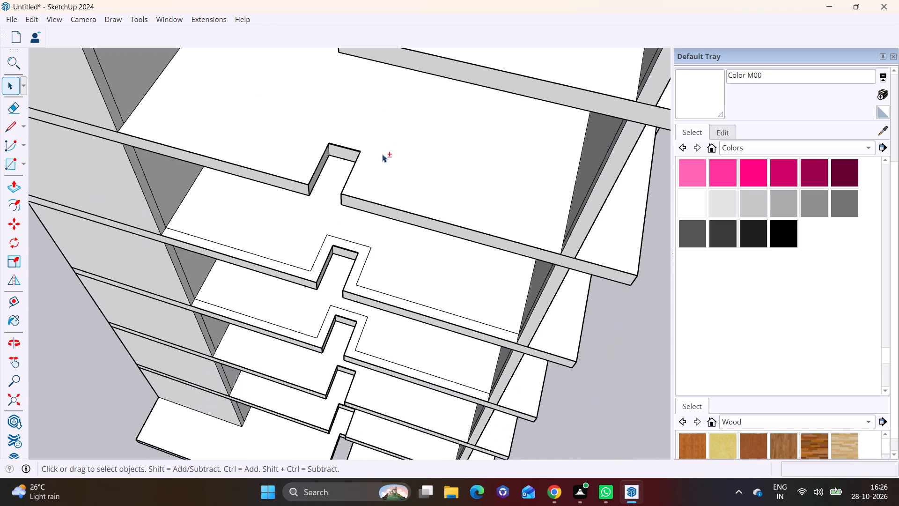
pyautogui.scroll(5, 345, 287)
pyautogui.click(279, 248)
pyautogui.keyDown('ctrl'); pyautogui.click(291, 238); pyautogui.keyUp('ctrl')
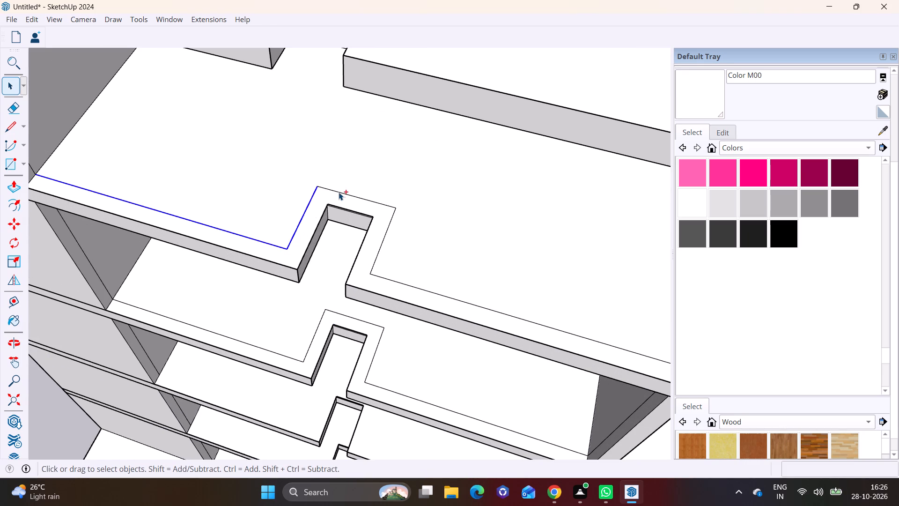
pyautogui.keyDown('ctrl'); pyautogui.click(344, 192); pyautogui.keyUp('ctrl')
pyautogui.keyDown('ctrl'); pyautogui.click(385, 235); pyautogui.keyUp('ctrl')
pyautogui.keyDown('ctrl'); pyautogui.click(386, 282); pyautogui.keyUp('ctrl')
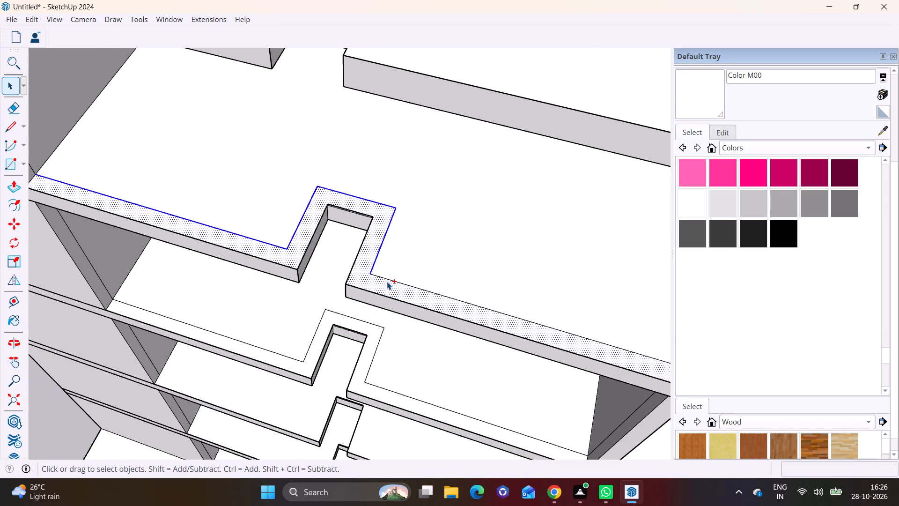
pyautogui.click(418, 268)
pyautogui.click(395, 282)
pyautogui.keyDown('ctrl'); pyautogui.click(380, 249); pyautogui.keyUp('ctrl')
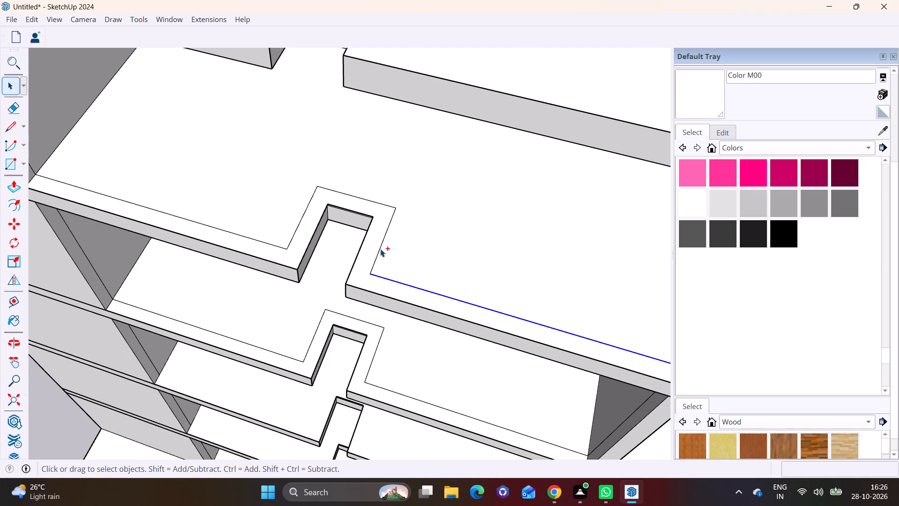
pyautogui.keyDown('ctrl'); pyautogui.click(382, 203); pyautogui.keyUp('ctrl')
pyautogui.keyDown('ctrl'); pyautogui.click(305, 215); pyautogui.keyUp('ctrl')
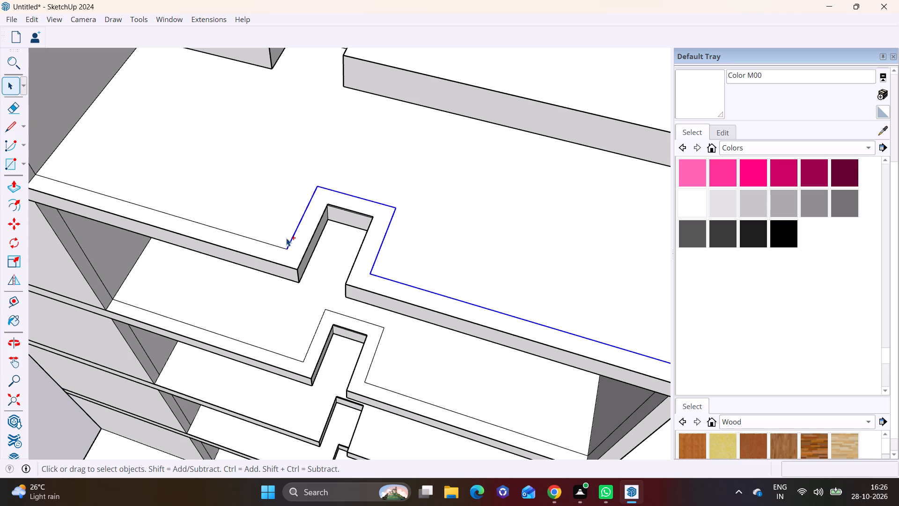
pyautogui.keyDown('ctrl'); pyautogui.click(282, 248); pyautogui.keyUp('ctrl')
pyautogui.press('Delete')
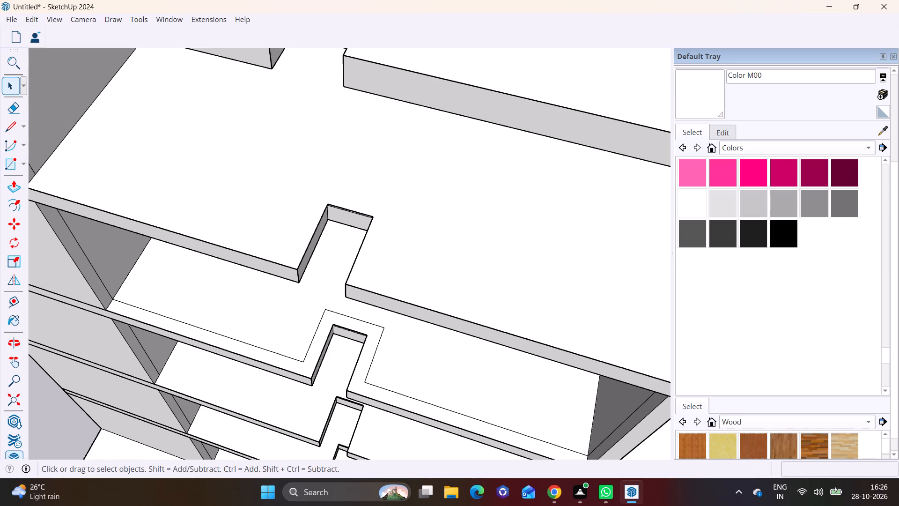
# Delete the inset edge outline around the notch and front edge of the last remaining outlined slab.
pyautogui.scroll(3, 23, 463)
pyautogui.click(287, 357)
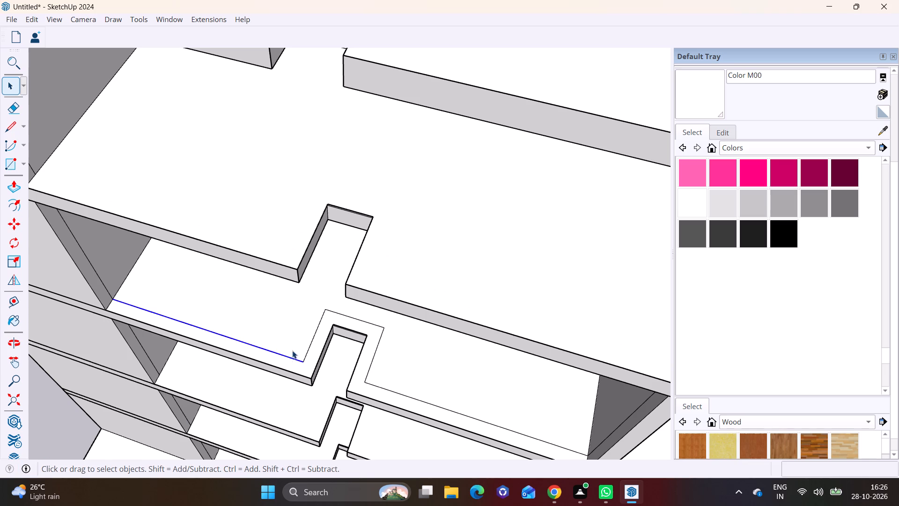
pyautogui.keyDown('ctrl'); pyautogui.click(311, 338); pyautogui.keyUp('ctrl')
pyautogui.click(307, 348)
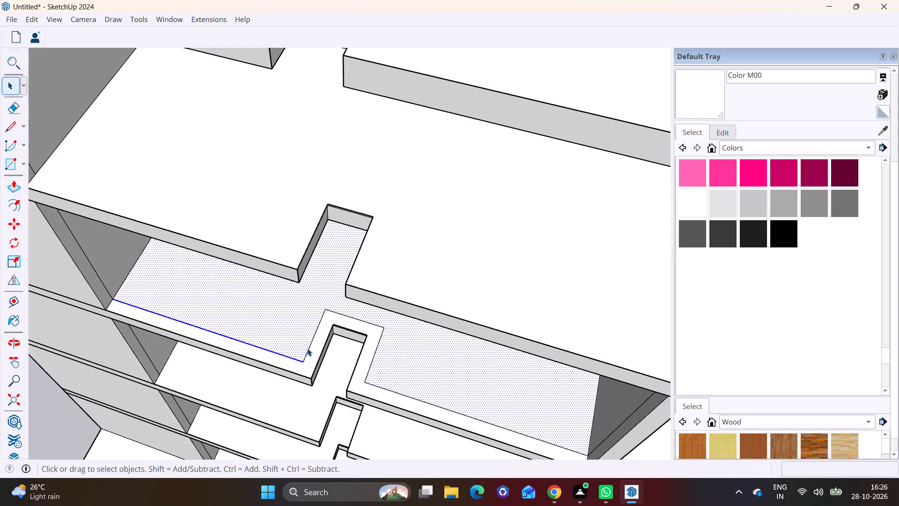
pyautogui.keyDown('ctrl'); pyautogui.click(297, 359); pyautogui.keyUp('ctrl')
pyautogui.keyDown('ctrl'); pyautogui.click(342, 315); pyautogui.keyUp('ctrl')
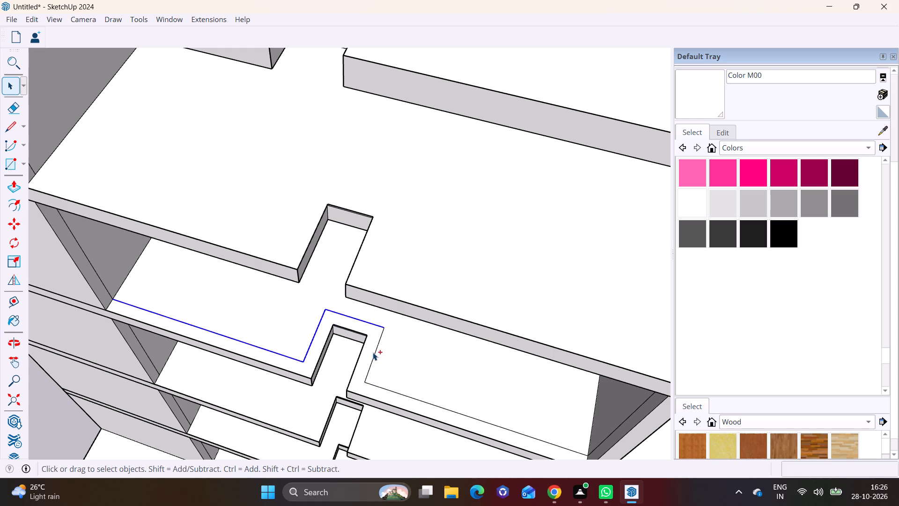
pyautogui.keyDown('ctrl'); pyautogui.click(375, 355); pyautogui.keyUp('ctrl')
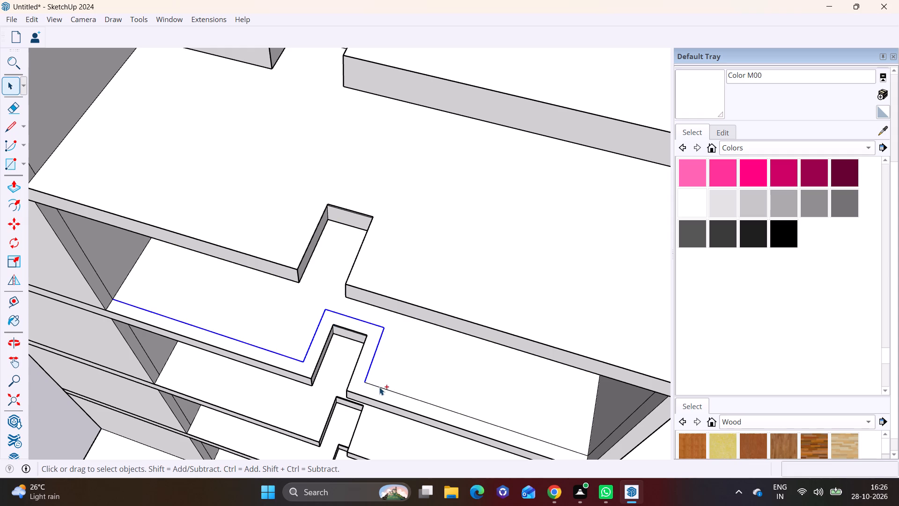
pyautogui.keyDown('ctrl'); pyautogui.click(379, 387); pyautogui.keyUp('ctrl')
pyautogui.press('Delete')
# Examine the building's slabs, notches and fins from above, below and around its sides for leftover edges.
pyautogui.scroll(-5, 382, 386)
pyautogui.moveTo(384, 382); pyautogui.dragTo(393, 225, button='middle')
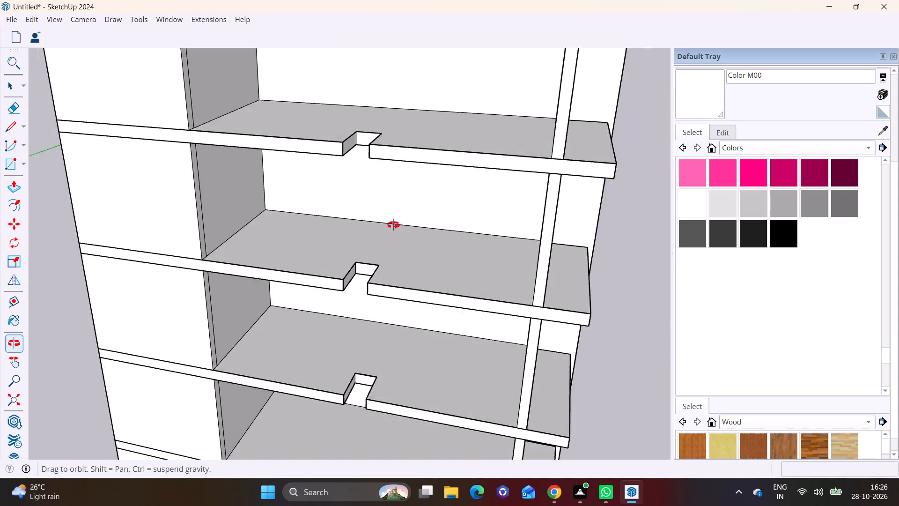
pyautogui.moveTo(393, 225); pyautogui.dragTo(394, 218, button='middle')
pyautogui.scroll(-7, 387, 261)
pyautogui.moveTo(350, 320); pyautogui.dragTo(345, 253, button='middle')
pyautogui.scroll(1, 343, 304)
pyautogui.moveTo(346, 298); pyautogui.dragTo(387, 116, button='middle')
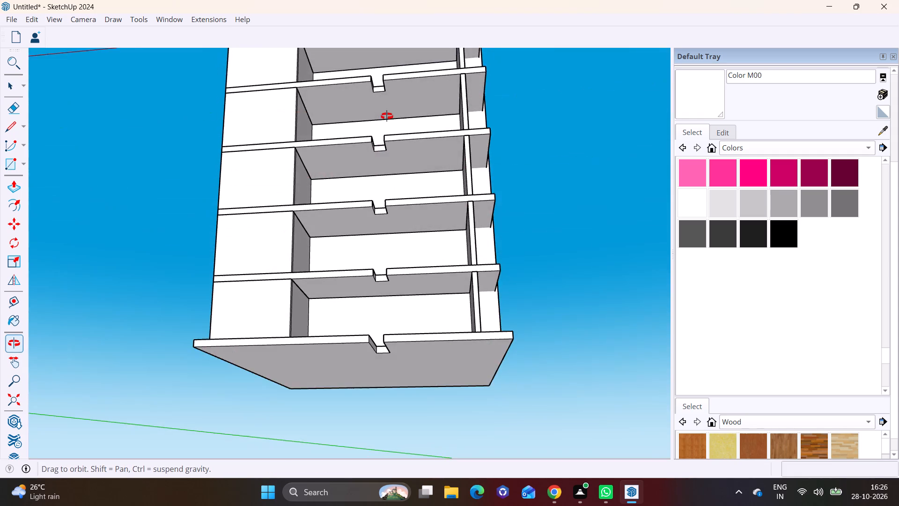
pyautogui.moveTo(387, 116); pyautogui.dragTo(303, 286, button='middle')
pyautogui.scroll(-3, 339, 264)
pyautogui.keyDown('shift'); pyautogui.moveTo(350, 266); pyautogui.dragTo(254, 321, button='middle'); pyautogui.keyUp('shift')
pyautogui.moveTo(457, 311); pyautogui.dragTo(184, 303, button='middle')
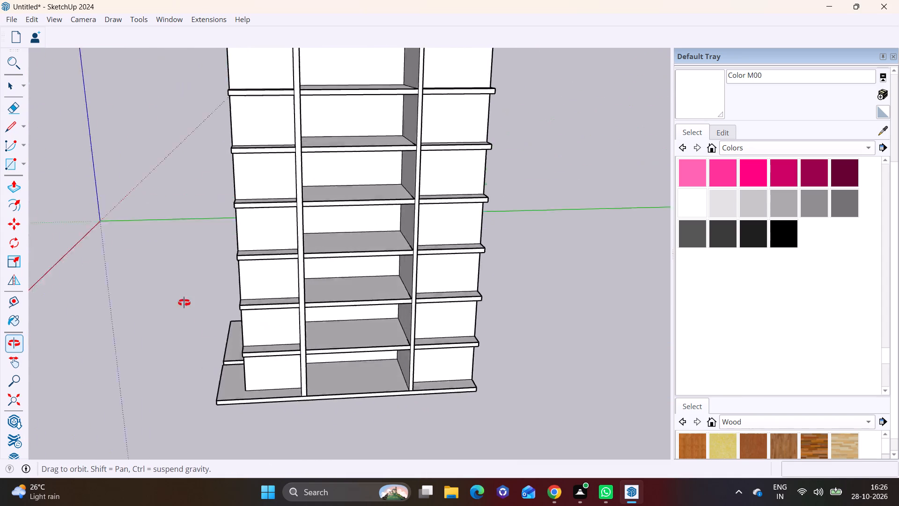
pyautogui.moveTo(184, 303); pyautogui.dragTo(516, 271, button='middle')
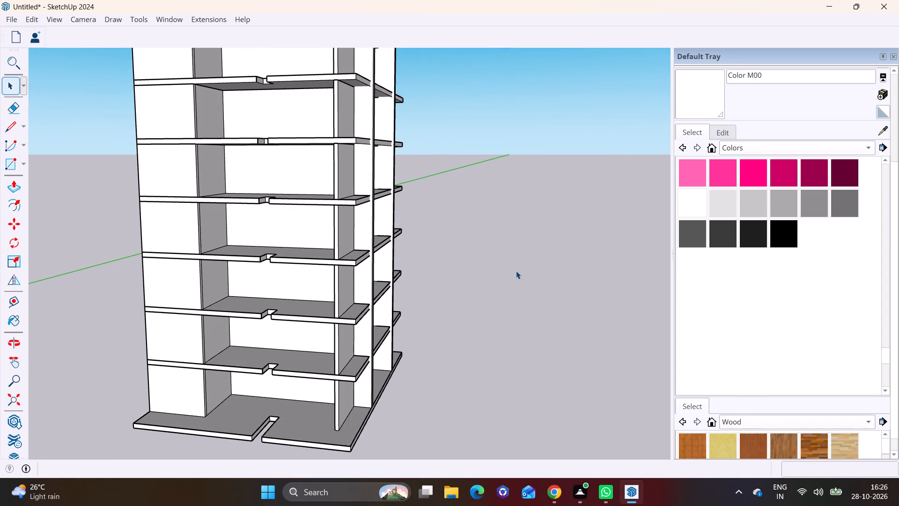
pyautogui.moveTo(419, 285); pyautogui.dragTo(442, 317, button='middle')
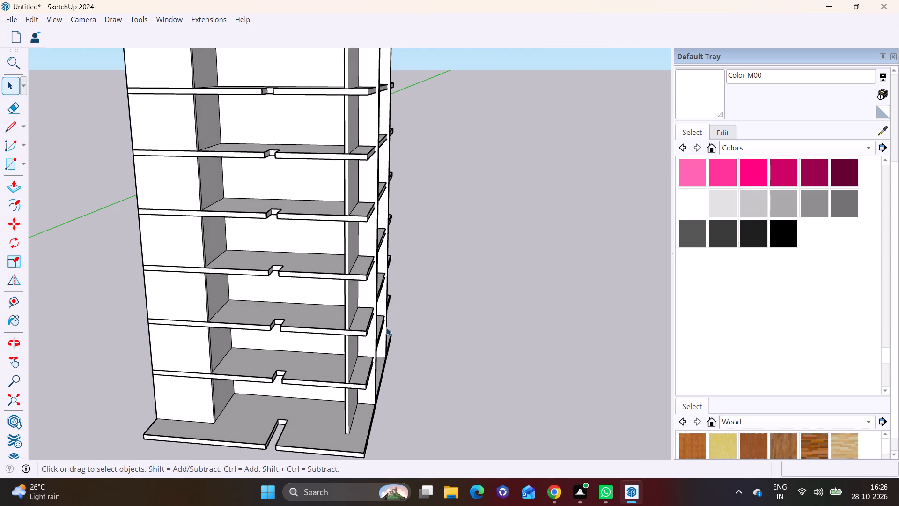
pyautogui.scroll(-4, 386, 327)
pyautogui.moveTo(386, 331); pyautogui.dragTo(322, 228, button='middle')
pyautogui.scroll(7, 299, 330)
pyautogui.moveTo(342, 377); pyautogui.dragTo(342, 369, button='middle')
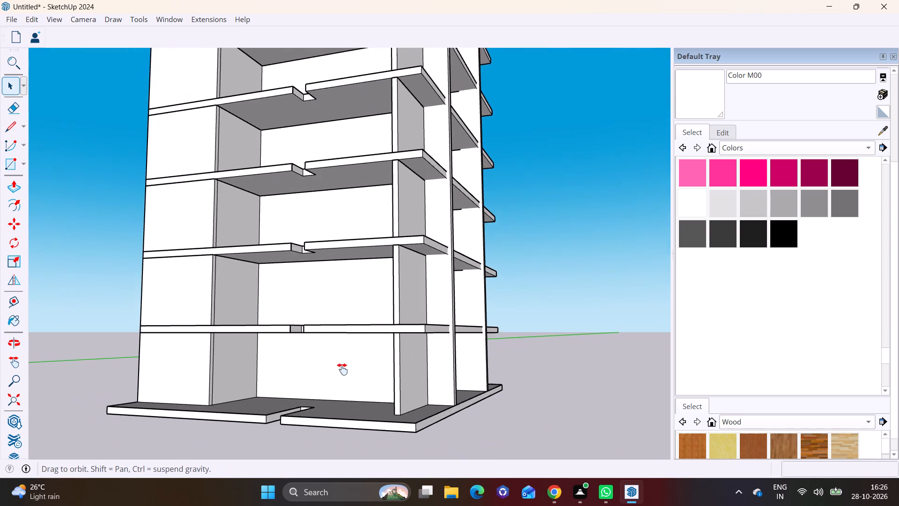
# Examine the building's lower slabs, notches and fins from the notched front around to the opposite side.
pyautogui.moveTo(342, 369); pyautogui.dragTo(358, 297, button='middle')
pyautogui.scroll(-2, 360, 297)
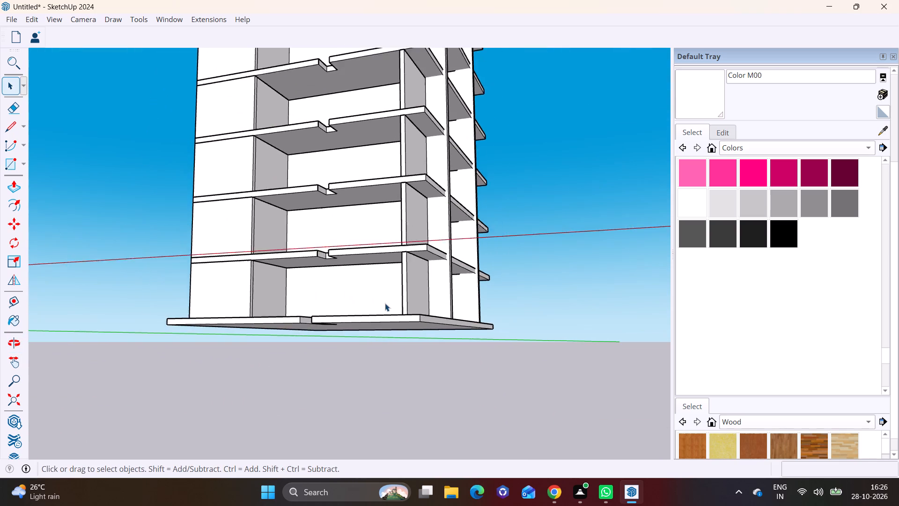
pyautogui.scroll(-2, 385, 302)
pyautogui.moveTo(367, 259); pyautogui.dragTo(245, 330, button='middle')
pyautogui.moveTo(329, 276); pyautogui.dragTo(249, 343, button='middle')
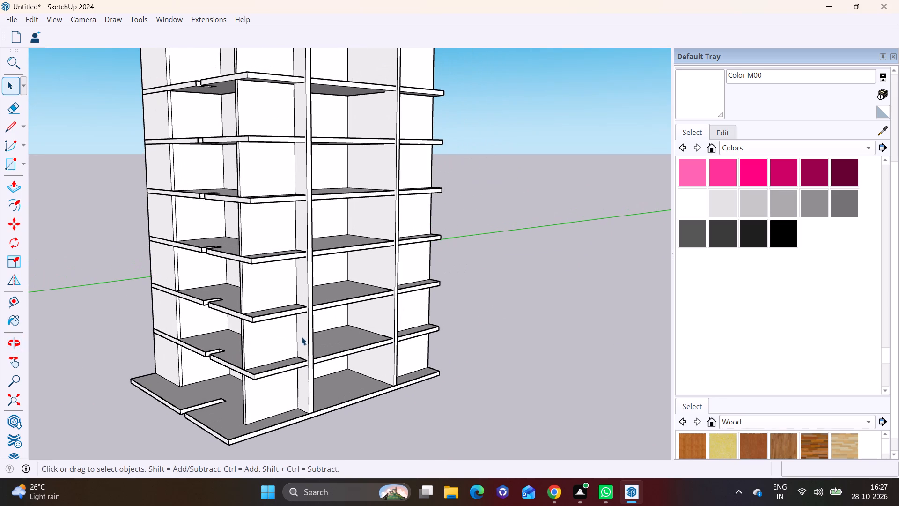
pyautogui.scroll(5, 312, 333)
pyautogui.moveTo(336, 332); pyautogui.dragTo(286, 330, button='middle')
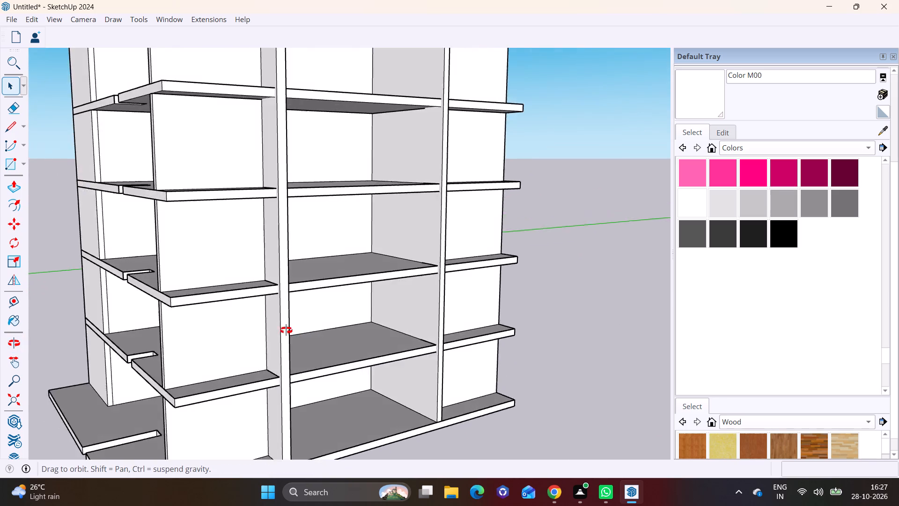
pyautogui.moveTo(286, 330); pyautogui.dragTo(0, 315, button='middle')
pyautogui.scroll(-2, 309, 339)
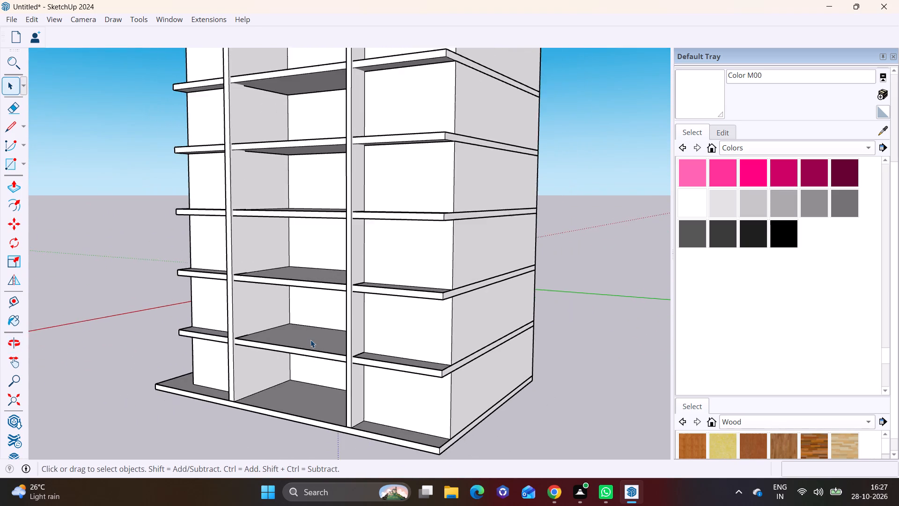
pyautogui.scroll(-2, 310, 340)
pyautogui.scroll(3, 353, 370)
# Pull the outer side face of the fin farther from the notched side outward by about 6' 9" with Push/Pull.
pyautogui.click(346, 324)
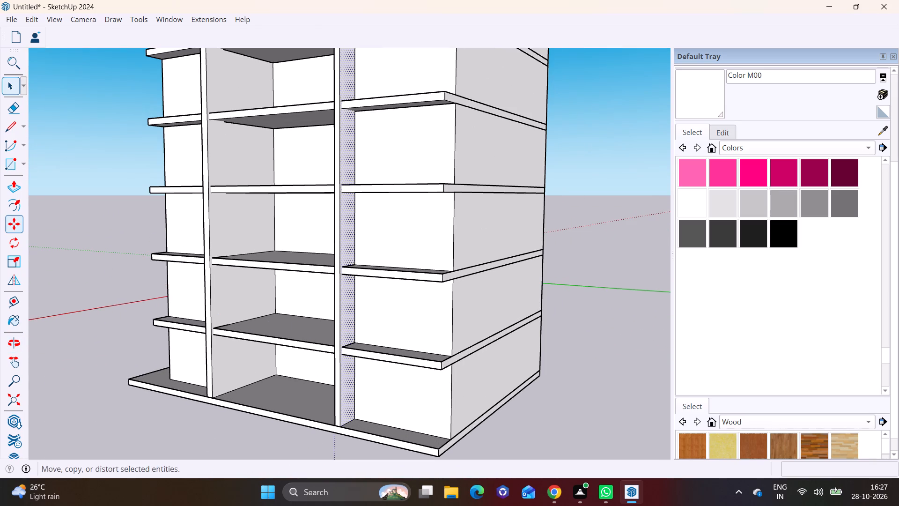
pyautogui.click(12, 186)
pyautogui.click(349, 304)
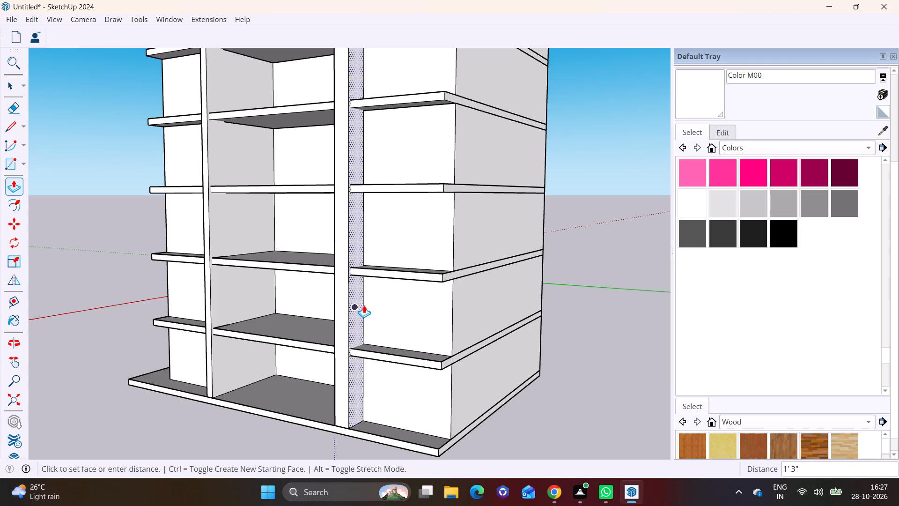
pyautogui.click(397, 312)
pyautogui.moveTo(373, 321); pyautogui.dragTo(601, 313, button='middle')
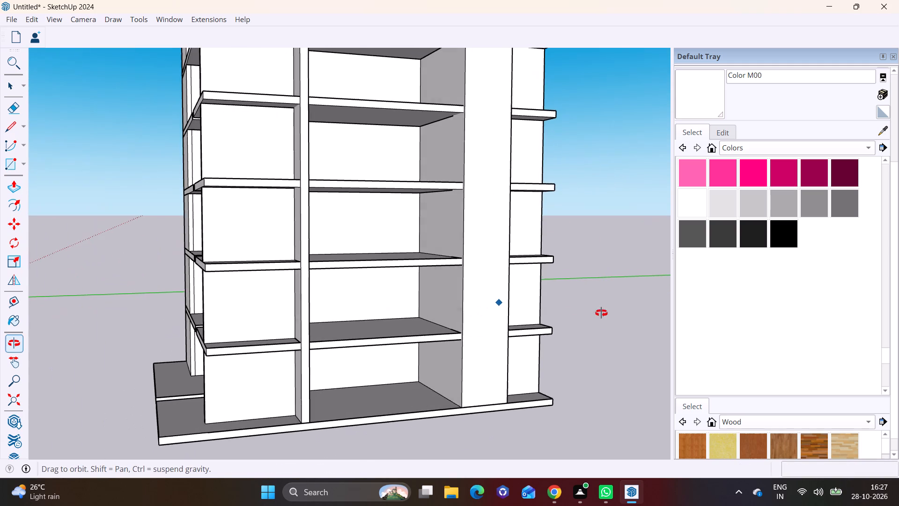
pyautogui.moveTo(601, 313); pyautogui.dragTo(602, 313, button='middle')
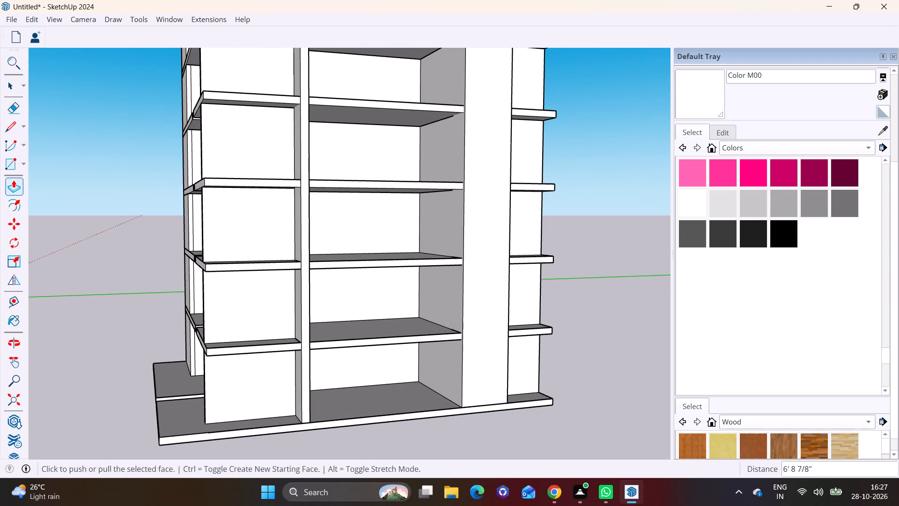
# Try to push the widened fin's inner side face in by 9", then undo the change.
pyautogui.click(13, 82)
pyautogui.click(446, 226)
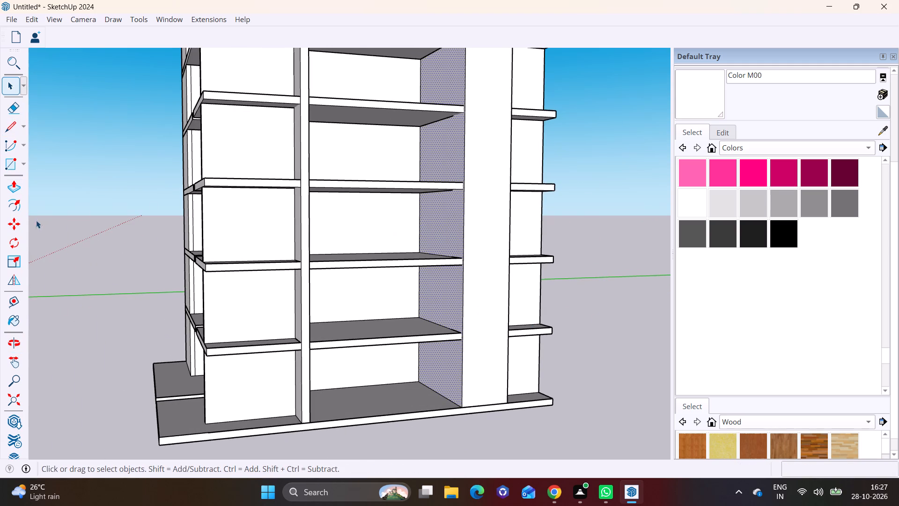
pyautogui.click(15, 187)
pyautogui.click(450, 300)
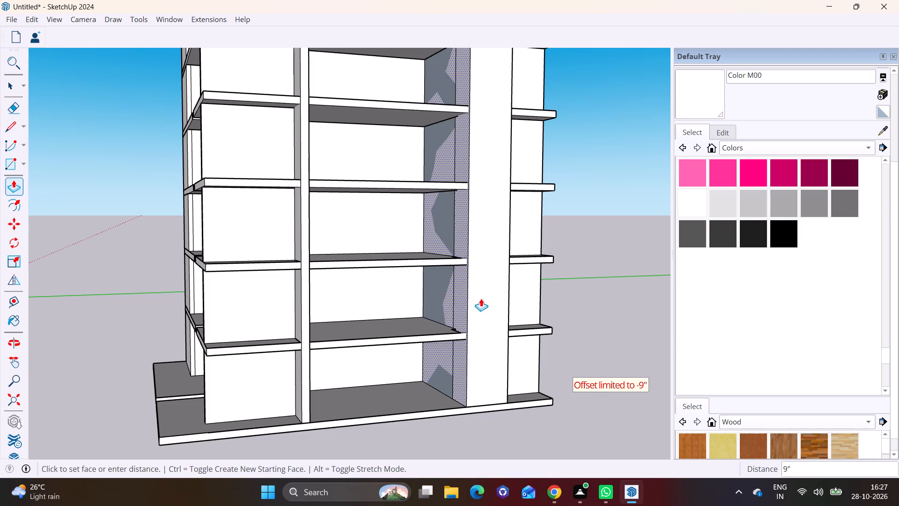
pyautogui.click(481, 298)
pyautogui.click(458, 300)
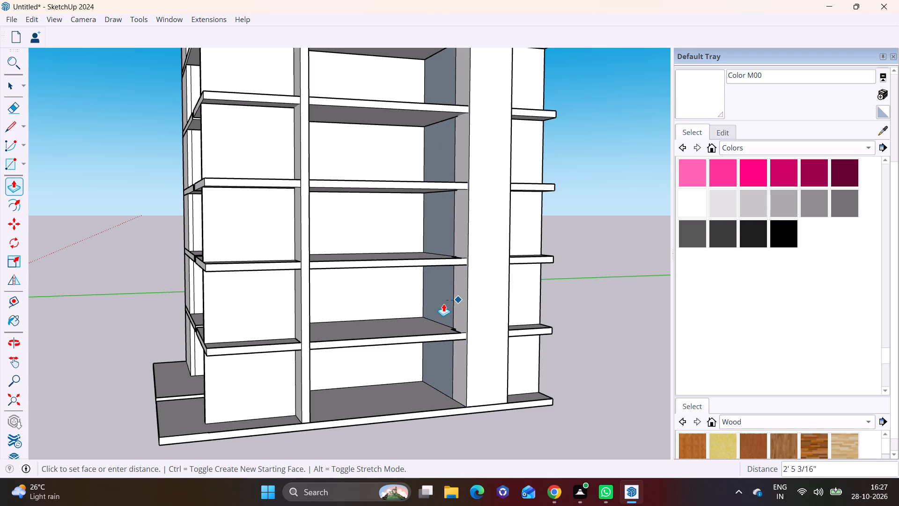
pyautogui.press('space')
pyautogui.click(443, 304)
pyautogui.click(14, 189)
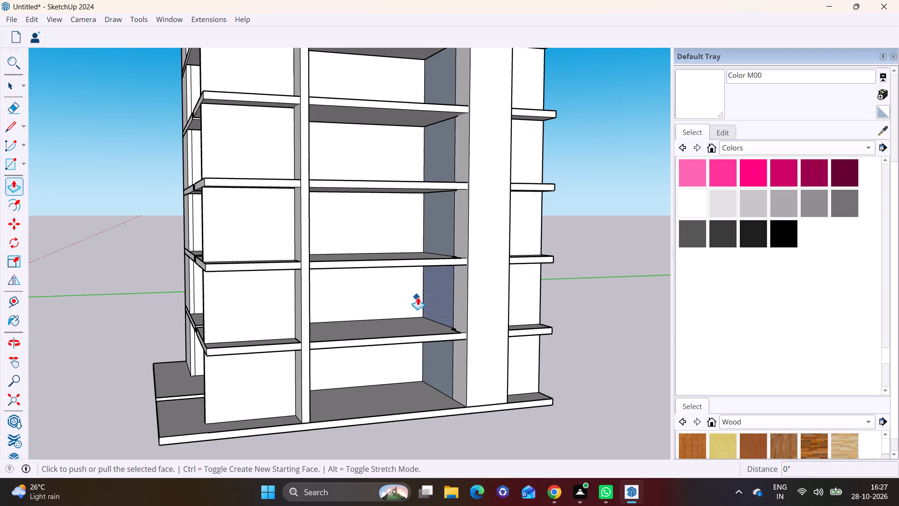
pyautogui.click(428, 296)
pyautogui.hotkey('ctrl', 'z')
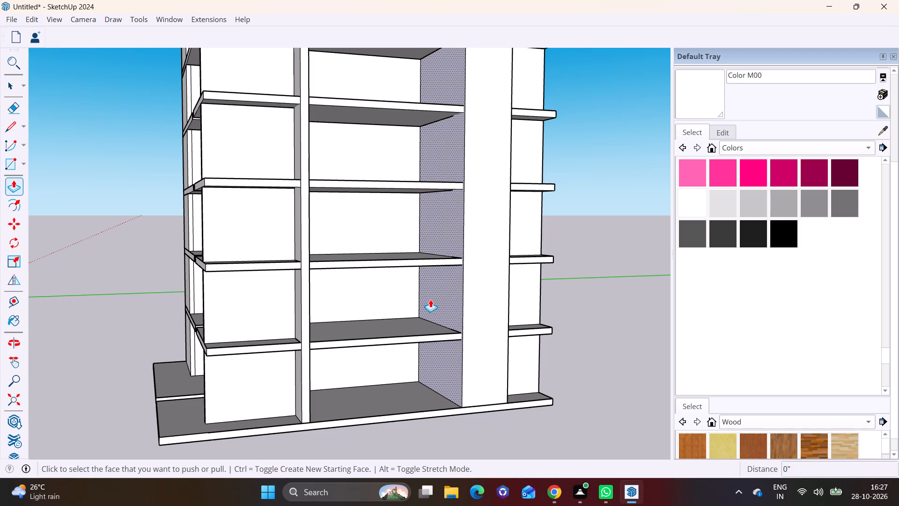
# Push the widened fin's outer side face back in, leaving the fin only slightly thicker than the neighbouring fin.
pyautogui.moveTo(469, 305); pyautogui.dragTo(230, 325, button='middle')
pyautogui.click(413, 326)
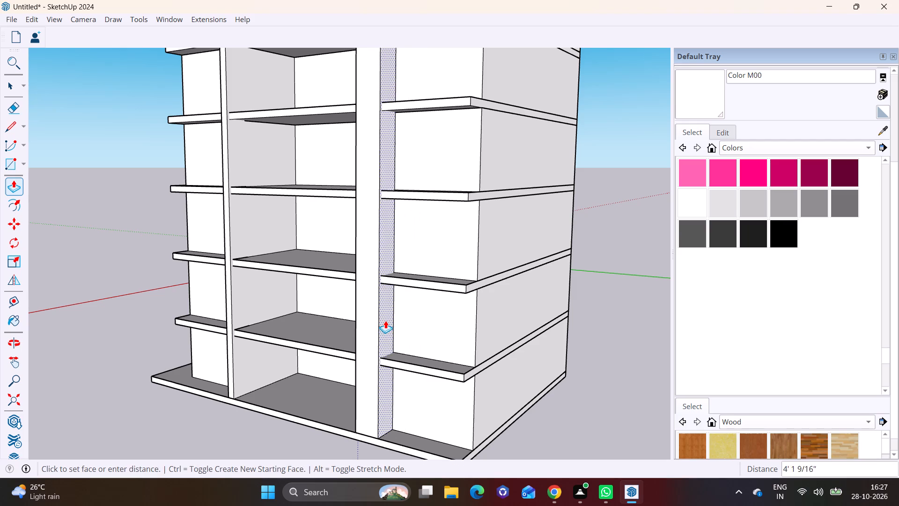
pyautogui.click(376, 316)
pyautogui.press('space')
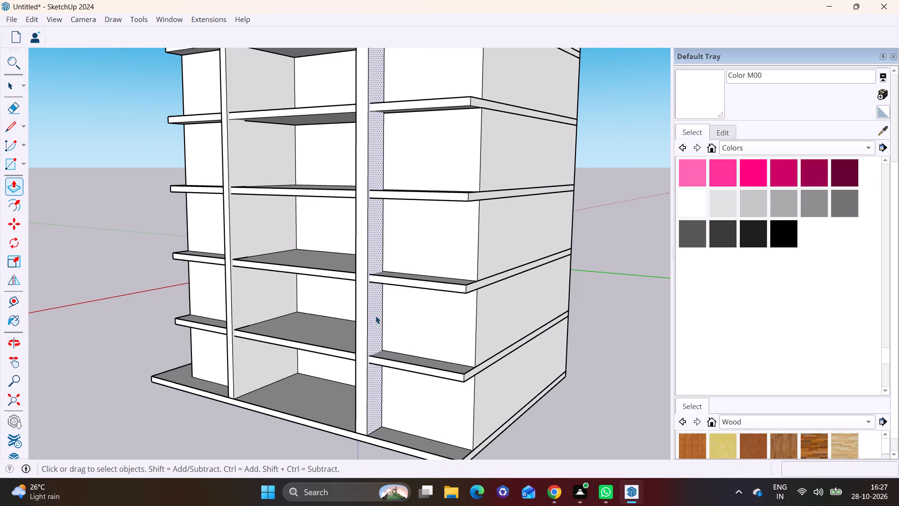
# Draw a narrow rectangle across the base slab midway between the two fins, from the slab's outer edge to the back wall.
pyautogui.moveTo(431, 339); pyautogui.dragTo(633, 336, button='middle')
pyautogui.scroll(2, 273, 316)
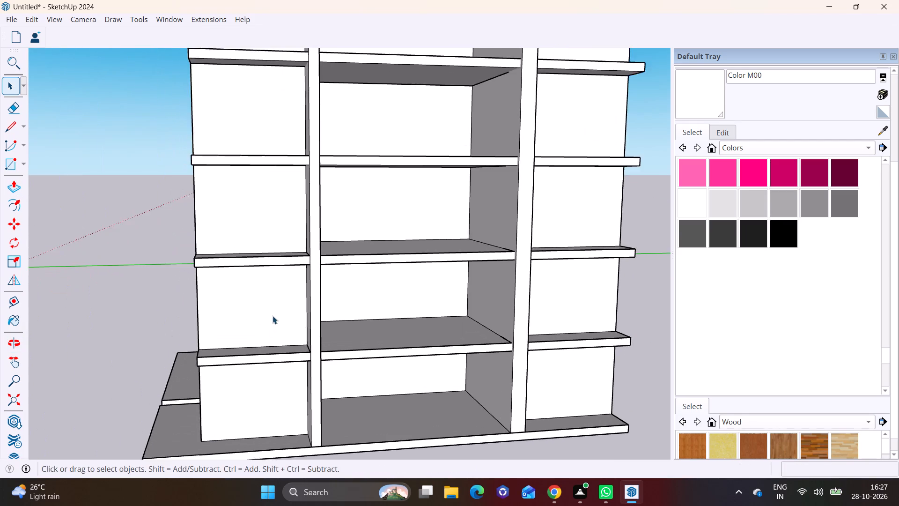
pyautogui.scroll(2, 274, 327)
pyautogui.moveTo(335, 382); pyautogui.dragTo(292, 262, button='middle')
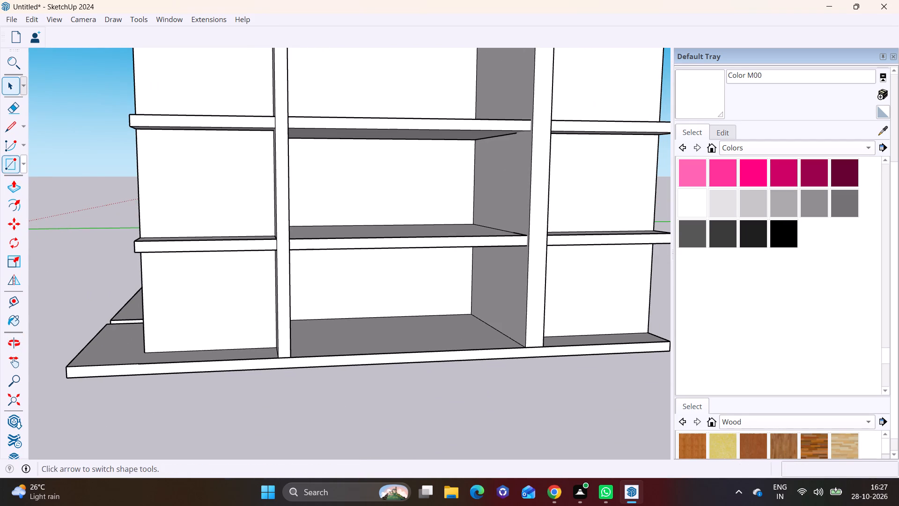
pyautogui.click(25, 164)
pyautogui.click(32, 179)
pyautogui.moveTo(405, 357); pyautogui.dragTo(355, 451, button='middle')
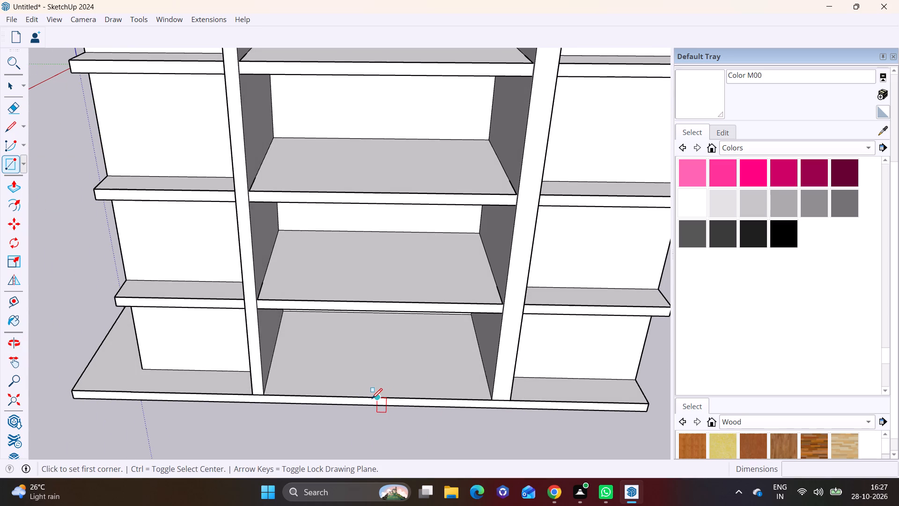
pyautogui.scroll(8, 371, 397)
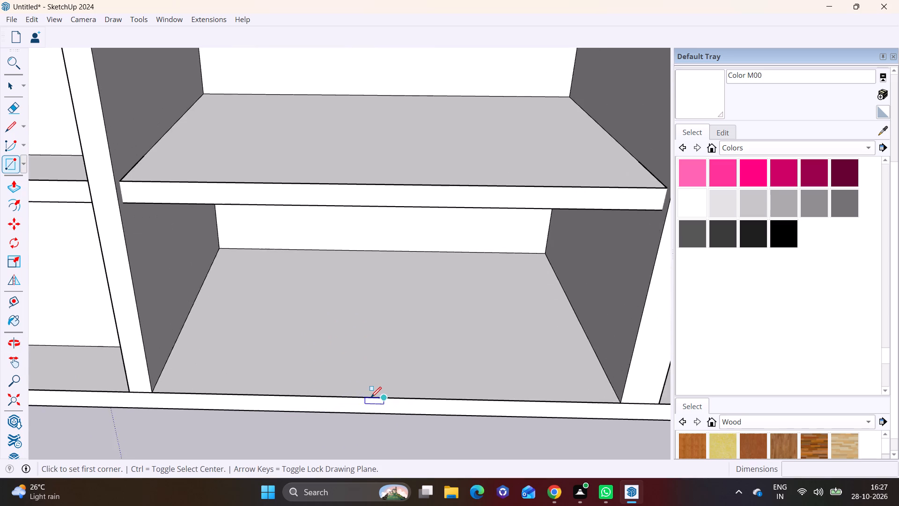
pyautogui.click(374, 400)
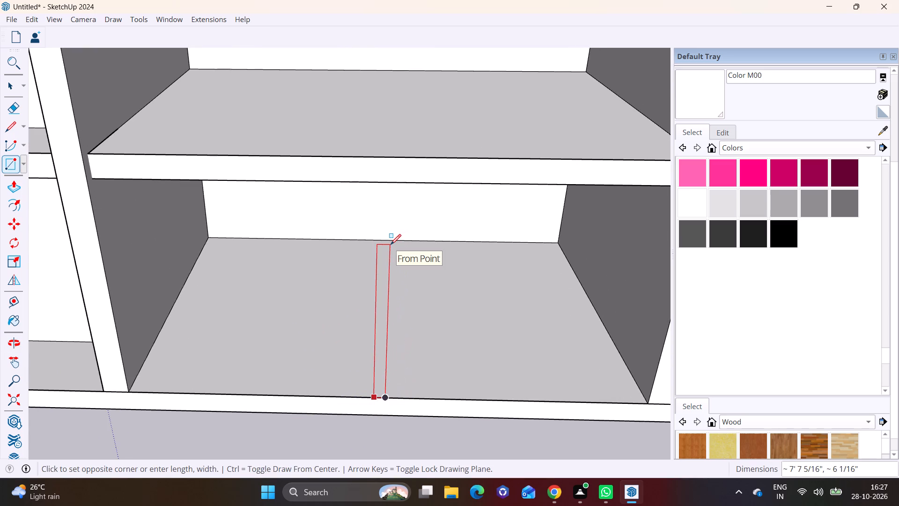
pyautogui.click(394, 243)
# Push/Pull the narrow rectangle up into a partition wall reaching the underside of the slab above.
pyautogui.press('space')
pyautogui.click(383, 289)
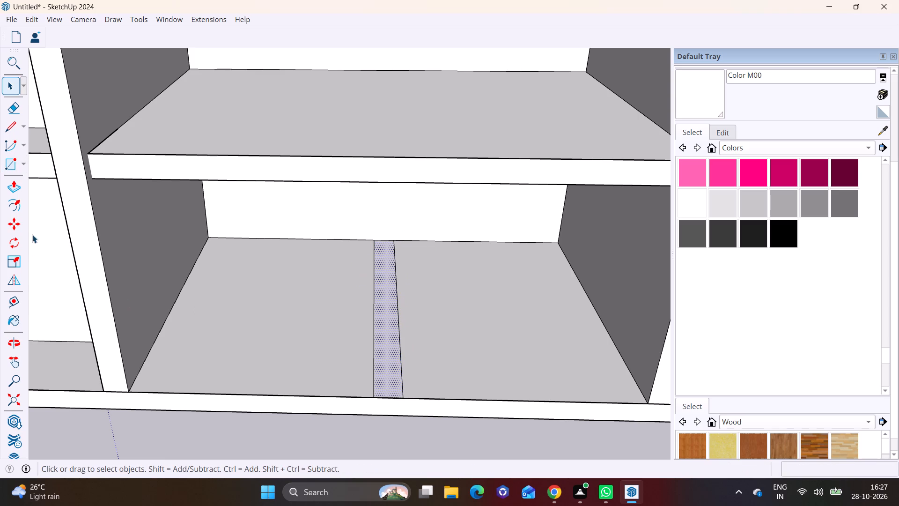
pyautogui.click(17, 183)
pyautogui.moveTo(390, 335); pyautogui.dragTo(400, 104)
pyautogui.keyDown('shift'); pyautogui.moveTo(408, 94); pyautogui.dragTo(338, 394, button='middle'); pyautogui.keyUp('shift')
pyautogui.moveTo(311, 423); pyautogui.dragTo(323, 257)
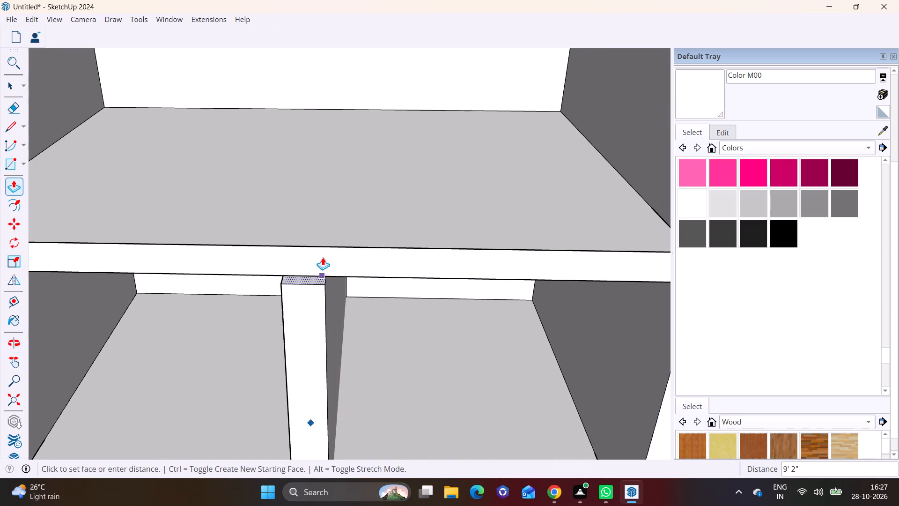
pyautogui.moveTo(323, 257); pyautogui.dragTo(323, 162)
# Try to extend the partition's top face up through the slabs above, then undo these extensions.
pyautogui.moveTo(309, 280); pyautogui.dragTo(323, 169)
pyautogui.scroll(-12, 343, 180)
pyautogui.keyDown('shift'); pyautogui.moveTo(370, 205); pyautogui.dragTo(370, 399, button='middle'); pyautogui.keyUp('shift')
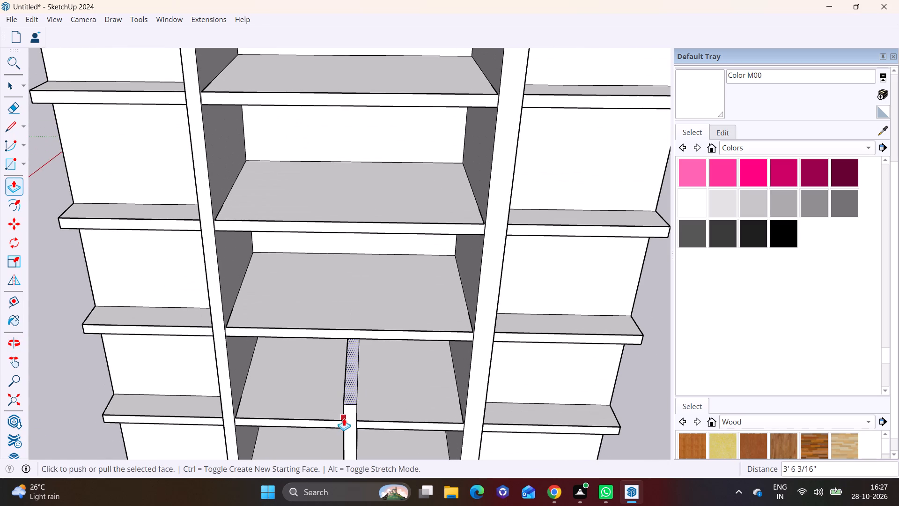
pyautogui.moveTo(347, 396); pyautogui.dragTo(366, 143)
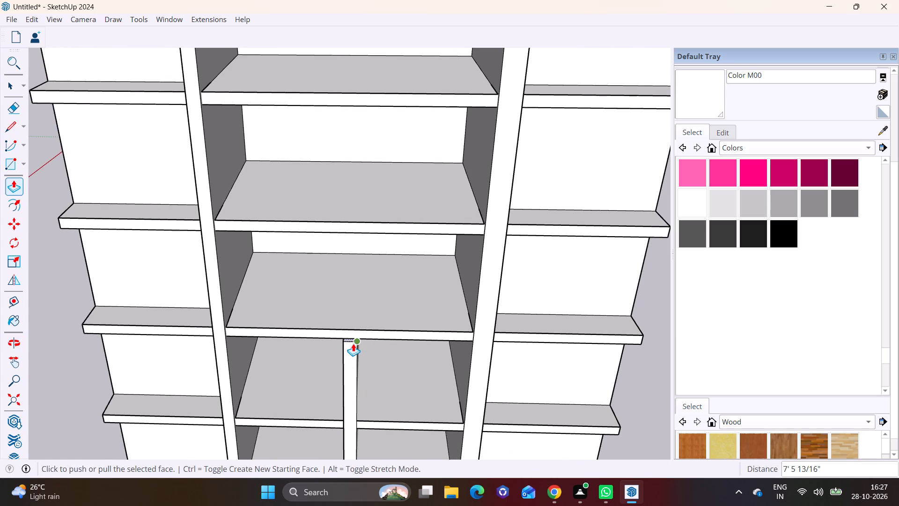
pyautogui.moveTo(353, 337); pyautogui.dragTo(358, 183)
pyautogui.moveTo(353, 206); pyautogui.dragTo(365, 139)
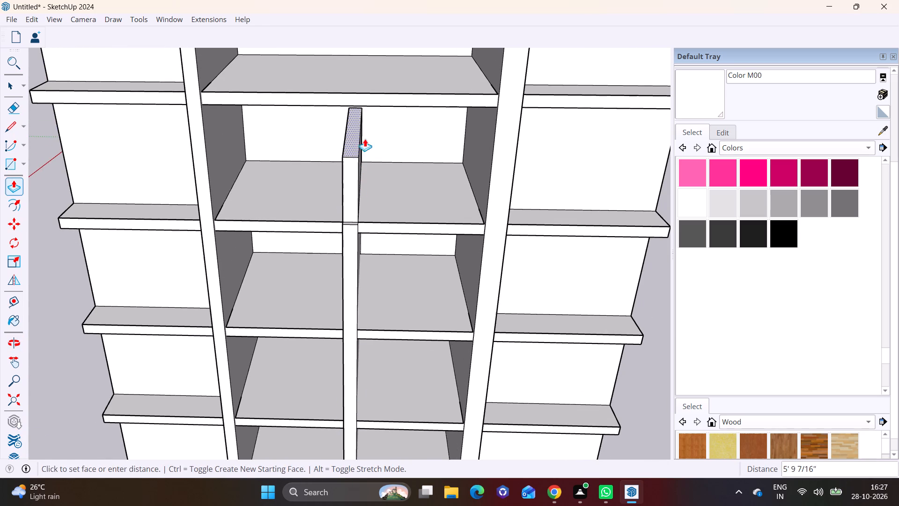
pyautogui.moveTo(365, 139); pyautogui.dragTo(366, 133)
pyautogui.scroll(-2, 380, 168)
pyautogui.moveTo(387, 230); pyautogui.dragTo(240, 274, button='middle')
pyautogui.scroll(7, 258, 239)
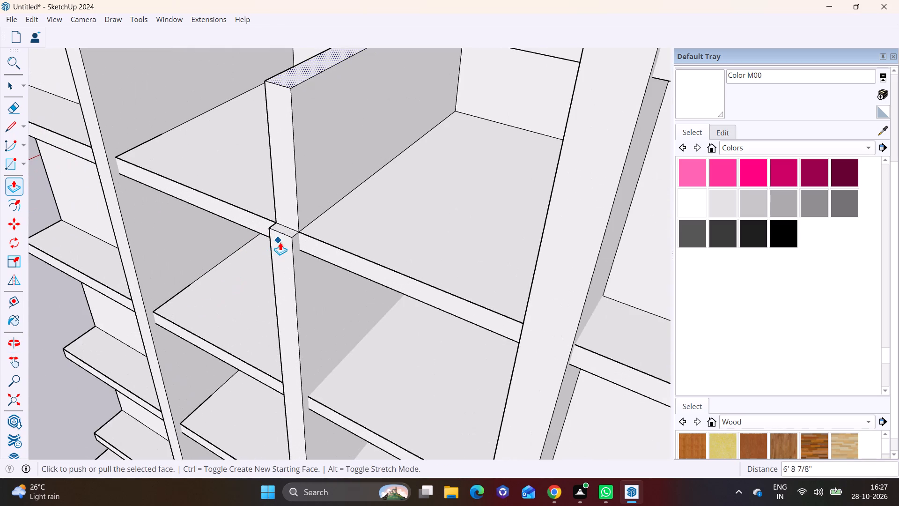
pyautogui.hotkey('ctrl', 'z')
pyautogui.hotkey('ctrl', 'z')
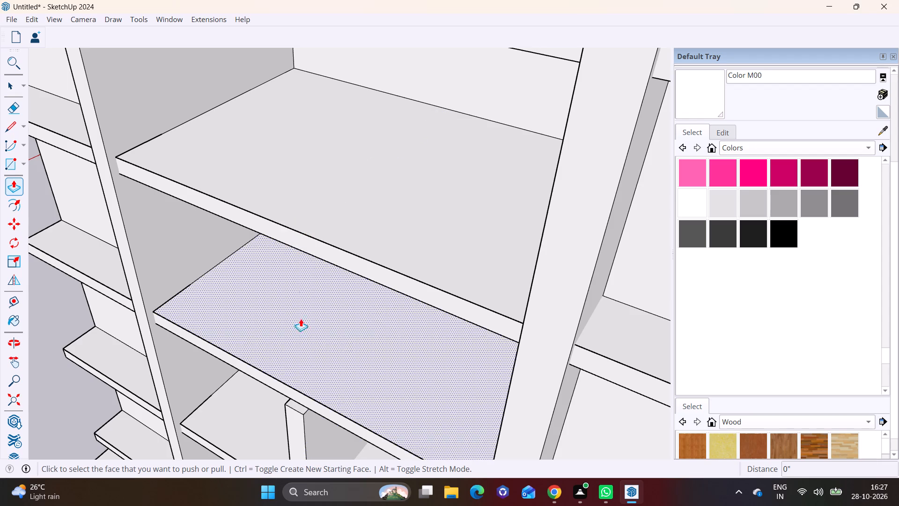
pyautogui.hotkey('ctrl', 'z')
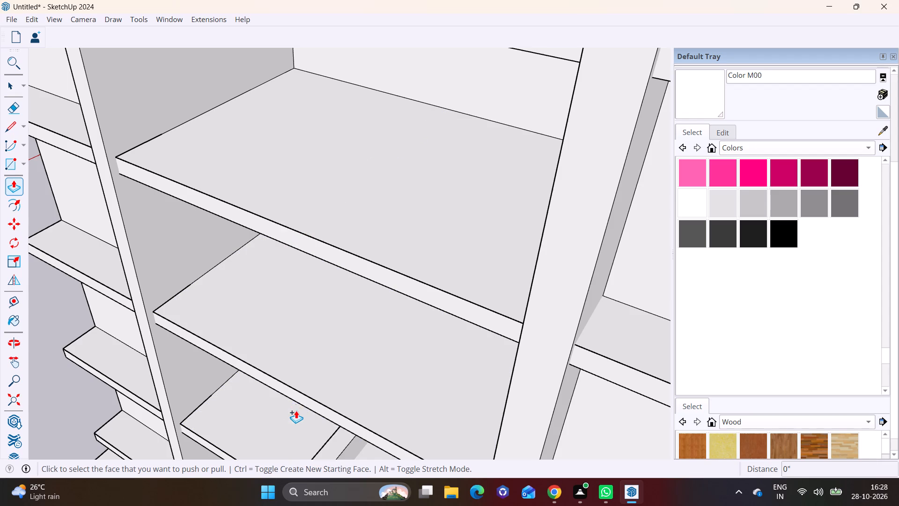
# Pull the partition up again in successive segments through the slabs above, between the two fins.
pyautogui.moveTo(296, 410); pyautogui.dragTo(392, 398, button='middle')
pyautogui.scroll(1, 391, 398)
pyautogui.moveTo(443, 433); pyautogui.dragTo(460, 285)
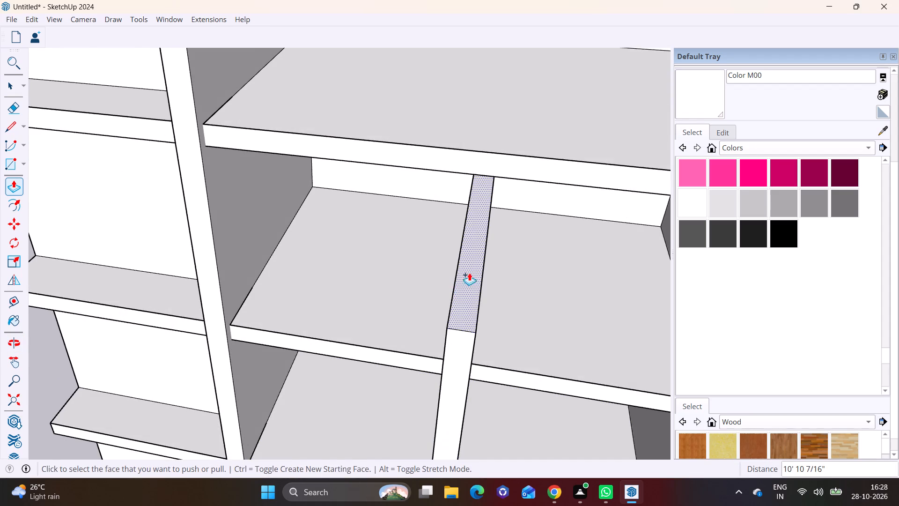
pyautogui.scroll(-4, 479, 256)
pyautogui.keyDown('shift'); pyautogui.moveTo(477, 265); pyautogui.dragTo(312, 415, button='middle'); pyautogui.keyUp('shift')
pyautogui.moveTo(303, 432); pyautogui.dragTo(311, 312)
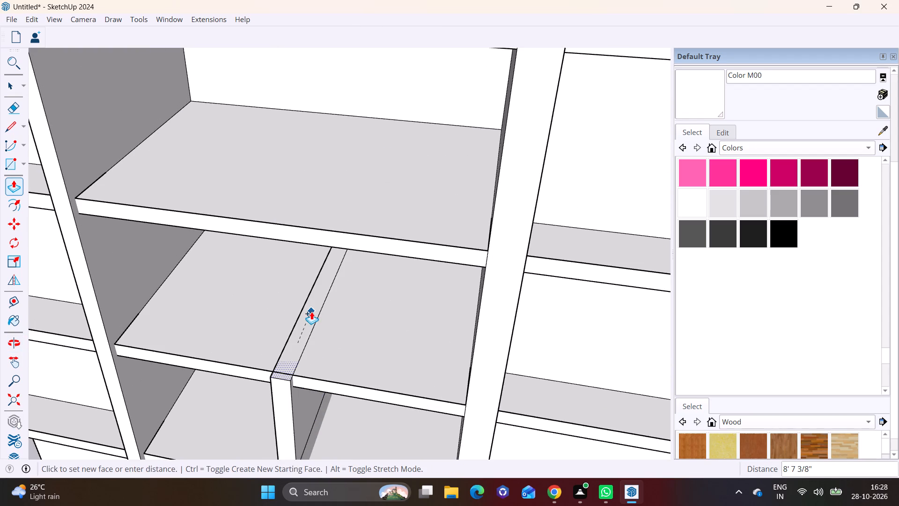
pyautogui.moveTo(311, 312); pyautogui.dragTo(324, 264)
pyautogui.moveTo(301, 331); pyautogui.dragTo(304, 270)
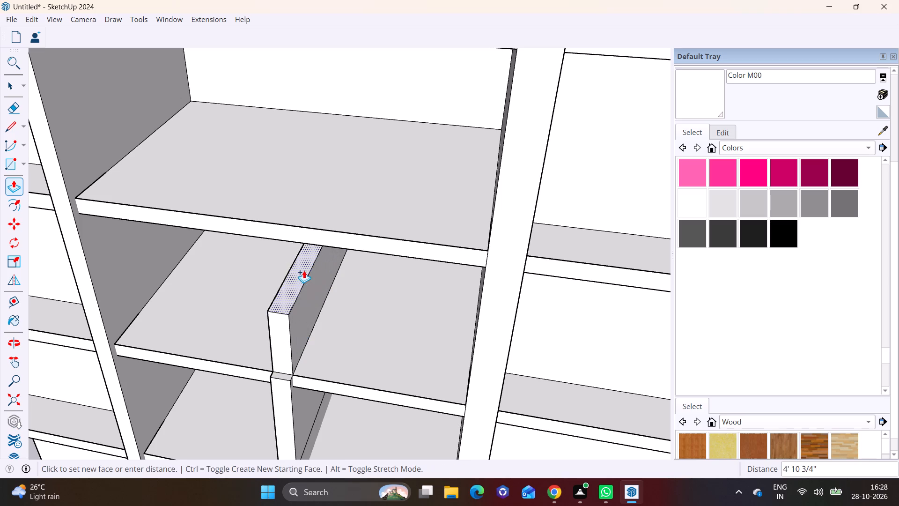
pyautogui.moveTo(304, 270); pyautogui.dragTo(314, 156)
pyautogui.moveTo(294, 195); pyautogui.dragTo(302, 101)
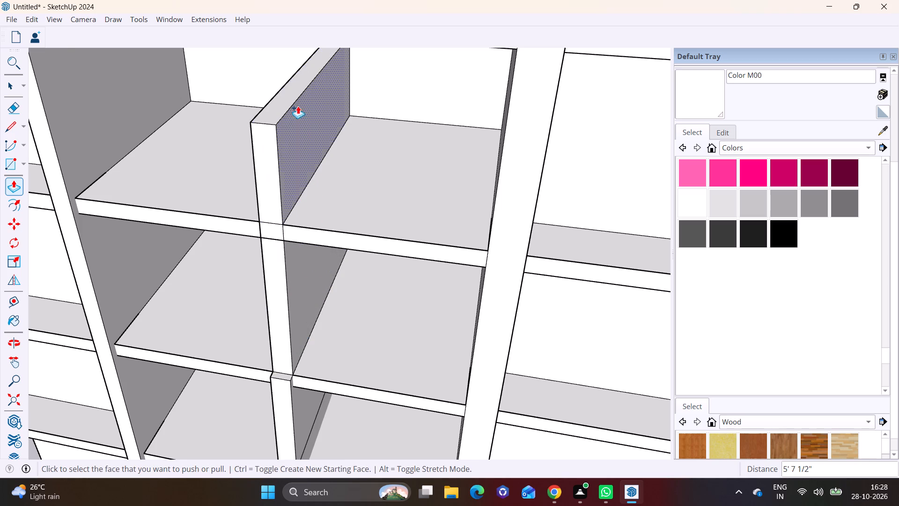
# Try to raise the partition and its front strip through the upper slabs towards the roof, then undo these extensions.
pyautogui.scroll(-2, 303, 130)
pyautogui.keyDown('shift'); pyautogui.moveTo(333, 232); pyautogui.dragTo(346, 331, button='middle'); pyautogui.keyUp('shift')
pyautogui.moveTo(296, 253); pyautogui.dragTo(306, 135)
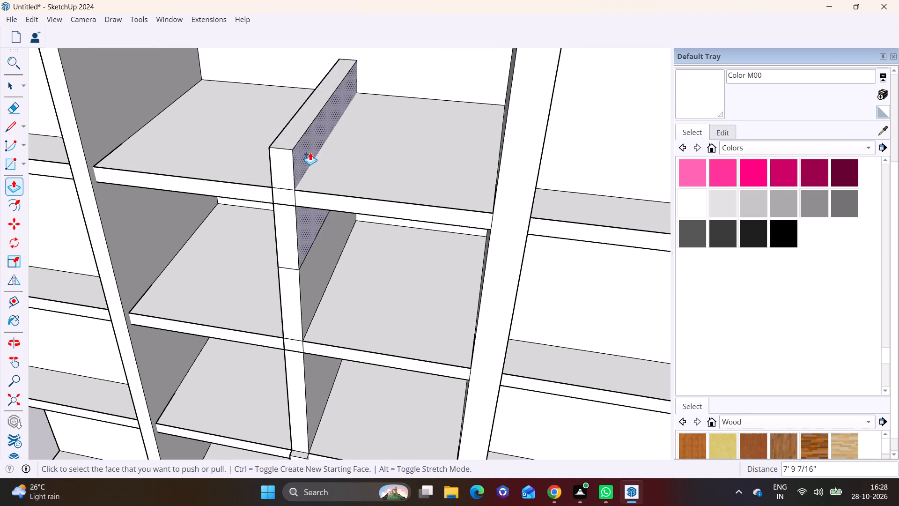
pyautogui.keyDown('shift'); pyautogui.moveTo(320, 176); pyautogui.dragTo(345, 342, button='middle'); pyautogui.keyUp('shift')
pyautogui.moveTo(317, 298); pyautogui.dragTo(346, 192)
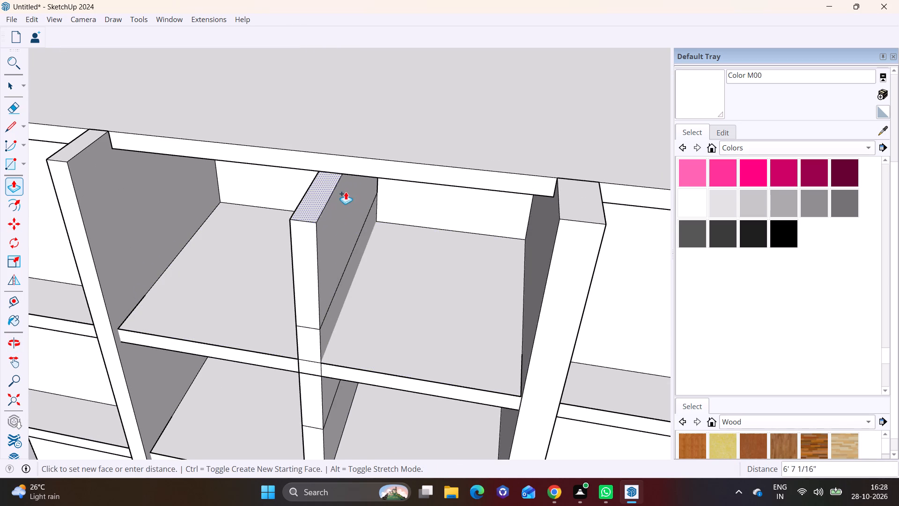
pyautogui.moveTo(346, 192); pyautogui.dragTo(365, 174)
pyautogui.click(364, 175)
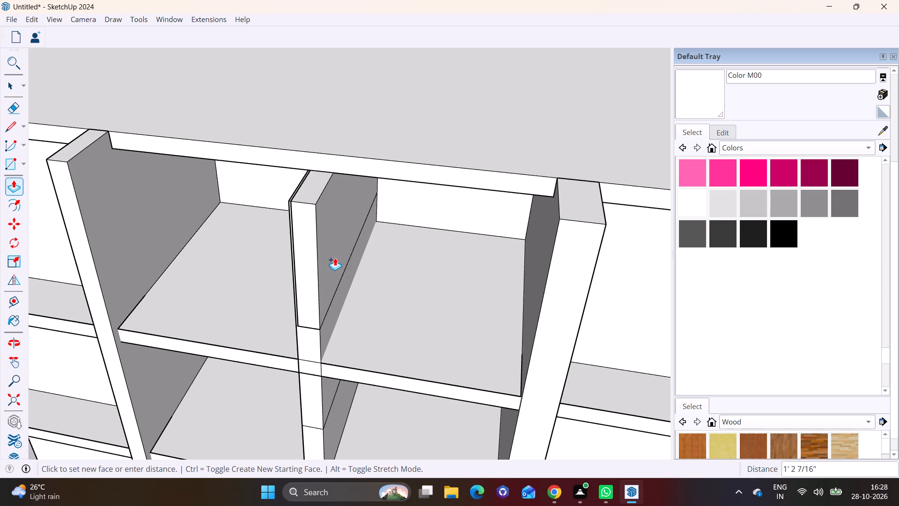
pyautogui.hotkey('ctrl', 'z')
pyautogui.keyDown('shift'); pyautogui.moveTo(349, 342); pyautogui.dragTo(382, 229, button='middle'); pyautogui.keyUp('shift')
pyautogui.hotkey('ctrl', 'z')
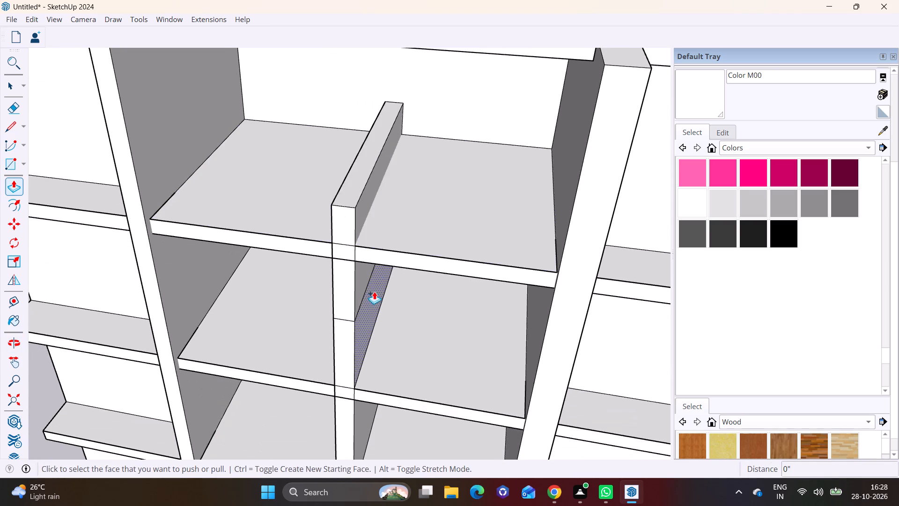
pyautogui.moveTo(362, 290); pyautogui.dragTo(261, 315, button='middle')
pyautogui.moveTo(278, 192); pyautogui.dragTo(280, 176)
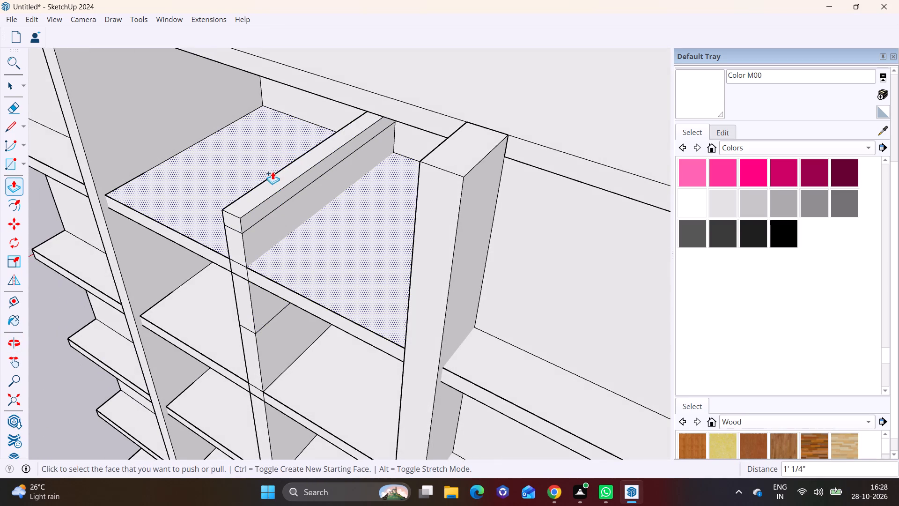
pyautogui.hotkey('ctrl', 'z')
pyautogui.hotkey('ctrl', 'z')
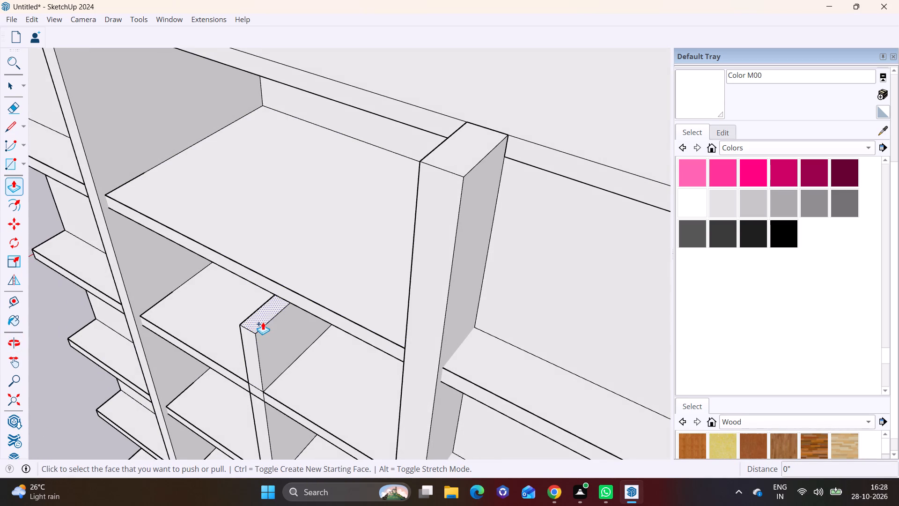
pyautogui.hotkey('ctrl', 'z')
# Push/Pull the partition's top face up 11' to the upper slab, then 9' 10 3/8" through the top storey.
pyautogui.moveTo(277, 365); pyautogui.dragTo(281, 164)
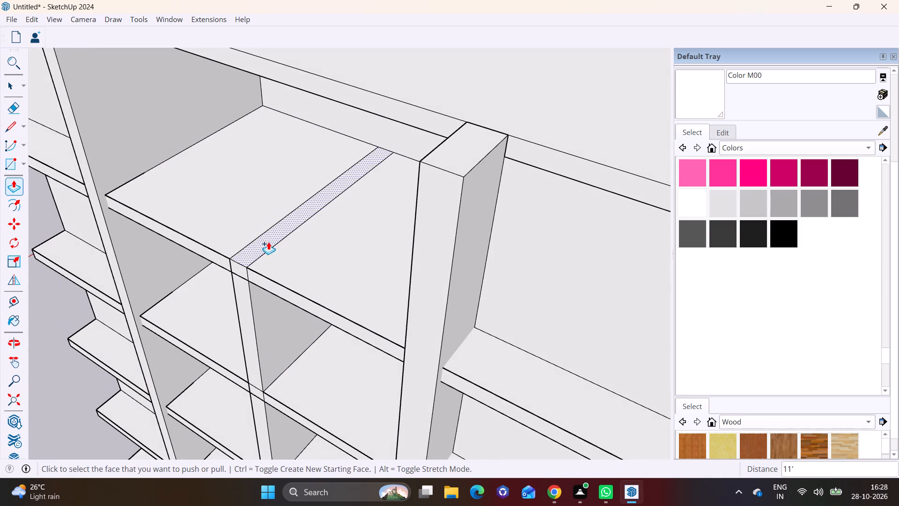
pyautogui.moveTo(271, 240); pyautogui.dragTo(301, 82)
# Push/Pull the partition's projecting front strip up in successive segments of 15' 2" and 11' 7 5/8", ending at the partition's top.
pyautogui.scroll(-6, 285, 270)
pyautogui.keyDown('shift'); pyautogui.moveTo(308, 340); pyautogui.dragTo(353, 299, button='middle'); pyautogui.keyUp('shift')
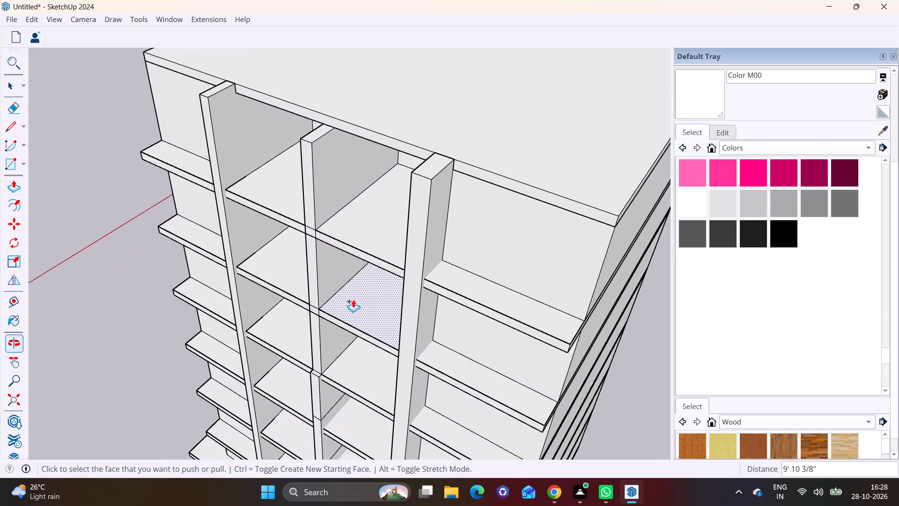
pyautogui.scroll(8, 320, 376)
pyautogui.moveTo(317, 370); pyautogui.dragTo(323, 105)
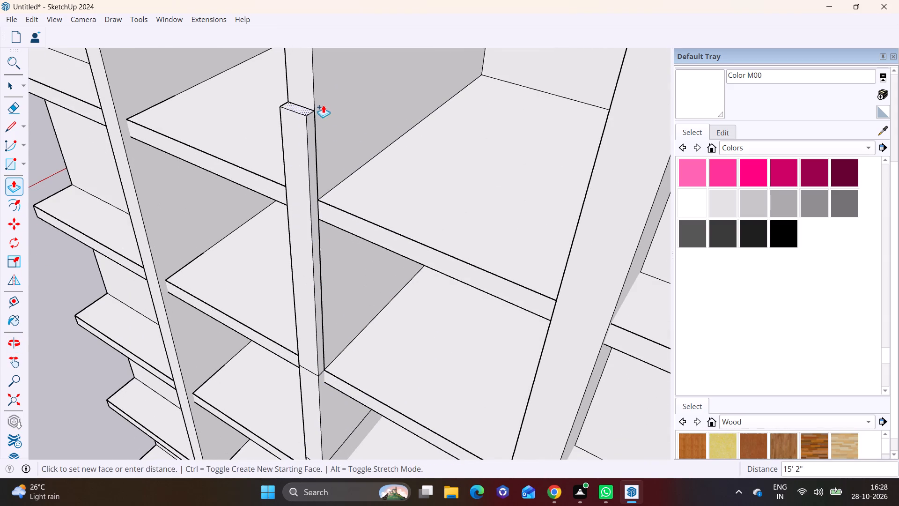
pyautogui.moveTo(323, 105); pyautogui.dragTo(323, 104)
pyautogui.moveTo(332, 112); pyautogui.dragTo(314, 354, button='middle')
pyautogui.moveTo(287, 357); pyautogui.dragTo(247, 67)
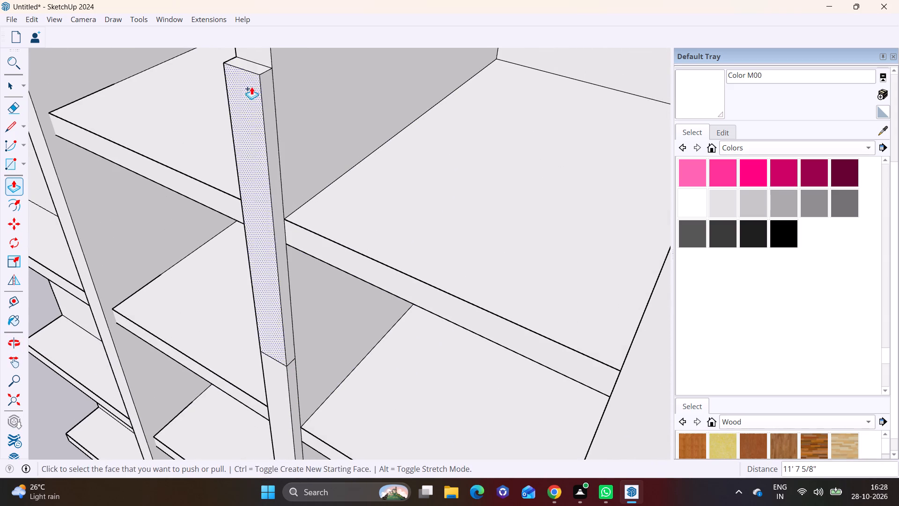
pyautogui.keyDown('shift'); pyautogui.moveTo(252, 93); pyautogui.dragTo(255, 310, button='middle'); pyautogui.keyUp('shift')
pyautogui.moveTo(251, 287); pyautogui.dragTo(253, 119)
pyautogui.click(253, 119)
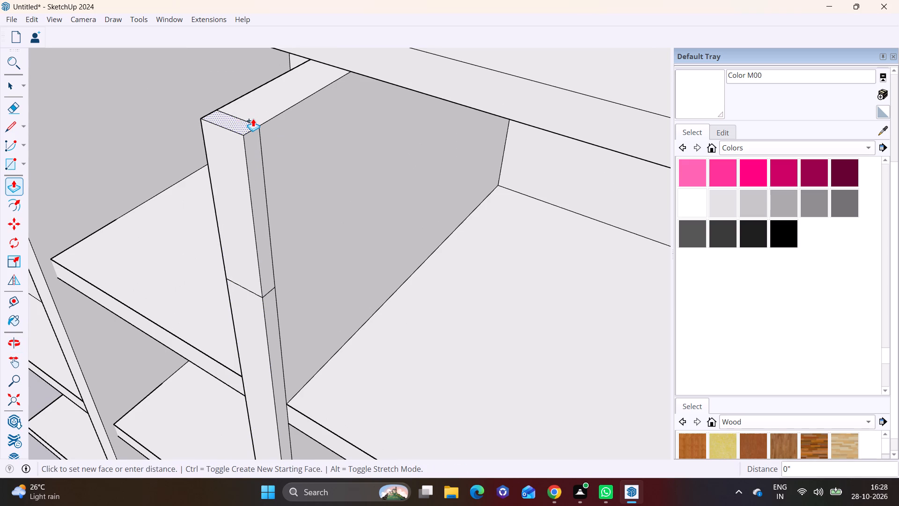
pyautogui.press('space')
# Erase the horizontal seam edges on the front and both sides of the partition's front strip in the top storey.
pyautogui.moveTo(281, 274); pyautogui.dragTo(323, 204, button='middle')
pyautogui.scroll(2, 293, 219)
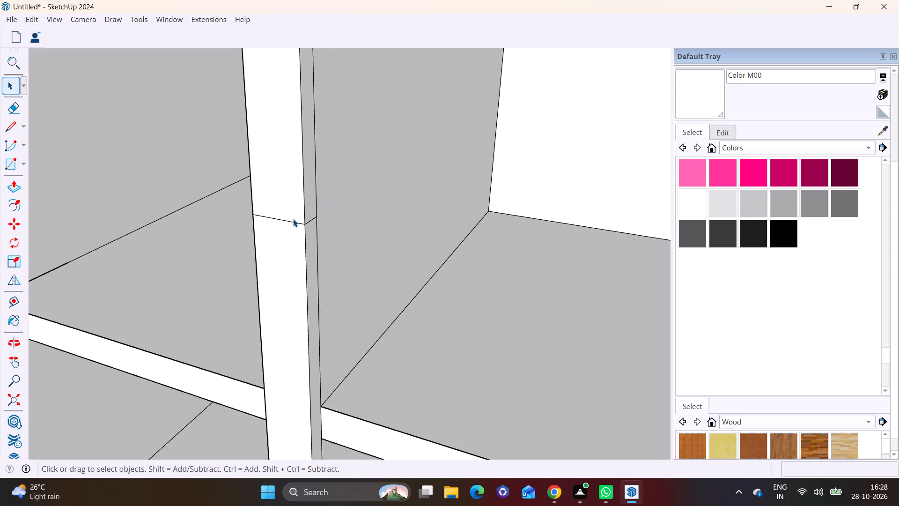
pyautogui.scroll(1, 293, 219)
pyautogui.click(292, 219)
pyautogui.click(294, 223)
pyautogui.press('Delete')
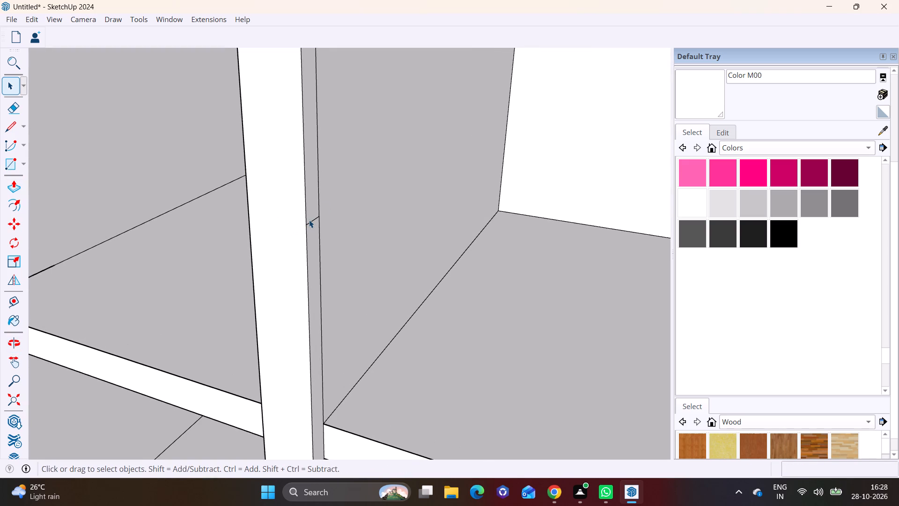
pyautogui.click(313, 222)
pyautogui.press('Delete')
pyautogui.scroll(-2, 319, 286)
pyautogui.moveTo(309, 279); pyautogui.dragTo(553, 300, button='middle')
pyautogui.click(507, 229)
pyautogui.rightClick(507, 229)
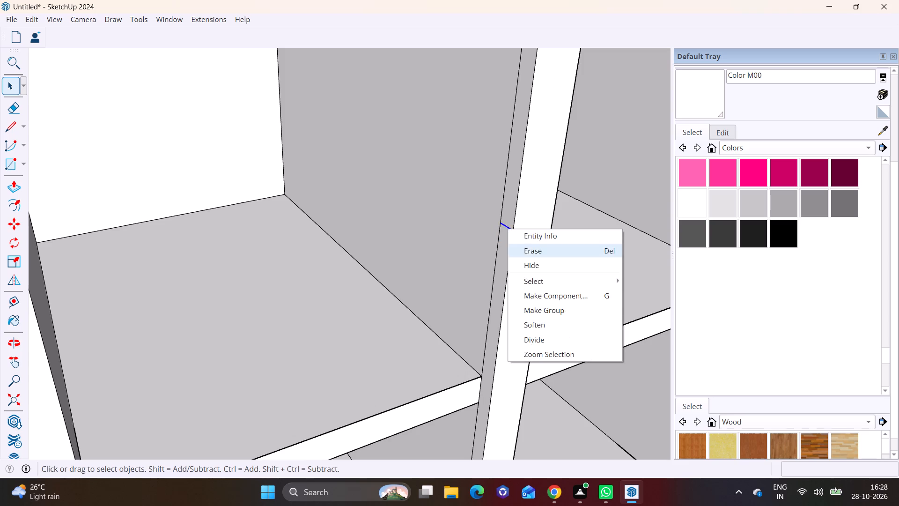
pyautogui.click(520, 248)
# Erase the seam edges on the front and both sides of the partition's front strip one storey below the top.
pyautogui.scroll(-3, 520, 253)
pyautogui.keyDown('shift'); pyautogui.moveTo(503, 323); pyautogui.dragTo(473, 48, button='middle'); pyautogui.keyUp('shift')
pyautogui.scroll(5, 470, 223)
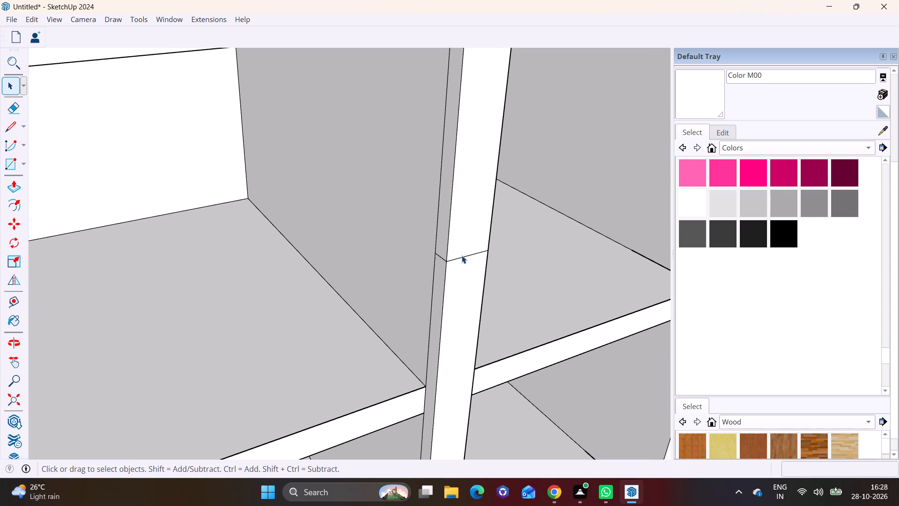
pyautogui.click(462, 256)
pyautogui.rightClick(463, 257)
pyautogui.click(481, 273)
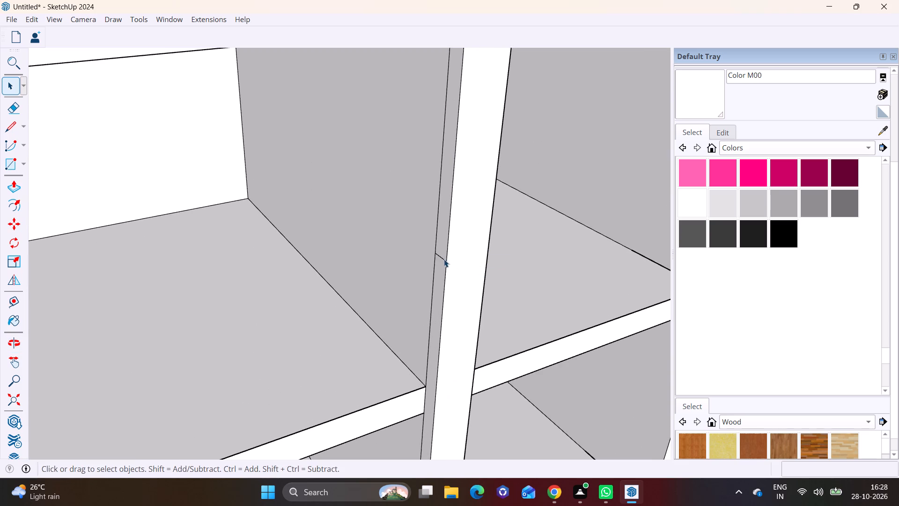
pyautogui.click(442, 258)
pyautogui.rightClick(442, 258)
pyautogui.click(468, 279)
pyautogui.moveTo(428, 286); pyautogui.dragTo(111, 278, button='middle')
pyautogui.click(130, 204)
pyautogui.rightClick(130, 203)
pyautogui.click(145, 225)
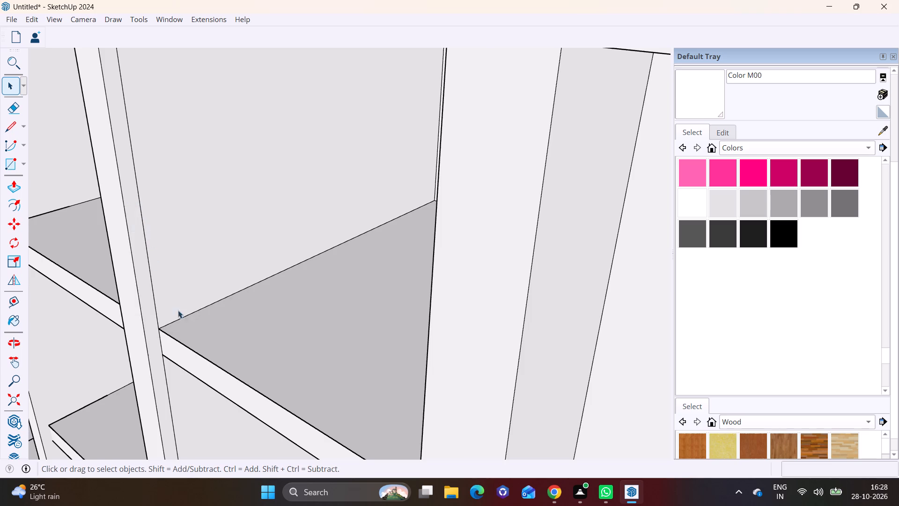
# Erase the seam edges on the front and one side of the partition strip at the next slab down.
pyautogui.scroll(-2, 185, 327)
pyautogui.moveTo(221, 363); pyautogui.dragTo(404, 104, button='middle')
pyautogui.moveTo(329, 289); pyautogui.dragTo(357, 154, button='middle')
pyautogui.scroll(4, 351, 210)
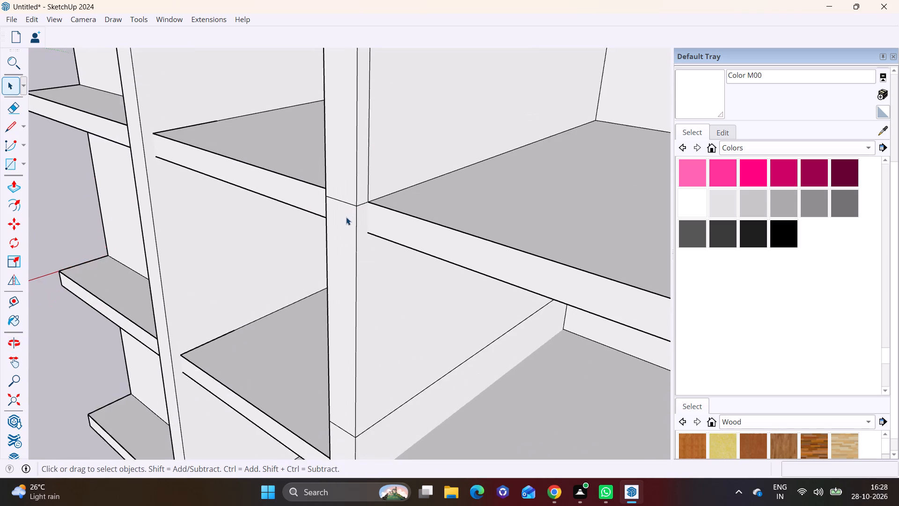
pyautogui.scroll(2, 346, 217)
pyautogui.click(355, 201)
pyautogui.rightClick(355, 201)
pyautogui.click(365, 220)
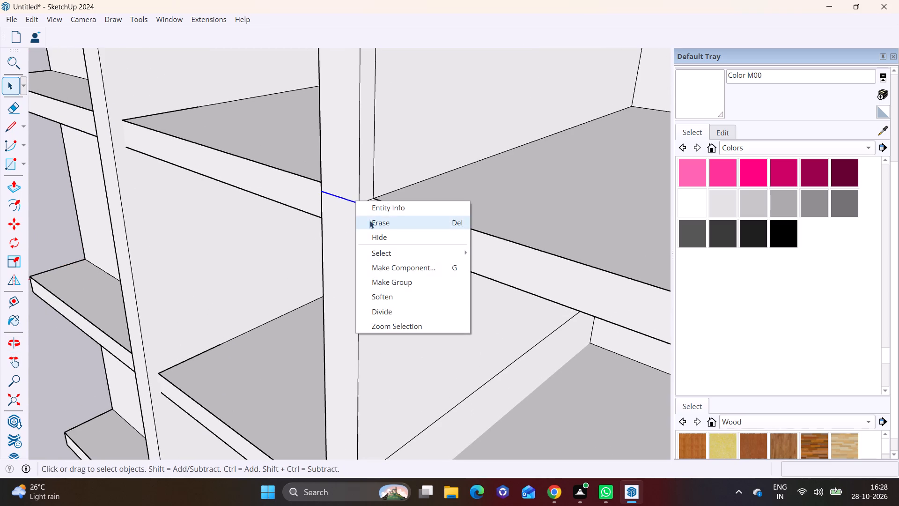
pyautogui.click(365, 199)
pyautogui.click(367, 200)
pyautogui.rightClick(367, 200)
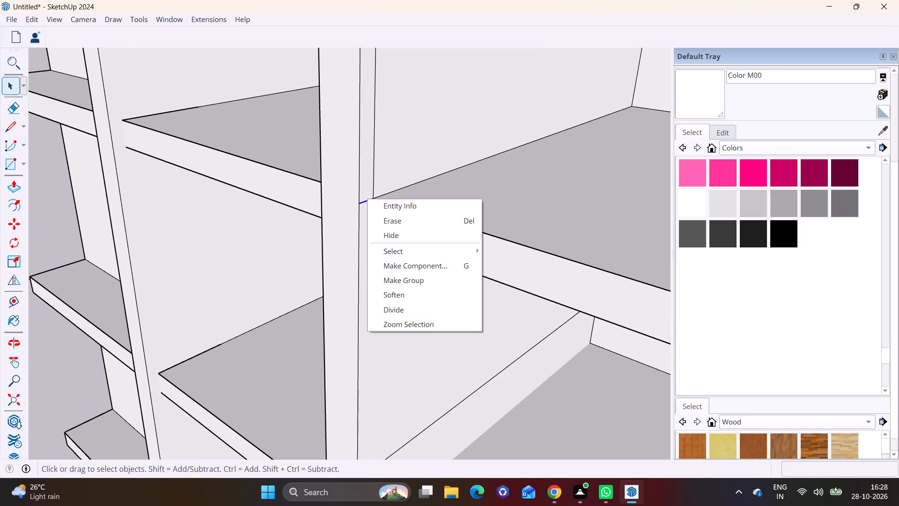
pyautogui.click(381, 218)
# Erase the short seam on the strip's other side at that slab and the vertical edge separating strip and partition.
pyautogui.moveTo(381, 218); pyautogui.dragTo(627, 223, button='middle')
pyautogui.scroll(4, 599, 173)
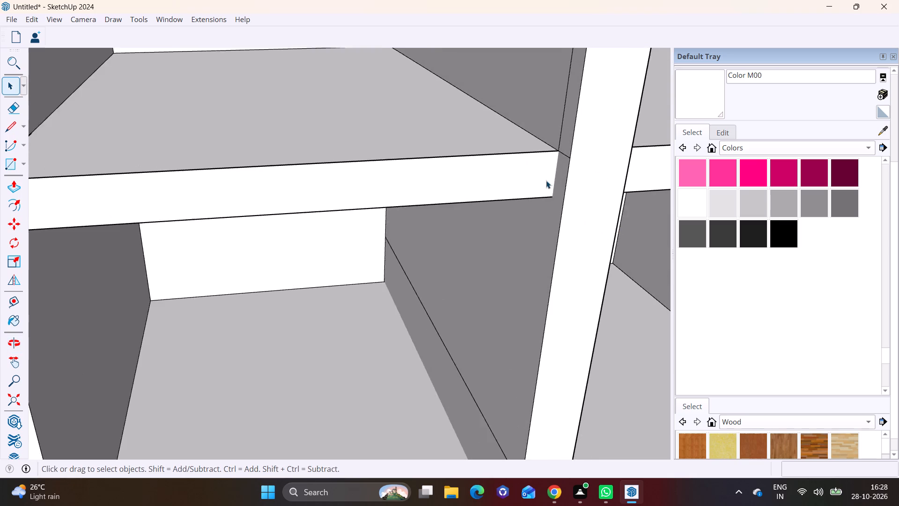
pyautogui.scroll(3, 546, 180)
pyautogui.moveTo(548, 169); pyautogui.dragTo(587, 184, button='middle')
pyautogui.click(558, 134)
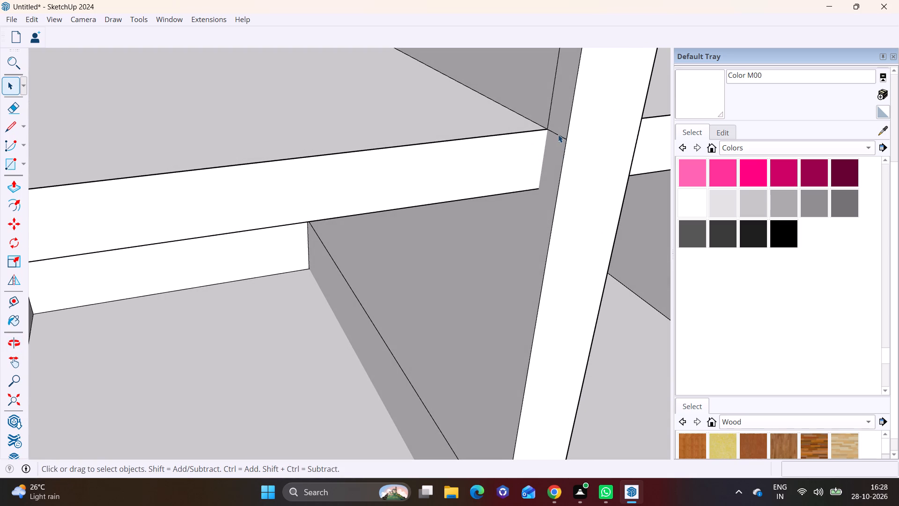
pyautogui.rightClick(558, 134)
pyautogui.click(579, 160)
pyautogui.click(553, 103)
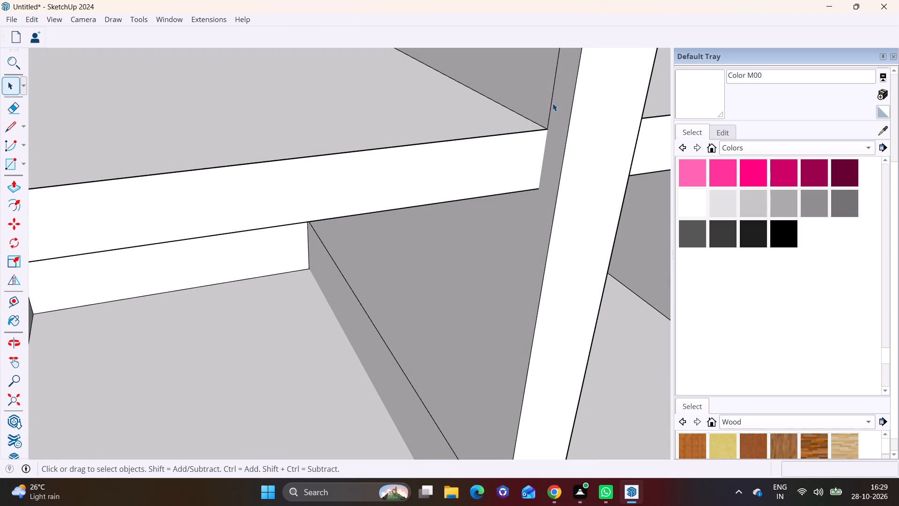
pyautogui.rightClick(553, 103)
pyautogui.click(577, 130)
# Erase the horizontal seam edges across the partition's front and along both side faces in the next storey down.
pyautogui.scroll(-6, 542, 185)
pyautogui.moveTo(524, 255); pyautogui.dragTo(457, 67, button='middle')
pyautogui.scroll(3, 436, 151)
pyautogui.click(417, 236)
pyautogui.rightClick(417, 236)
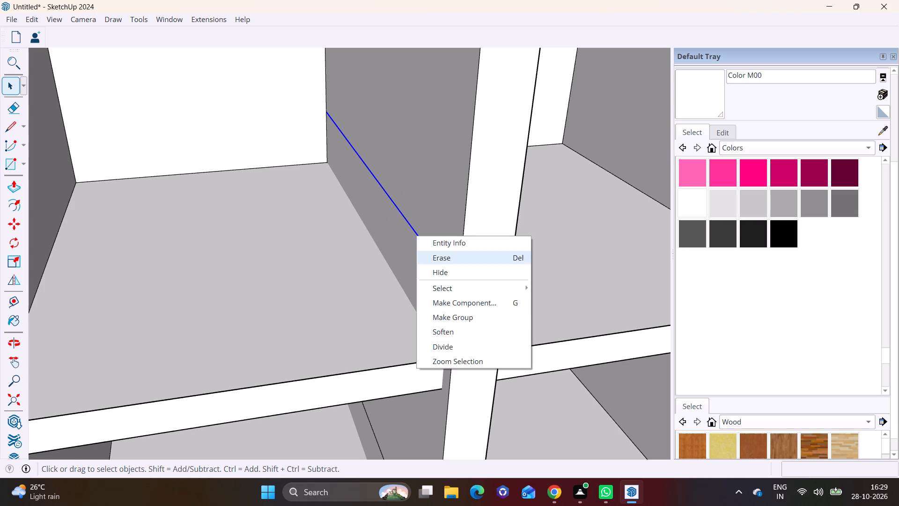
pyautogui.click(467, 260)
pyautogui.click(481, 287)
pyautogui.rightClick(481, 287)
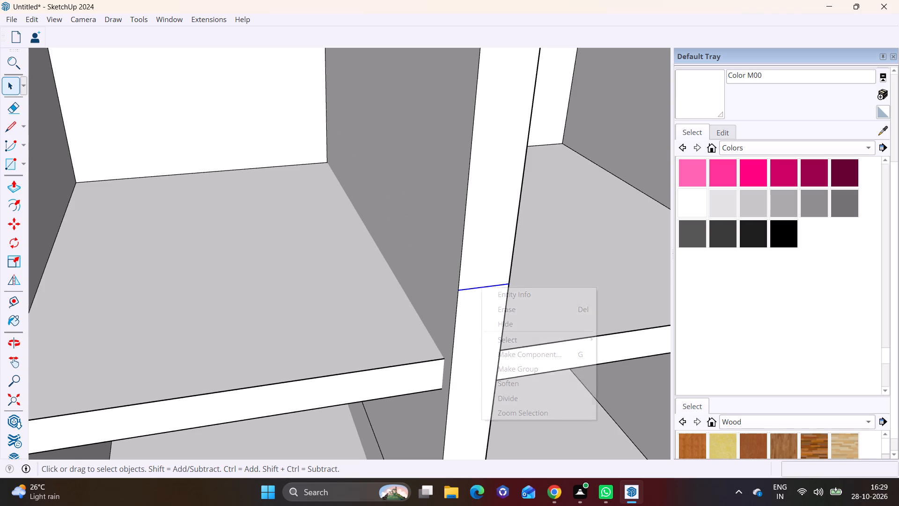
pyautogui.click(501, 309)
pyautogui.moveTo(506, 309); pyautogui.dragTo(304, 293, button='middle')
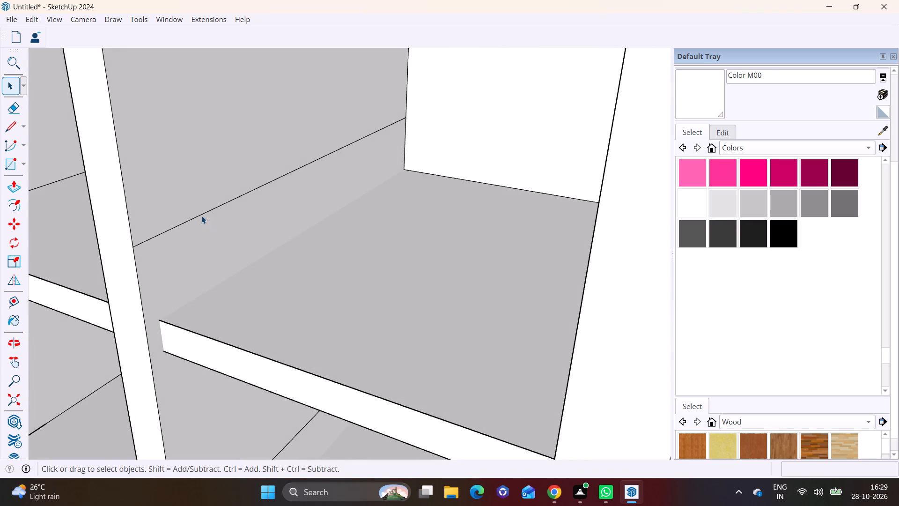
pyautogui.click(201, 215)
pyautogui.rightClick(201, 215)
pyautogui.click(224, 235)
# Erase the remaining horizontal seam edges on the partition's front and both side faces in the storey below.
pyautogui.scroll(-6, 224, 248)
pyautogui.moveTo(223, 314); pyautogui.dragTo(273, 233, button='middle')
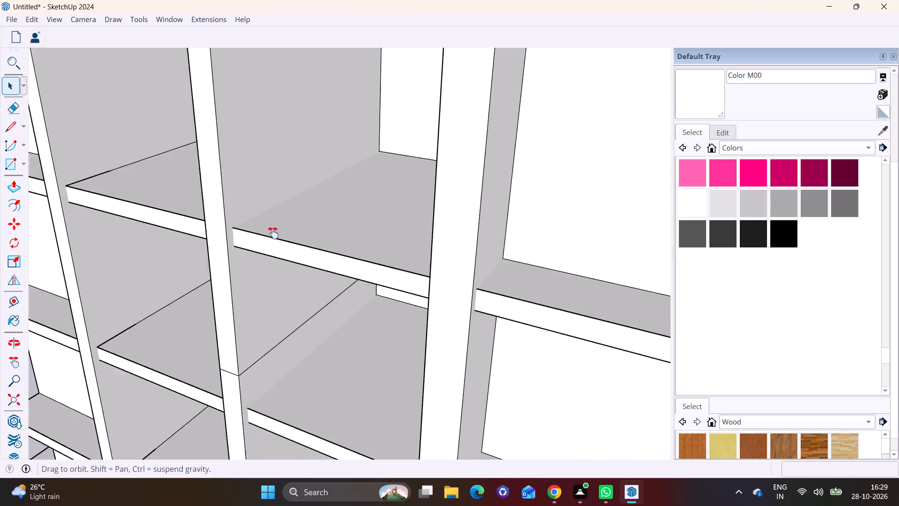
pyautogui.moveTo(273, 233); pyautogui.dragTo(377, 106, button='middle')
pyautogui.scroll(3, 361, 230)
pyautogui.click(351, 253)
pyautogui.rightClick(352, 254)
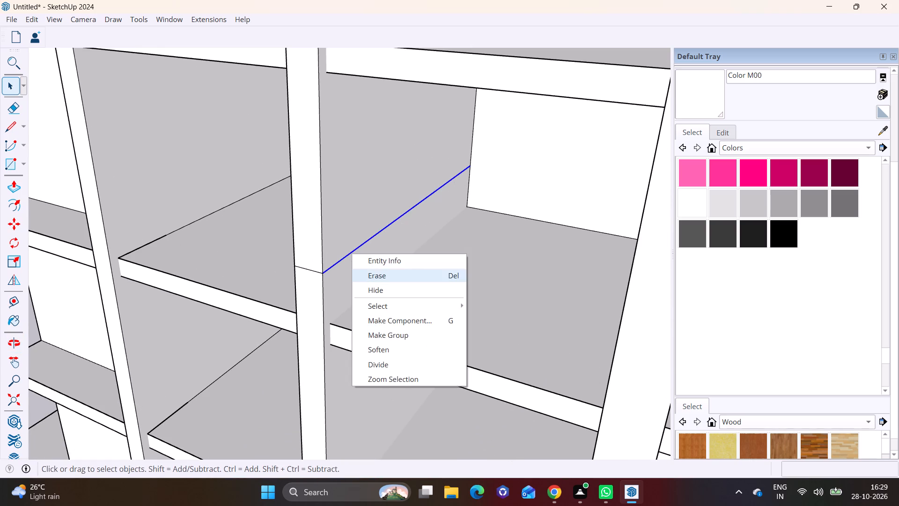
pyautogui.click(382, 275)
pyautogui.click(305, 271)
pyautogui.click(307, 269)
pyautogui.rightClick(307, 269)
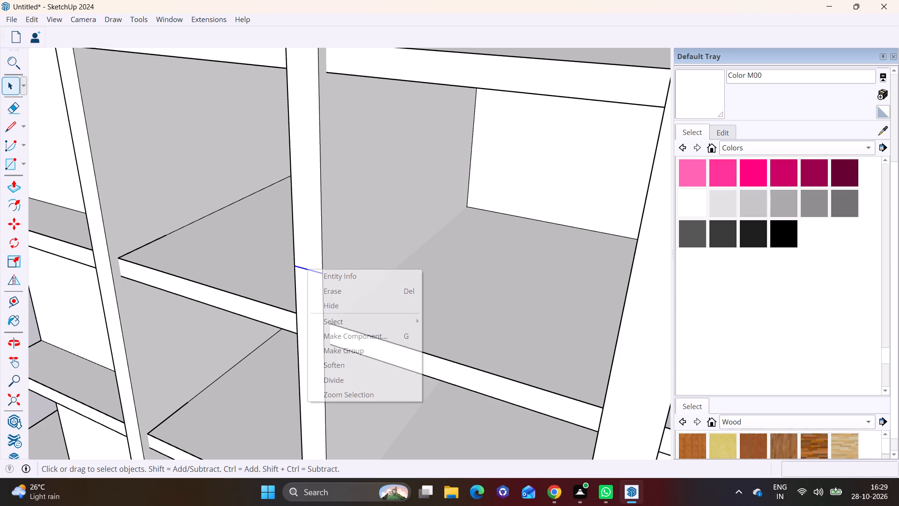
pyautogui.click(329, 296)
pyautogui.scroll(1, 324, 285)
pyautogui.moveTo(324, 285); pyautogui.dragTo(493, 278, button='middle')
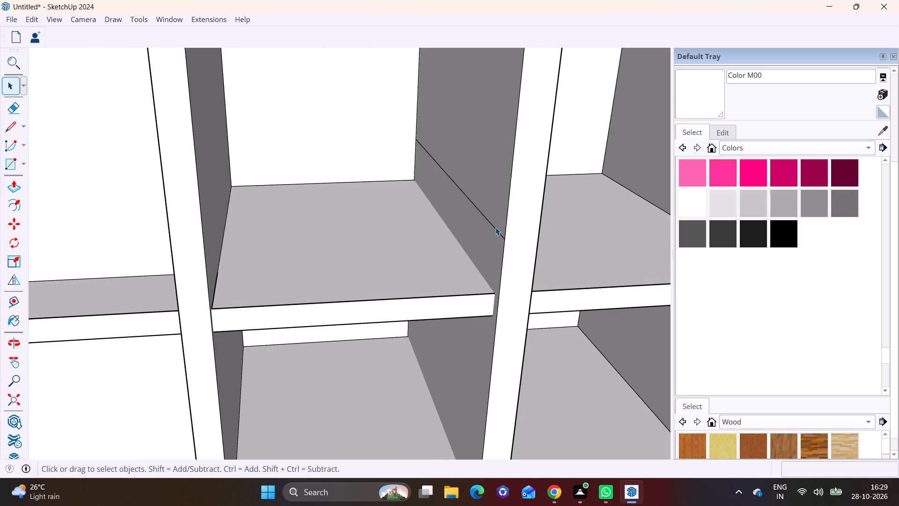
pyautogui.click(495, 227)
pyautogui.rightClick(495, 227)
pyautogui.click(510, 248)
# Examine the lower storeys and the whole facade for leftover seam edges on the central partition.
pyautogui.scroll(-3, 484, 265)
pyautogui.moveTo(469, 277); pyautogui.dragTo(441, 141, button='middle')
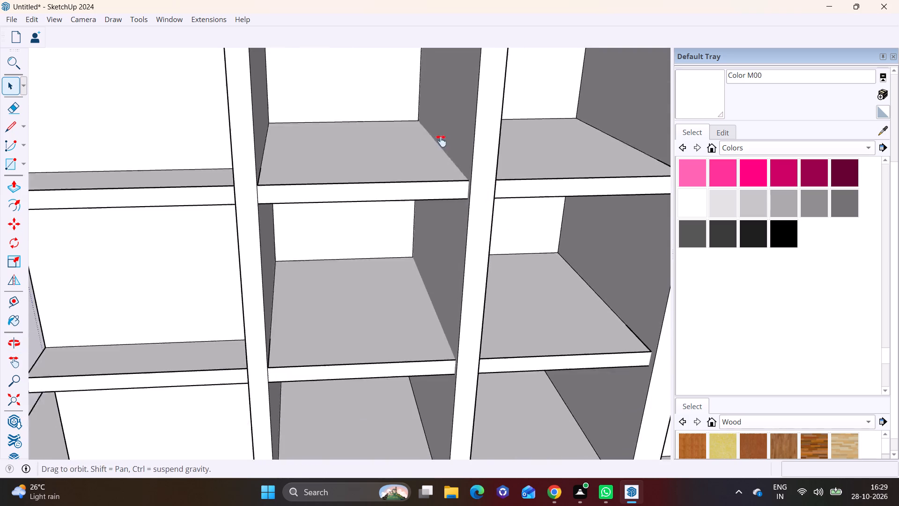
pyautogui.moveTo(441, 141); pyautogui.dragTo(439, 128, button='middle')
pyautogui.moveTo(439, 269); pyautogui.dragTo(424, 138, button='middle')
pyautogui.scroll(-15, 420, 182)
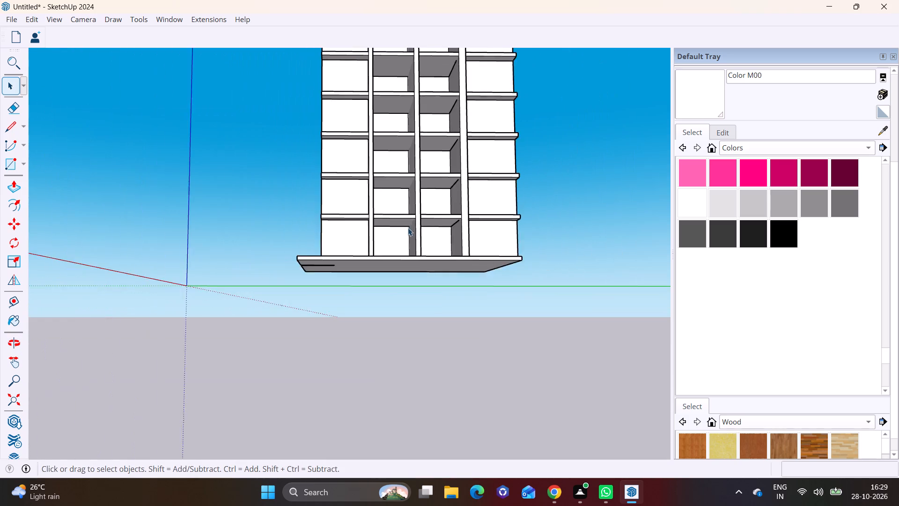
pyautogui.keyDown('shift'); pyautogui.moveTo(407, 212); pyautogui.dragTo(371, 315, button='middle'); pyautogui.keyUp('shift')
pyautogui.moveTo(368, 291); pyautogui.dragTo(523, 341, button='middle')
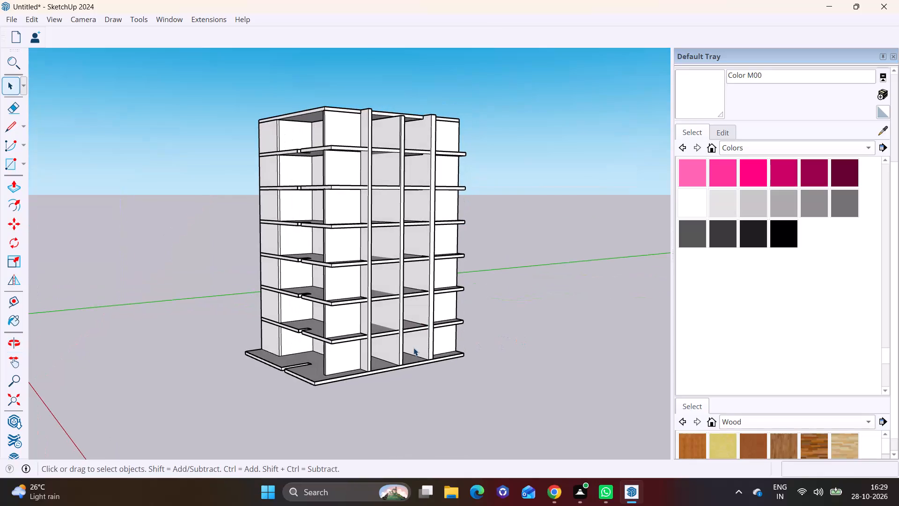
# Push the central partition's full-height side face inward about 1 1/8".
pyautogui.scroll(8, 413, 348)
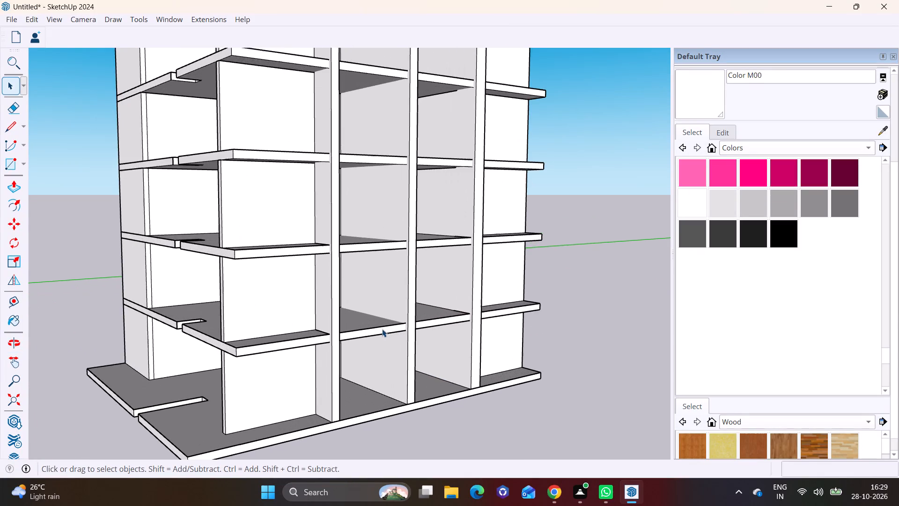
pyautogui.moveTo(403, 309); pyautogui.dragTo(323, 327, button='middle')
pyautogui.scroll(3, 398, 280)
pyautogui.click(358, 277)
pyautogui.moveTo(382, 271); pyautogui.dragTo(402, 266, button='middle')
pyautogui.click(9, 188)
pyautogui.click(357, 282)
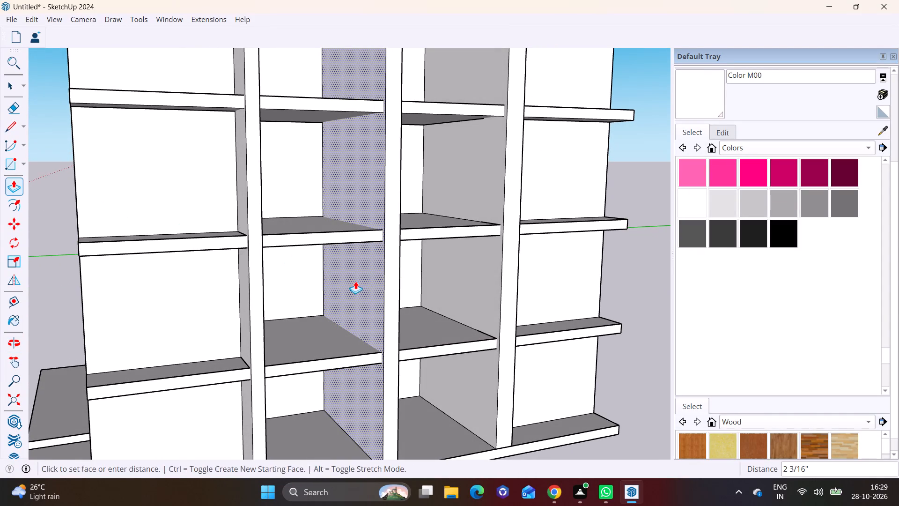
pyautogui.click(364, 275)
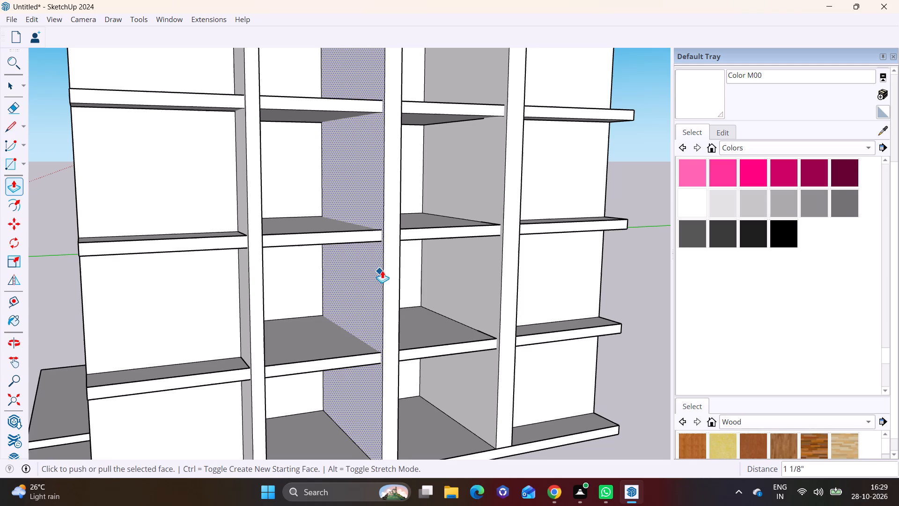
# Push the same partition side face inward by a further 11 1/2" to thin the partition.
pyautogui.press('space')
pyautogui.click(365, 277)
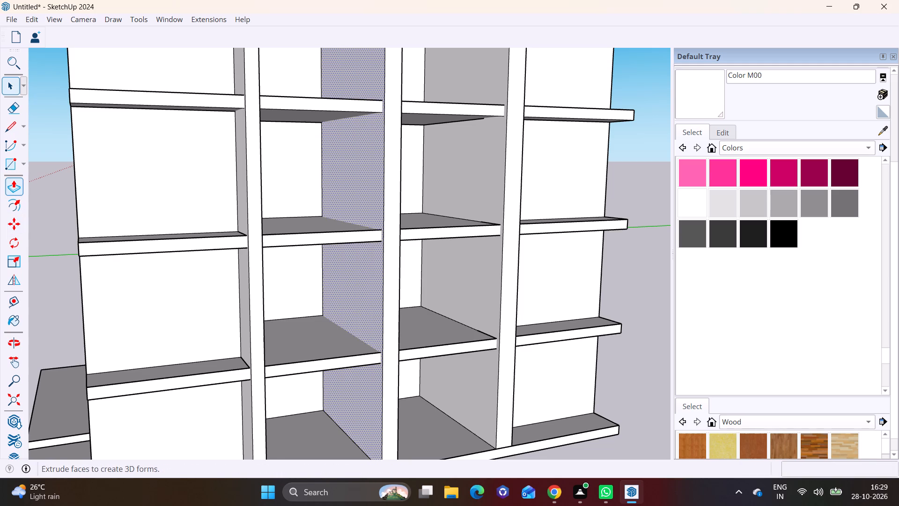
pyautogui.click(22, 187)
pyautogui.click(356, 296)
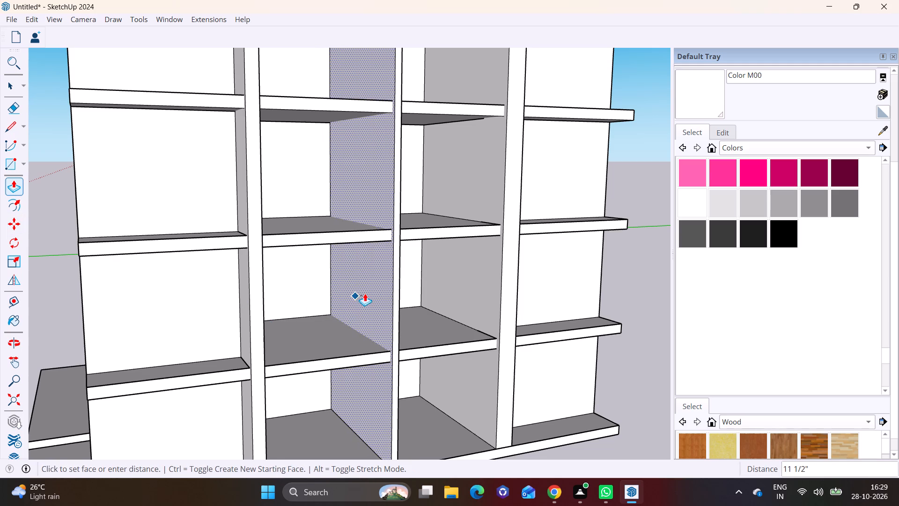
pyautogui.click(365, 293)
# Push the central partition's narrow front face back flush with the floor slabs' front edges.
pyautogui.moveTo(341, 305); pyautogui.dragTo(36, 304, button='middle')
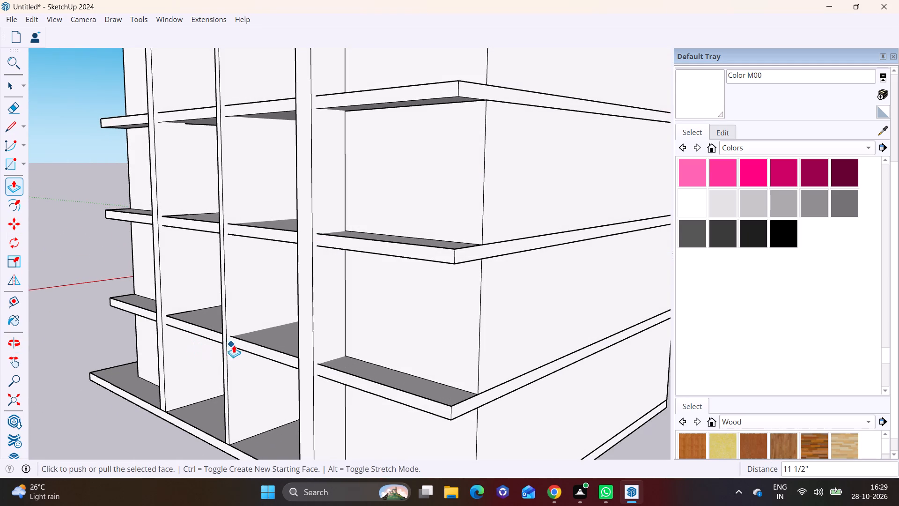
pyautogui.scroll(4, 234, 345)
pyautogui.press('space')
pyautogui.scroll(4, 216, 347)
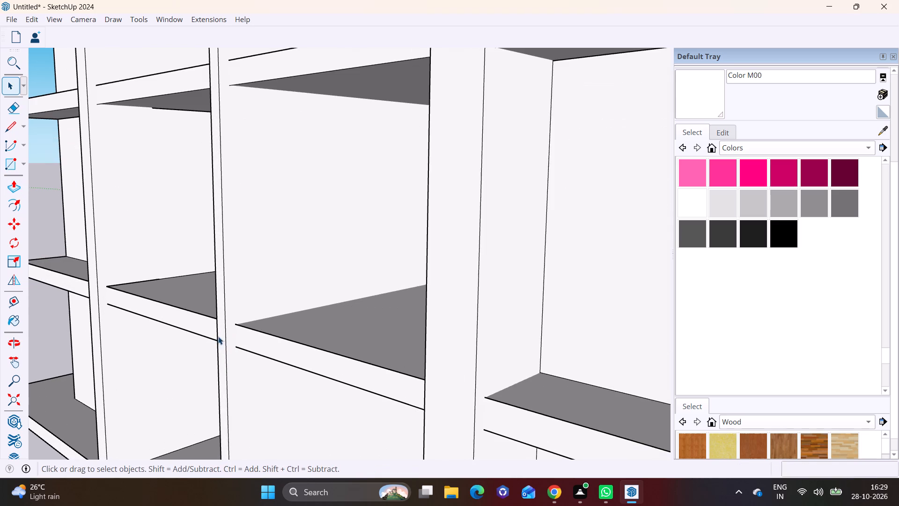
pyautogui.click(222, 309)
pyautogui.click(18, 186)
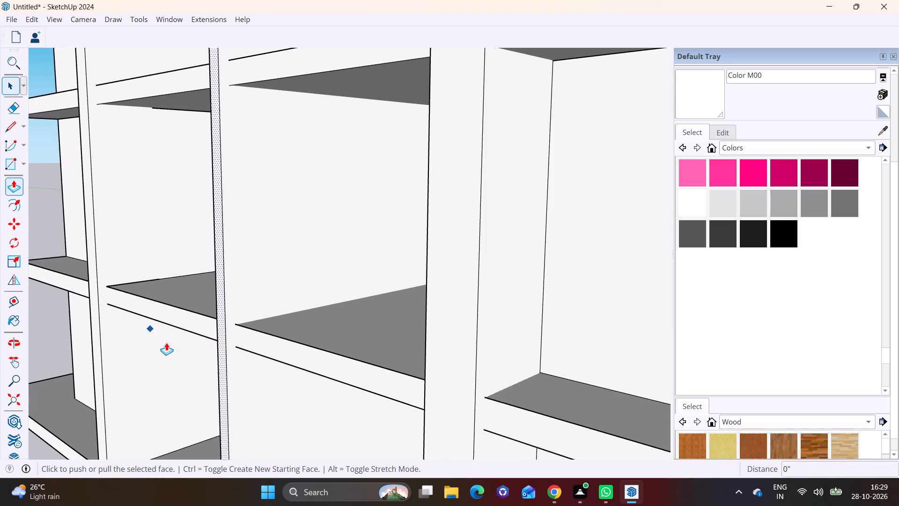
pyautogui.scroll(-2, 177, 366)
pyautogui.keyDown('shift'); pyautogui.moveTo(185, 377); pyautogui.dragTo(206, 275, button='middle'); pyautogui.keyUp('shift')
pyautogui.click(241, 330)
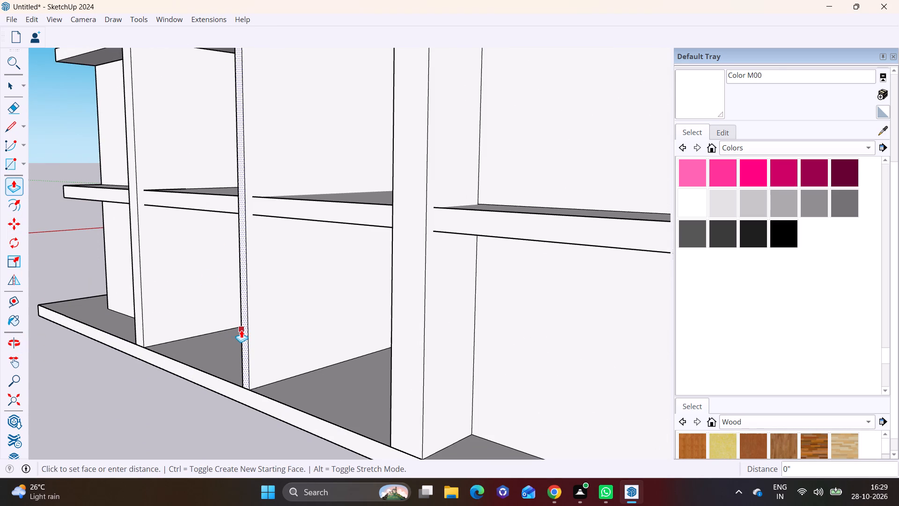
pyautogui.click(257, 323)
pyautogui.press('space')
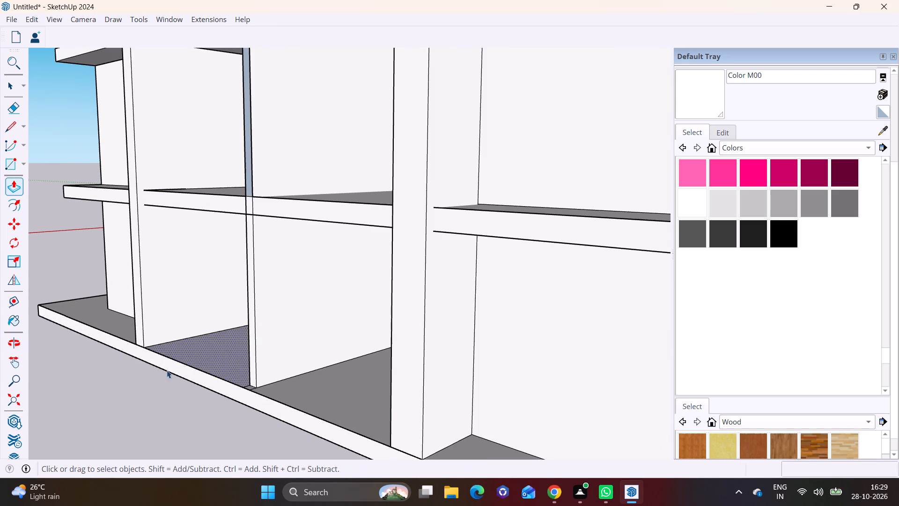
pyautogui.click(155, 393)
# Close the open front of the partition between two slabs with a rectangle about 10' 4 1/8" by 7 7/16".
pyautogui.moveTo(187, 374); pyautogui.dragTo(355, 385, button='middle')
pyautogui.keyDown('shift'); pyautogui.moveTo(441, 229); pyautogui.dragTo(342, 387, button='middle'); pyautogui.keyUp('shift')
pyautogui.scroll(-6, 341, 368)
pyautogui.moveTo(342, 399); pyautogui.dragTo(421, 337, button='middle')
pyautogui.scroll(6, 389, 326)
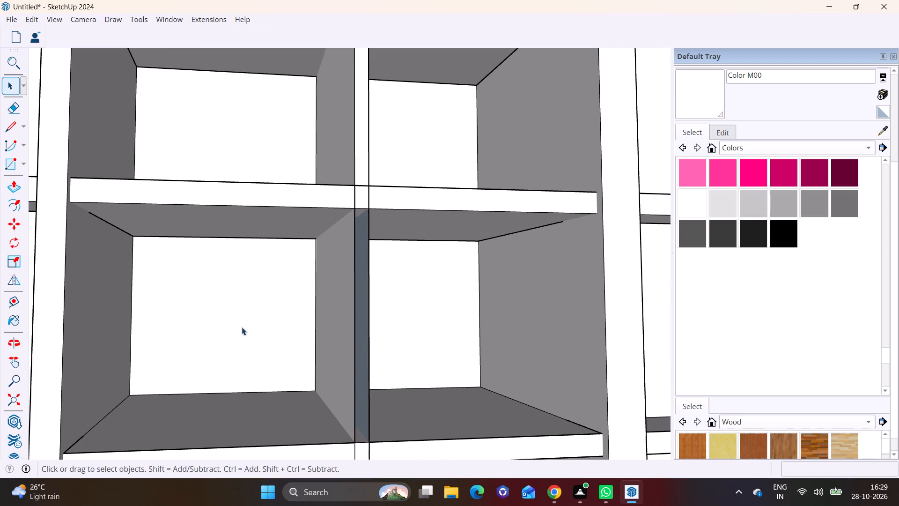
pyautogui.click(23, 159)
pyautogui.click(23, 179)
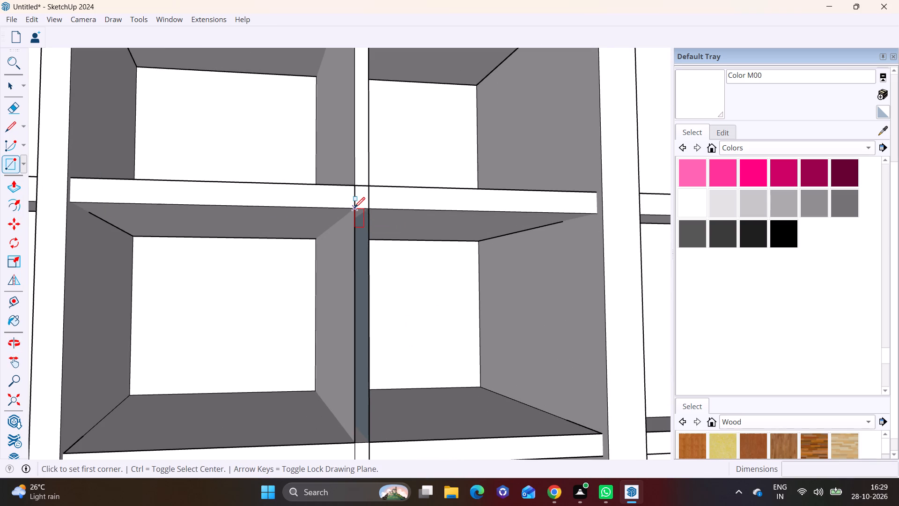
pyautogui.click(354, 208)
pyautogui.moveTo(380, 334); pyautogui.dragTo(411, 193, button='middle')
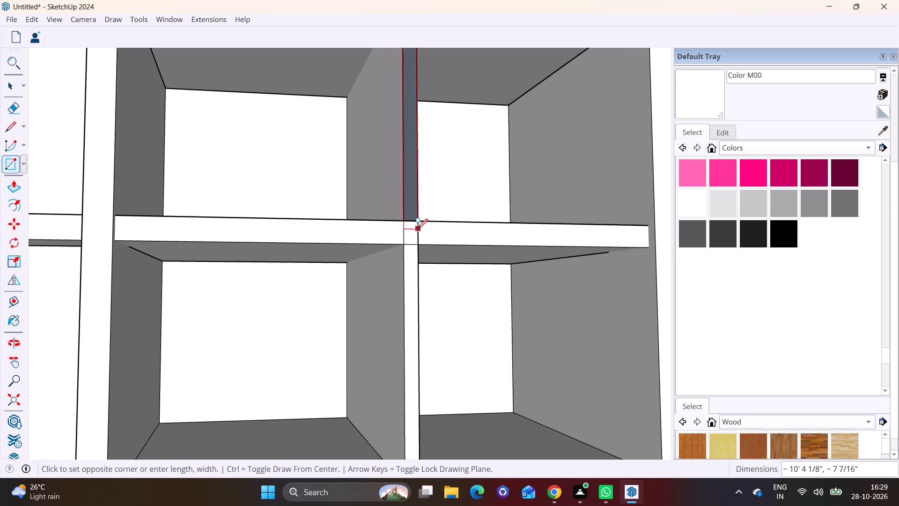
pyautogui.click(419, 221)
pyautogui.press('space')
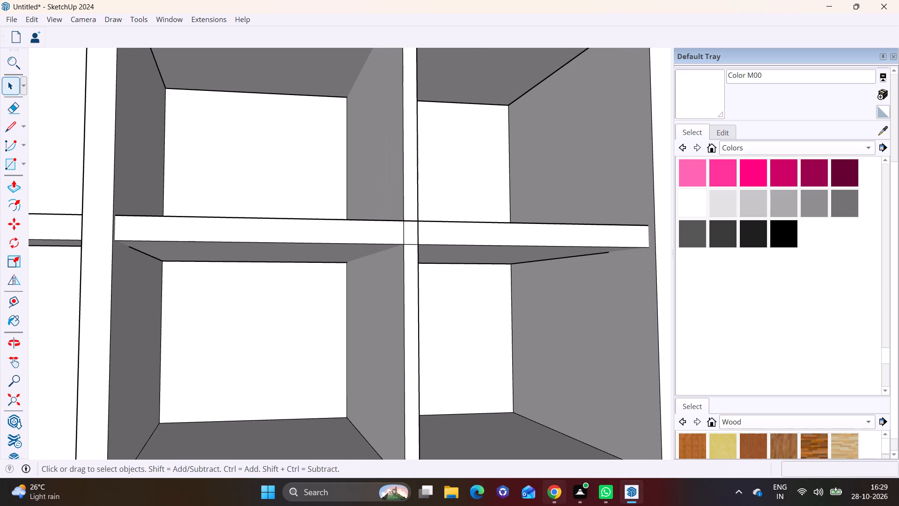
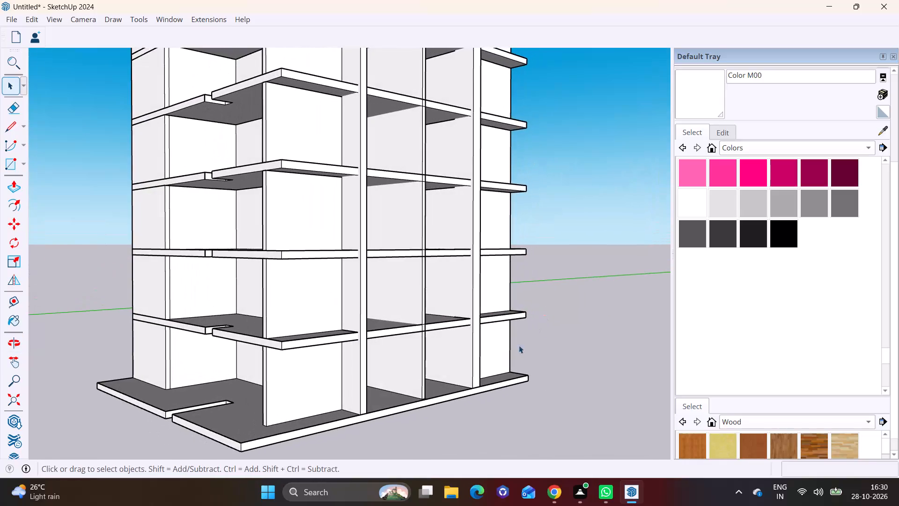
# Search 3D Warehouse for "window" models.
pyautogui.scroll(3, 310, 378)
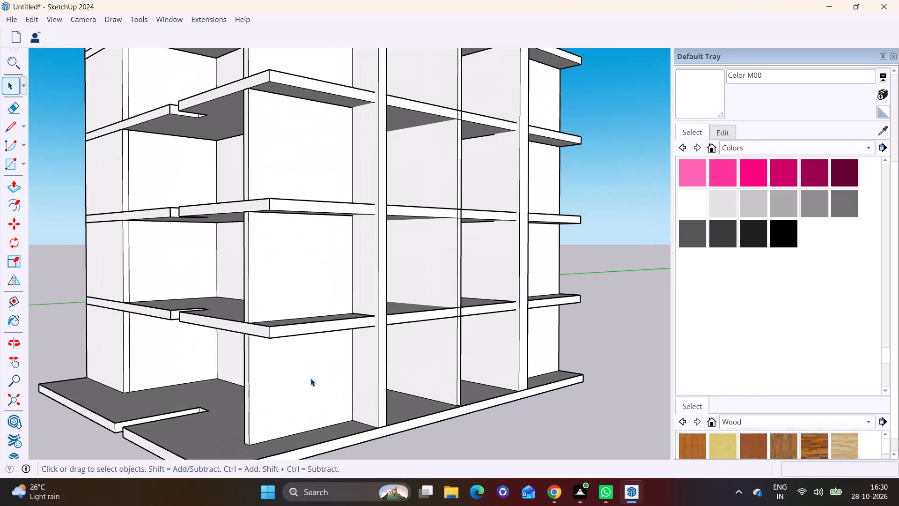
pyautogui.moveTo(298, 376); pyautogui.dragTo(293, 362, button='middle')
pyautogui.scroll(1, 315, 377)
pyautogui.moveTo(311, 376); pyautogui.dragTo(407, 379, button='middle')
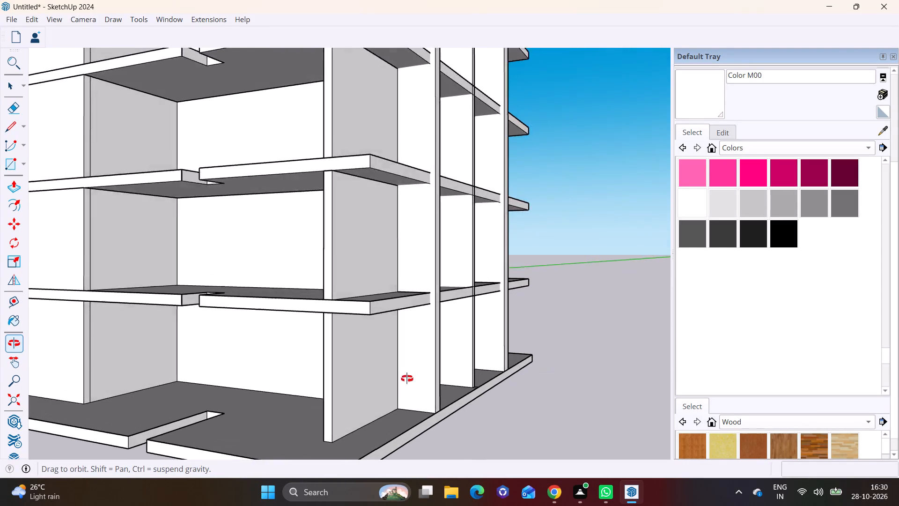
pyautogui.moveTo(407, 379); pyautogui.dragTo(399, 385, button='middle')
pyautogui.scroll(-2, 399, 384)
pyautogui.click(172, 20)
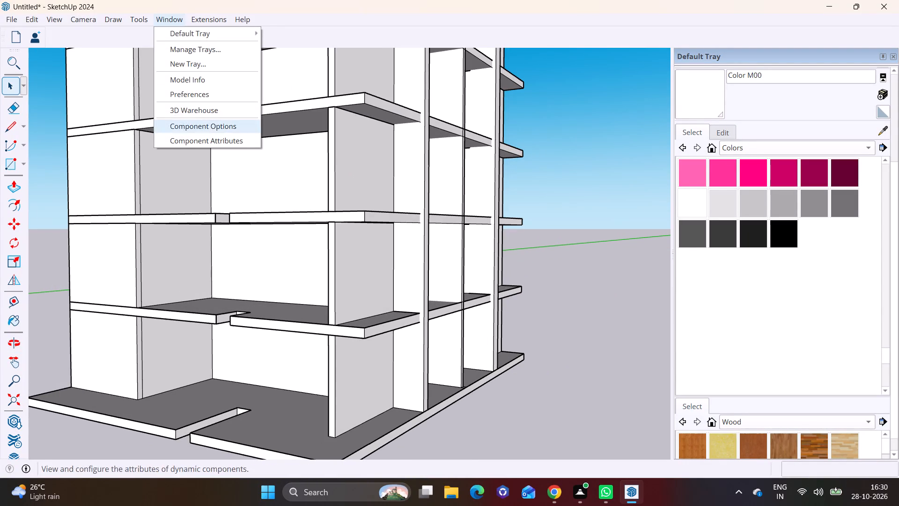
pyautogui.click(201, 110)
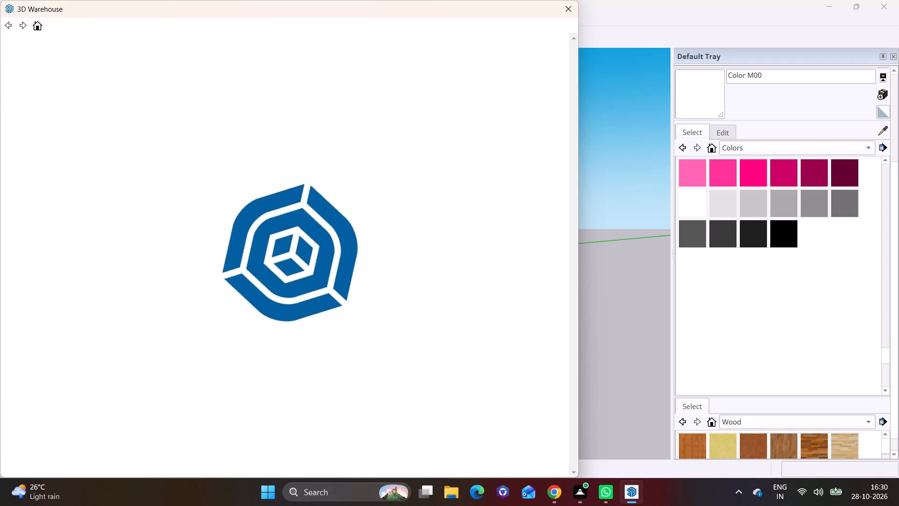
pyautogui.click(233, 56)
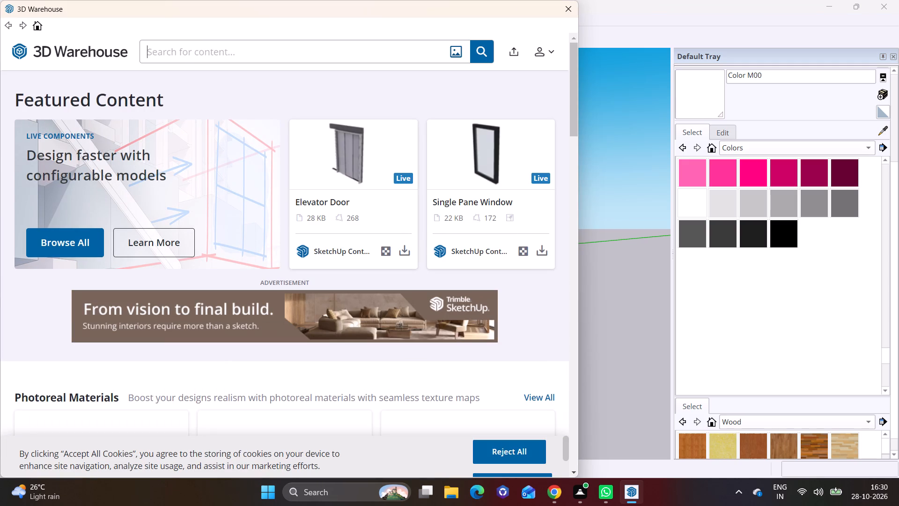
pyautogui.write('window')
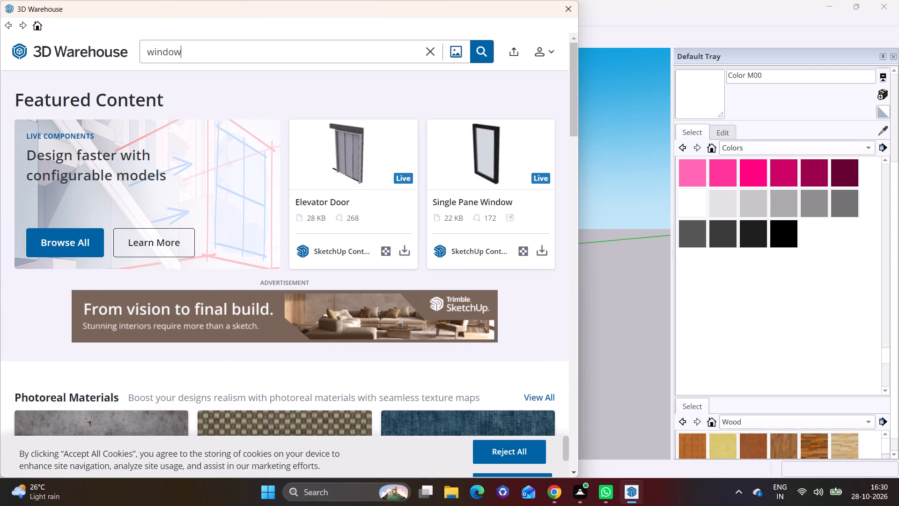
pyautogui.press('Return')
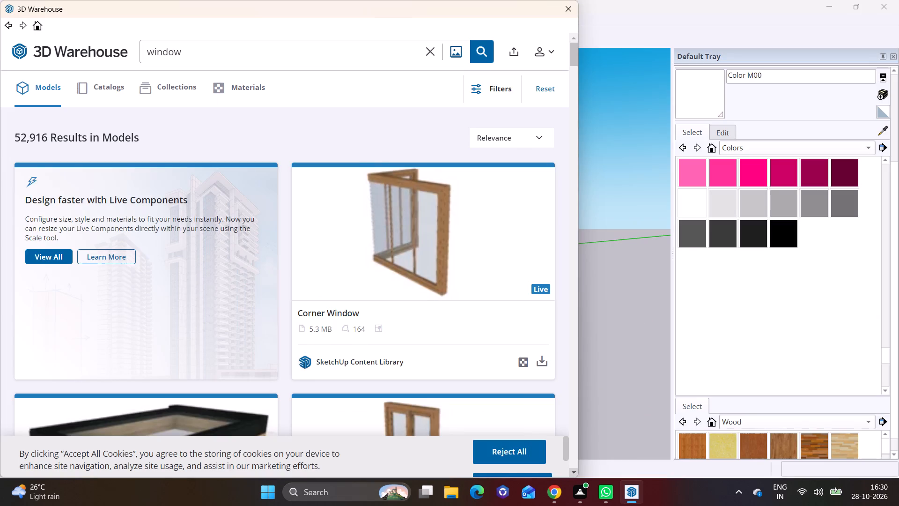
# Load the dark-framed two-pane WINDOW model (209 KB) from the results and place it on the ground beside the building.
pyautogui.click(569, 471)
pyautogui.click(569, 471)
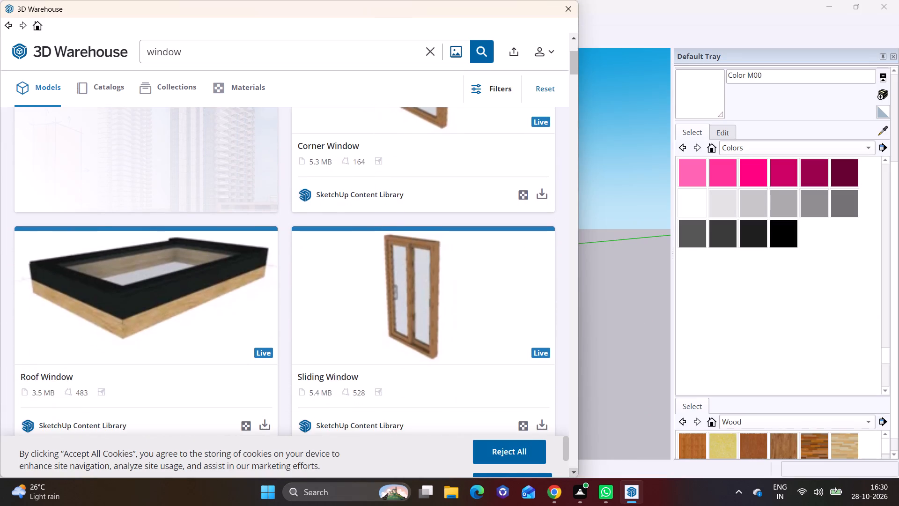
pyautogui.click(569, 471)
pyautogui.click(569, 471)
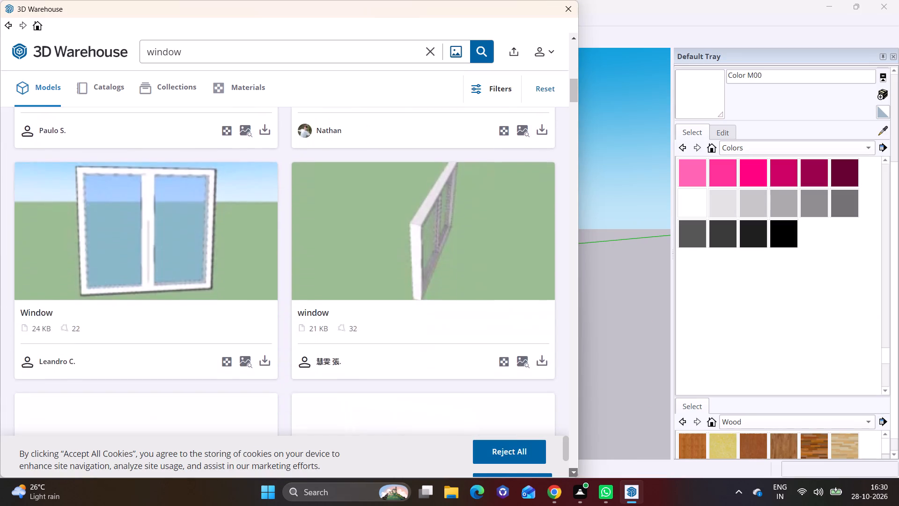
pyautogui.click(569, 471)
pyautogui.click(569, 471)
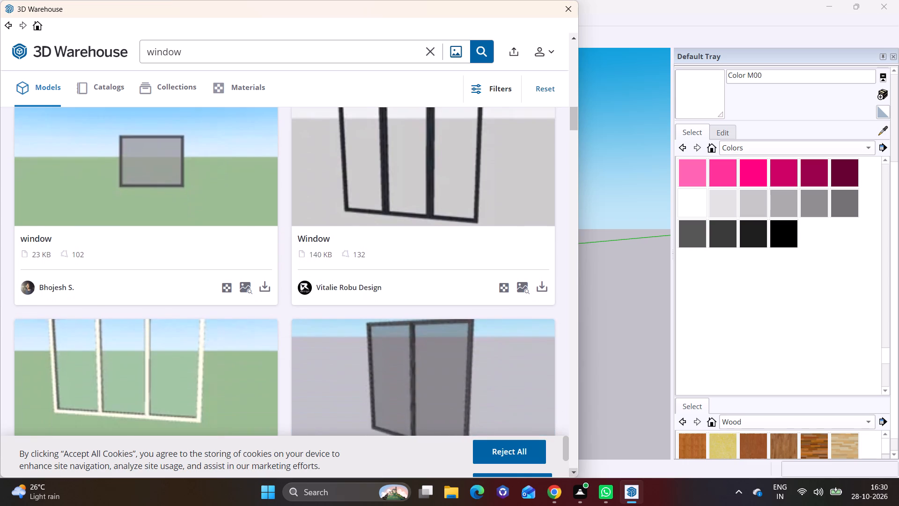
pyautogui.click(569, 471)
pyautogui.click(569, 471)
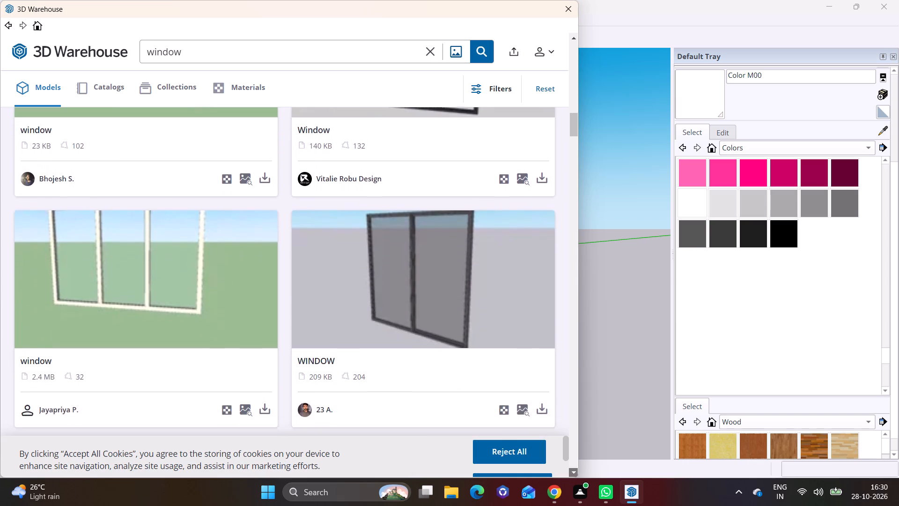
pyautogui.click(569, 471)
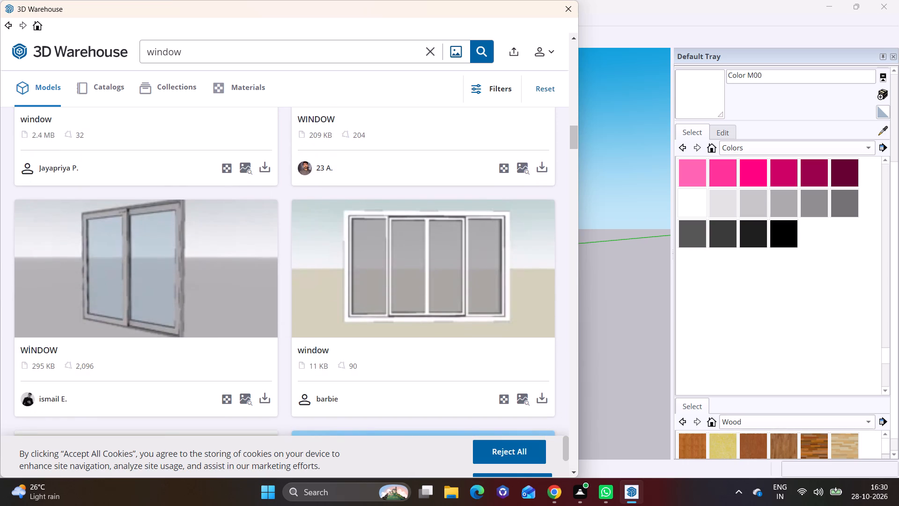
pyautogui.click(538, 160)
pyautogui.click(238, 249)
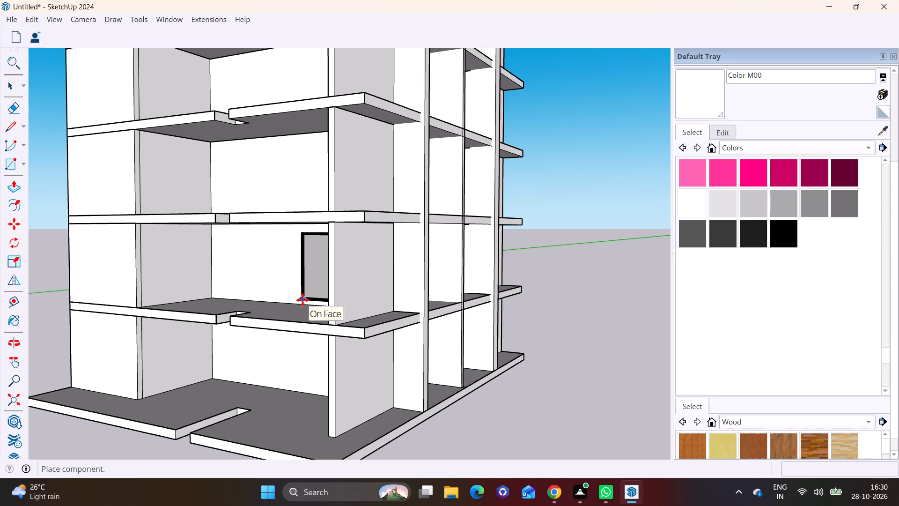
pyautogui.moveTo(300, 300); pyautogui.dragTo(242, 292, button='middle')
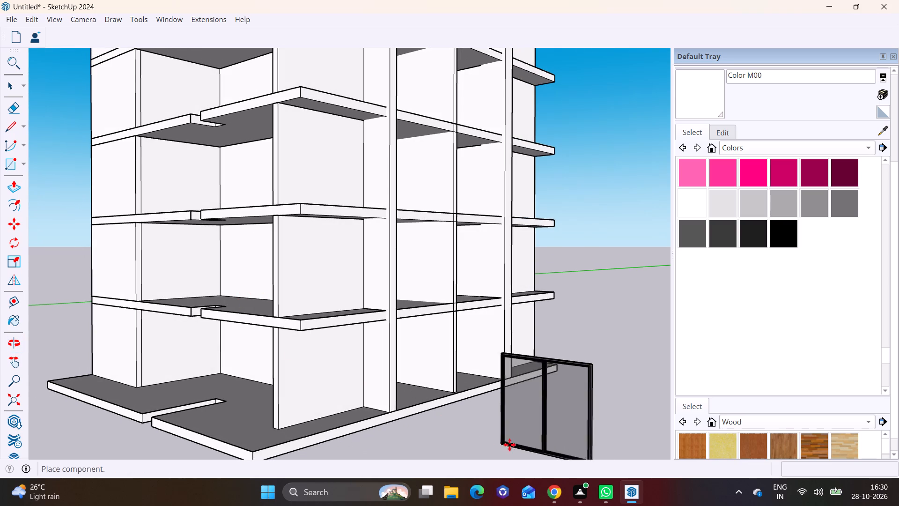
pyautogui.click(577, 420)
# Pull the front-corner strip of top face on the first slab above the base upward about 7 11/16".
pyautogui.moveTo(350, 314); pyautogui.dragTo(342, 314, button='middle')
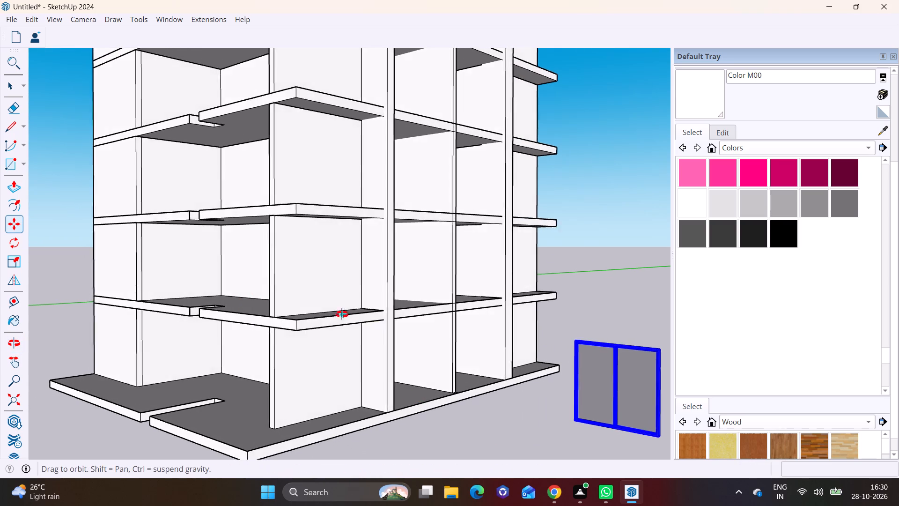
pyautogui.moveTo(342, 314); pyautogui.dragTo(298, 323, button='middle')
pyautogui.scroll(5, 276, 351)
pyautogui.press('space')
pyautogui.moveTo(278, 352); pyautogui.dragTo(276, 352, button='middle')
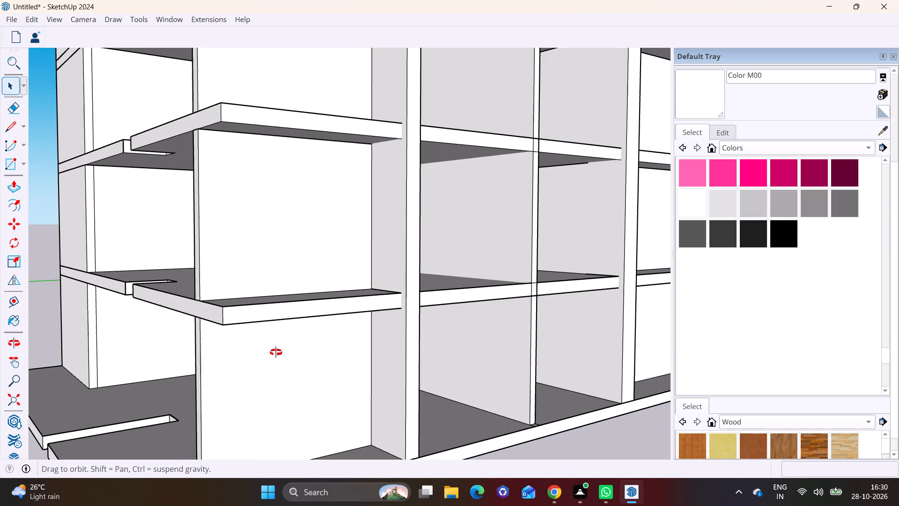
pyautogui.moveTo(276, 352); pyautogui.dragTo(295, 290, button='middle')
pyautogui.scroll(2, 303, 261)
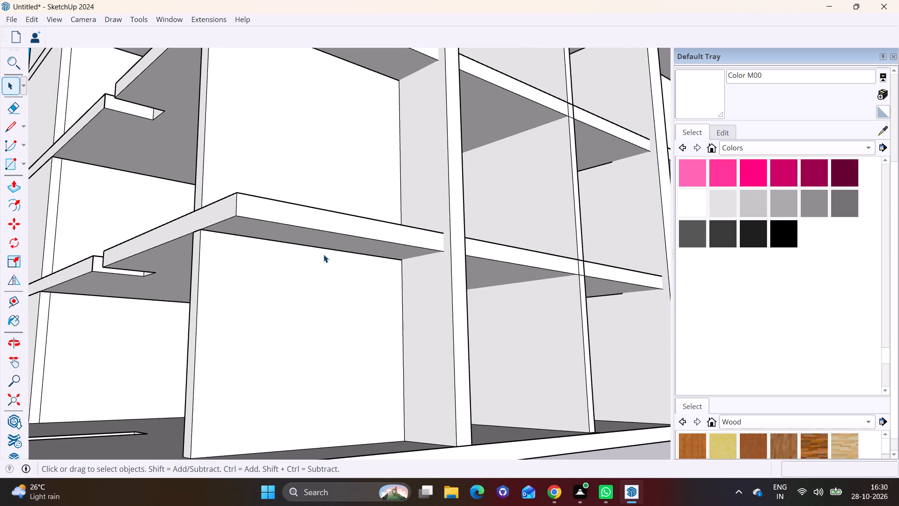
pyautogui.keyDown('shift'); pyautogui.moveTo(321, 253); pyautogui.dragTo(296, 251, button='middle'); pyautogui.keyUp('shift')
pyautogui.moveTo(296, 251); pyautogui.dragTo(283, 348, button='middle')
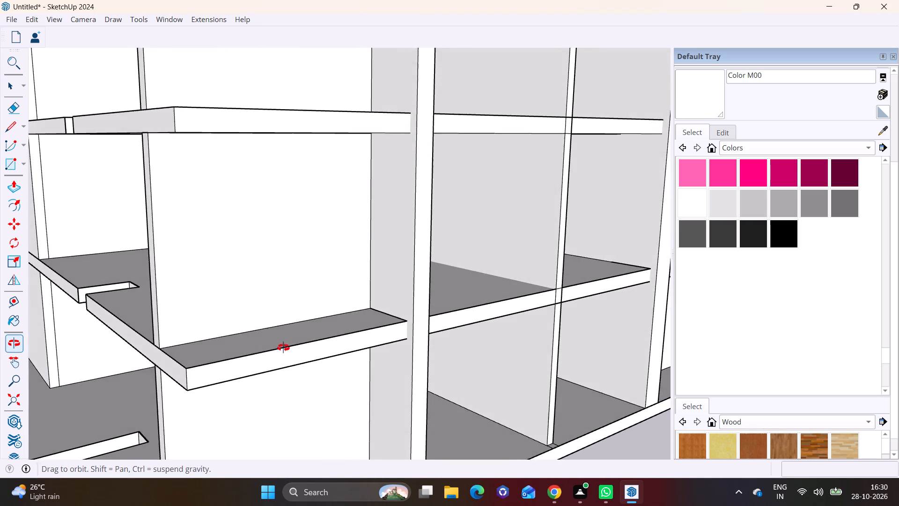
pyautogui.moveTo(283, 348); pyautogui.dragTo(258, 344, button='middle')
pyautogui.scroll(-10, 296, 325)
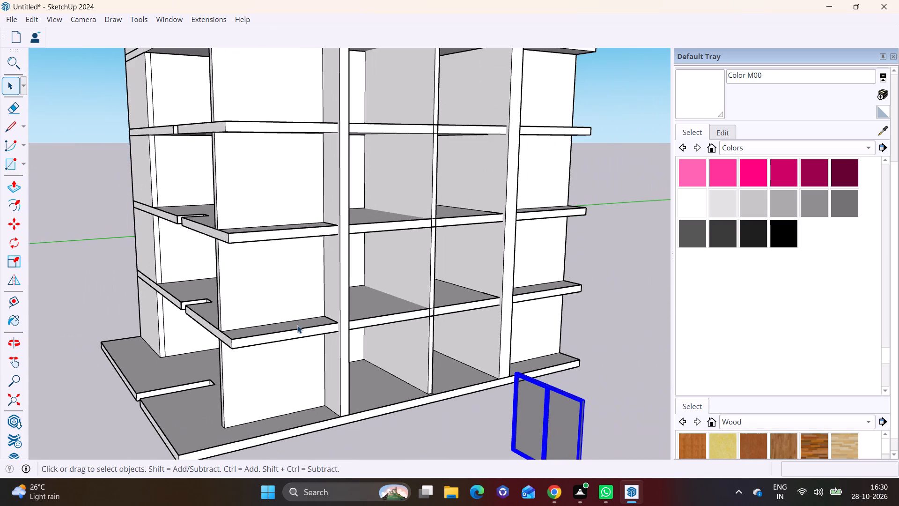
pyautogui.scroll(-1, 297, 325)
pyautogui.moveTo(295, 332); pyautogui.dragTo(278, 315, button='middle')
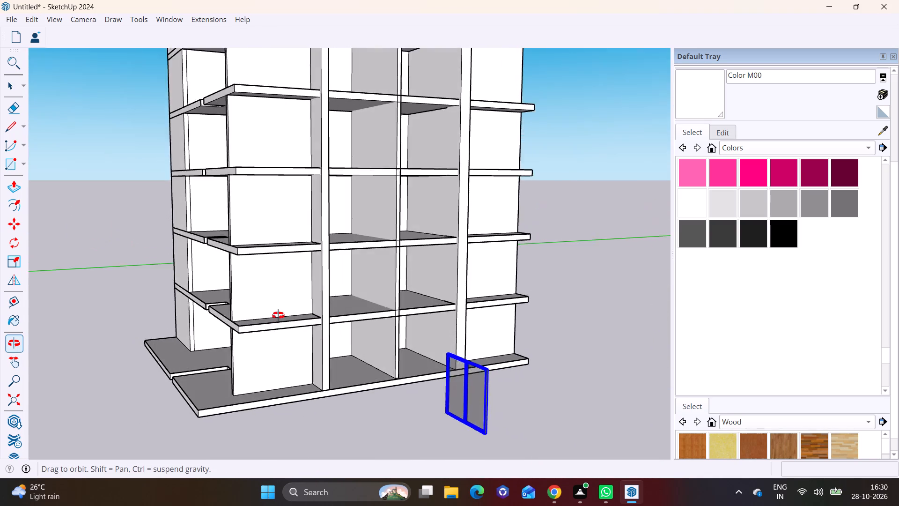
pyautogui.moveTo(278, 315); pyautogui.dragTo(365, 346, button='middle')
pyautogui.scroll(4, 184, 318)
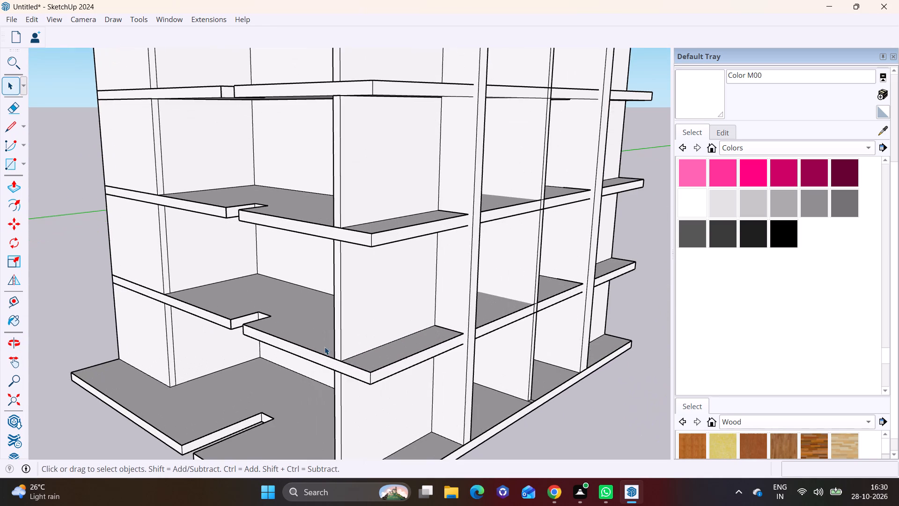
pyautogui.click(407, 353)
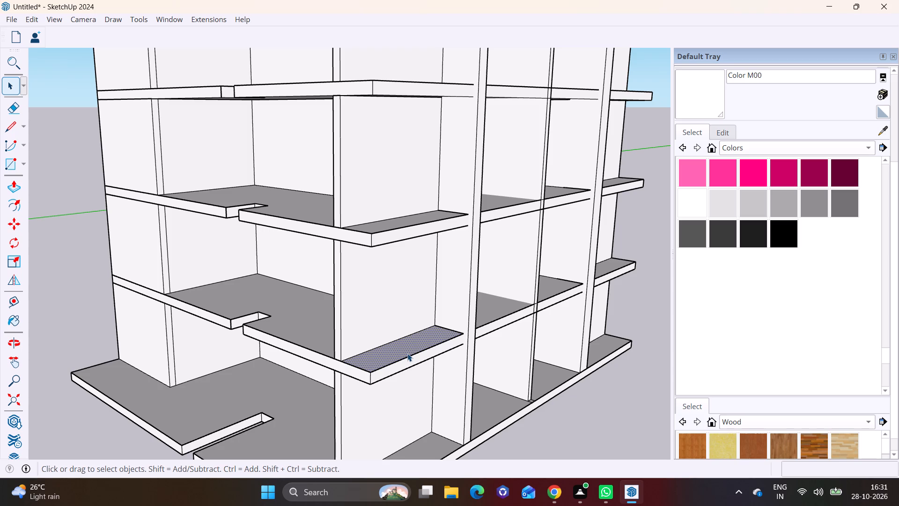
pyautogui.click(6, 179)
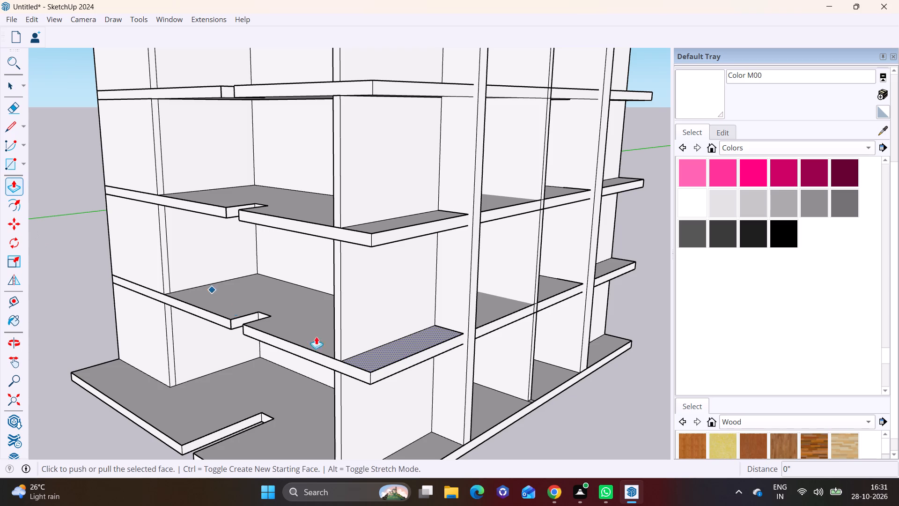
pyautogui.click(398, 351)
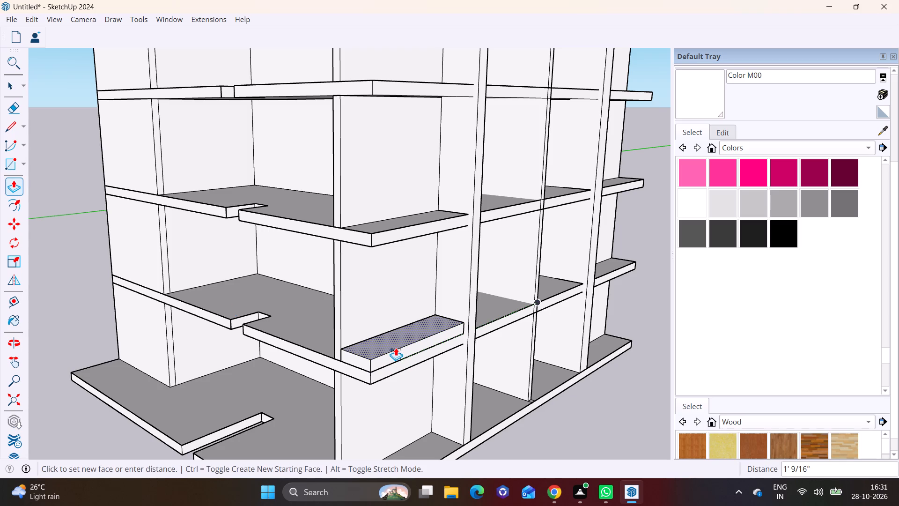
pyautogui.click(396, 352)
# Open the first slab above the base for editing and pull its underside down about 5 1/4".
pyautogui.moveTo(404, 357); pyautogui.dragTo(383, 311, button='middle')
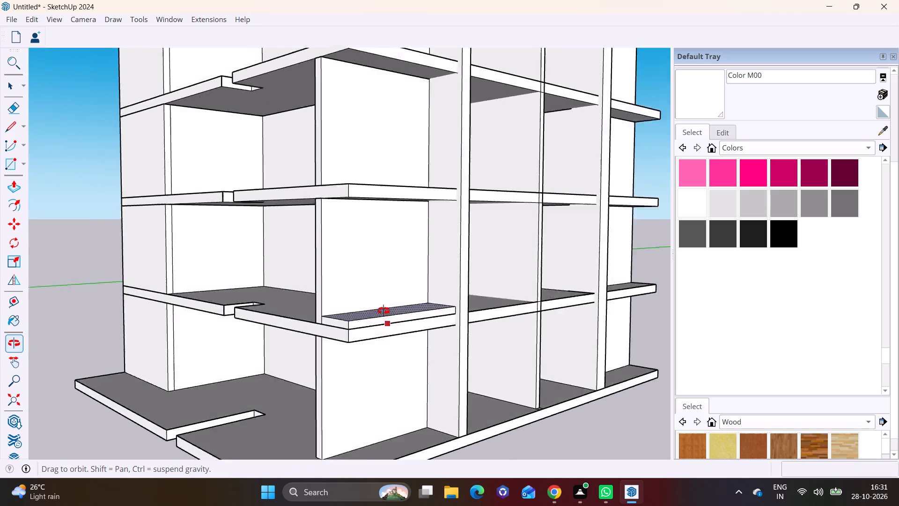
pyautogui.moveTo(383, 311); pyautogui.dragTo(201, 317, button='middle')
pyautogui.moveTo(309, 331); pyautogui.dragTo(350, 212, button='middle')
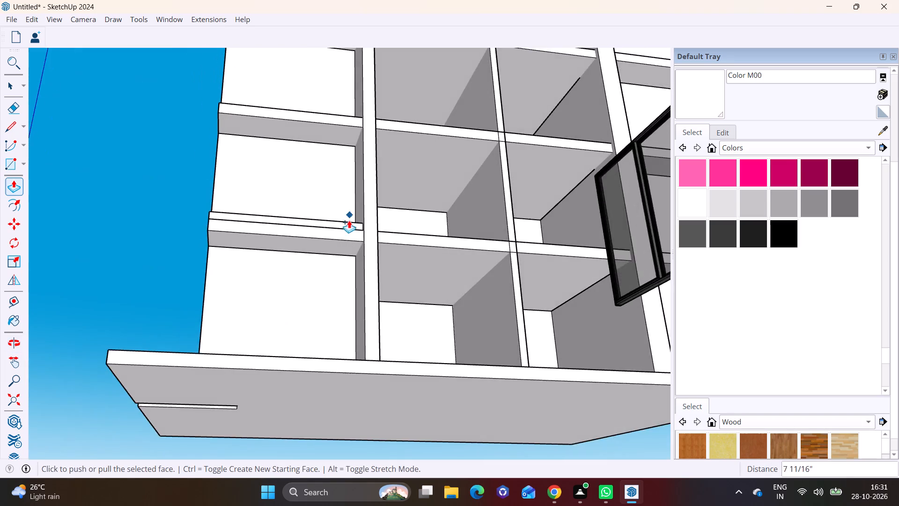
pyautogui.scroll(3, 344, 226)
pyautogui.click(316, 252)
pyautogui.press('space')
pyautogui.click(314, 253)
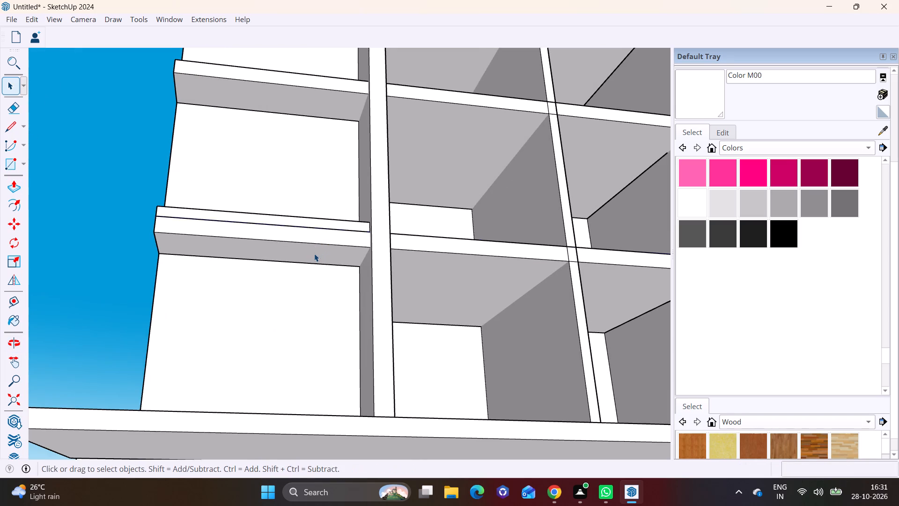
pyautogui.click(253, 254)
pyautogui.tripleClick(256, 251)
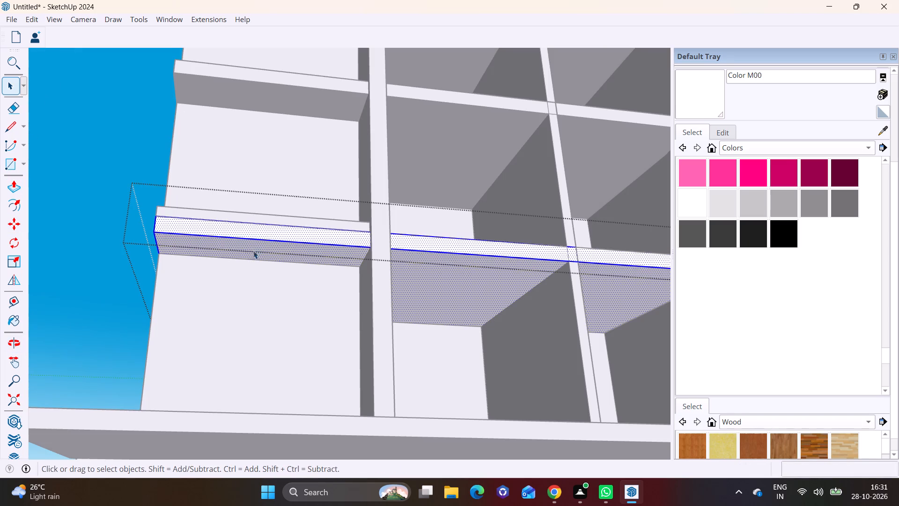
pyautogui.click(243, 251)
pyautogui.click(5, 183)
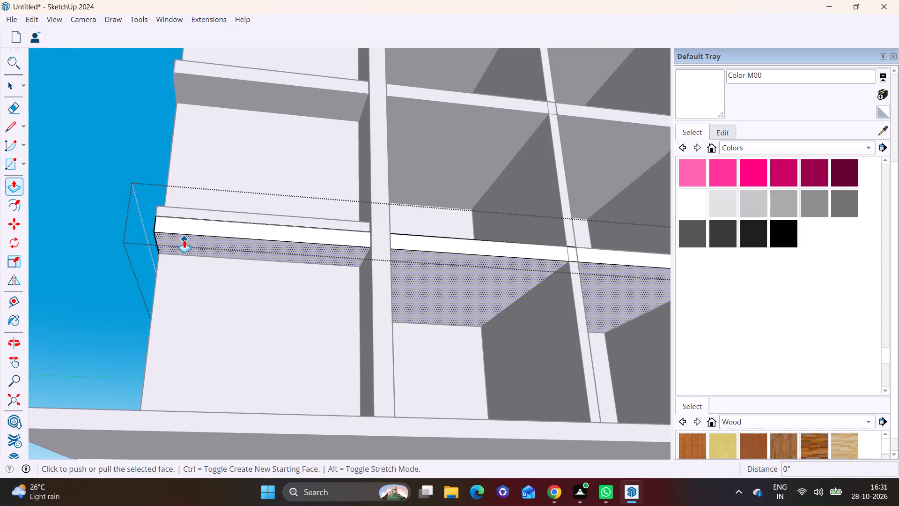
pyautogui.click(188, 243)
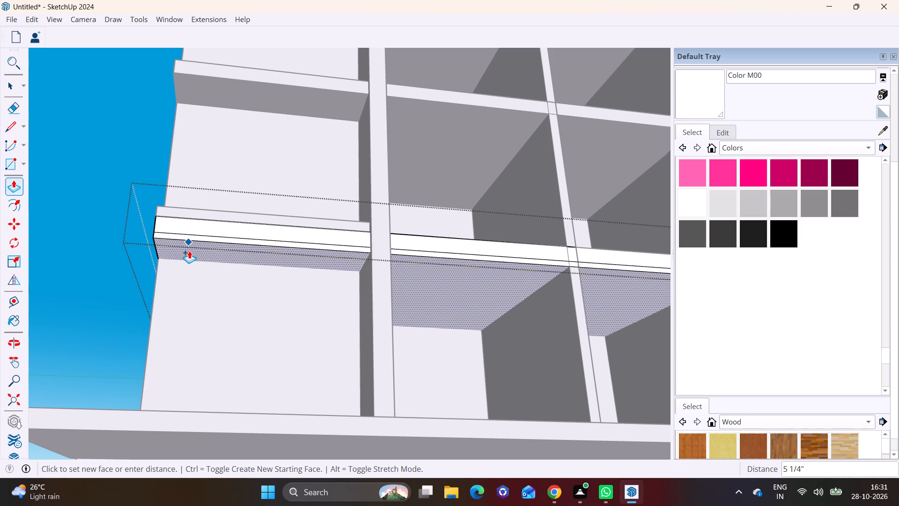
pyautogui.click(189, 253)
# Examine the edited slab's front edge, notch and corner from several angles.
pyautogui.moveTo(268, 238); pyautogui.dragTo(216, 352, button='middle')
pyautogui.scroll(-7, 253, 343)
pyautogui.moveTo(317, 353); pyautogui.dragTo(501, 346, button='middle')
pyautogui.scroll(2, 202, 348)
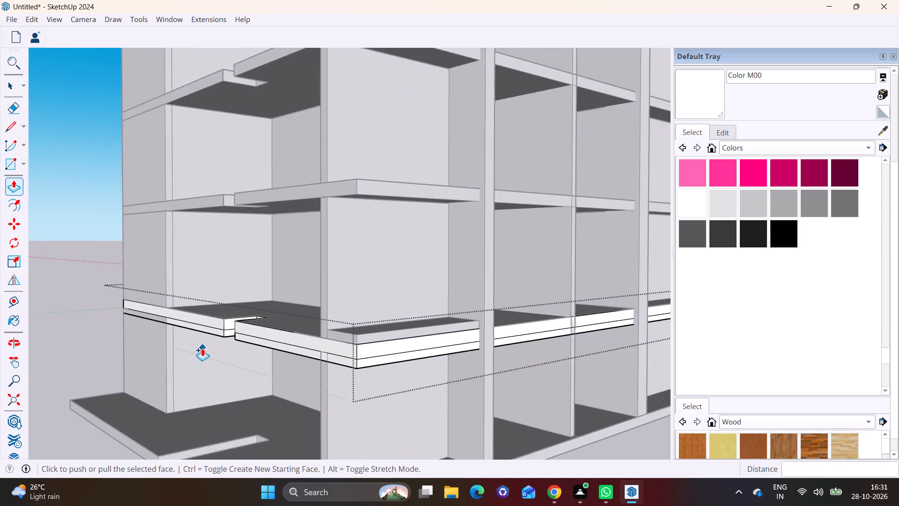
pyautogui.scroll(3, 202, 348)
pyautogui.moveTo(293, 332); pyautogui.dragTo(384, 400, button='middle')
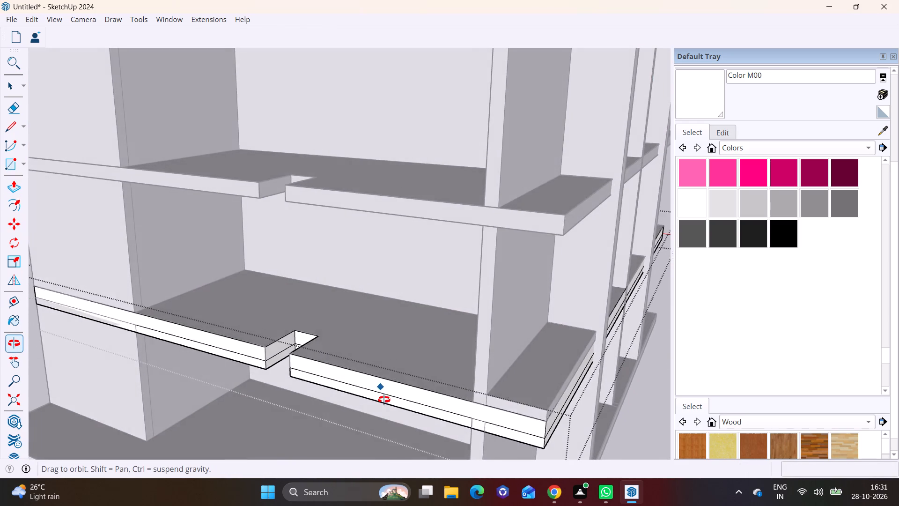
pyautogui.moveTo(384, 400); pyautogui.dragTo(383, 400, button='middle')
pyautogui.press('space')
pyautogui.moveTo(396, 368); pyautogui.dragTo(444, 432, button='middle')
pyautogui.scroll(3, 455, 439)
pyautogui.keyDown('shift'); pyautogui.moveTo(432, 423); pyautogui.dragTo(446, 410, button='middle'); pyautogui.keyUp('shift')
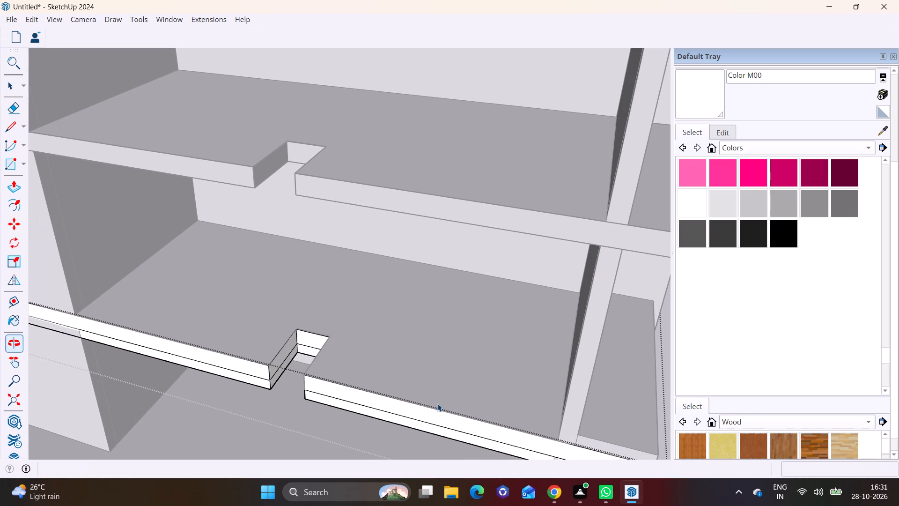
pyautogui.click(12, 128)
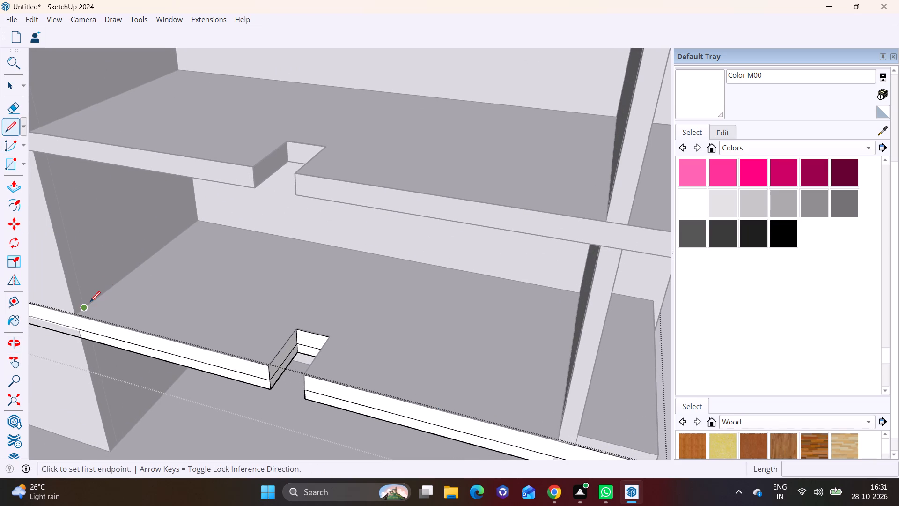
pyautogui.press('space')
pyautogui.click(185, 390)
pyautogui.click(185, 391)
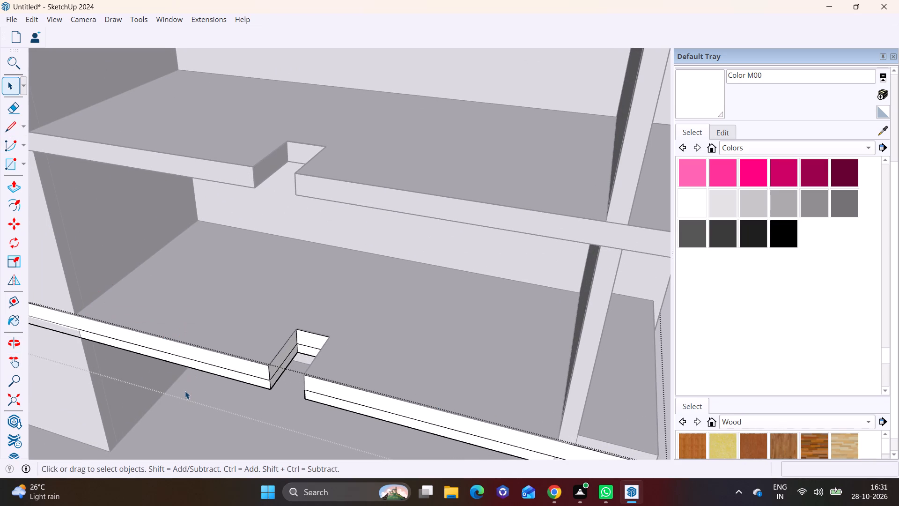
# Close the slab for editing and draw lines parallel to its front edge on the top face, from each partition to the notch.
pyautogui.scroll(-8, 185, 391)
pyautogui.click(456, 372)
pyautogui.scroll(7, 246, 380)
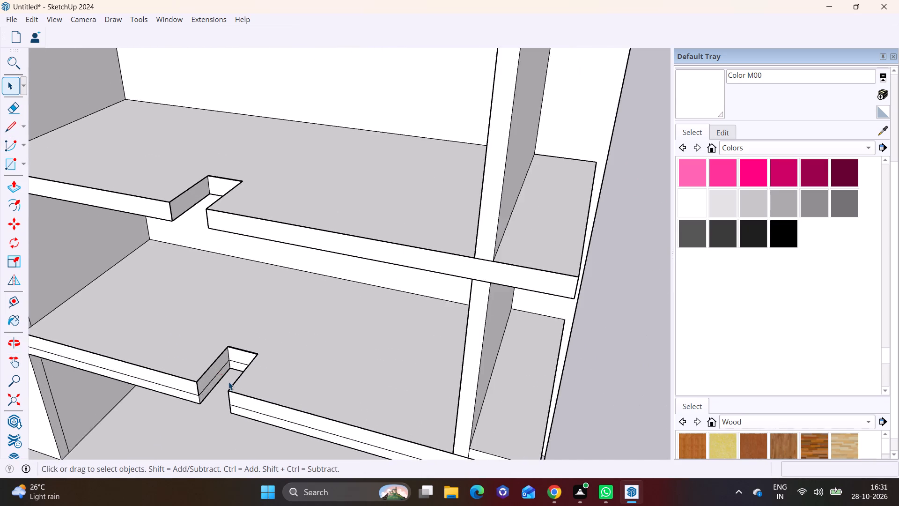
pyautogui.moveTo(225, 381); pyautogui.dragTo(323, 362, button='middle')
pyautogui.click(11, 131)
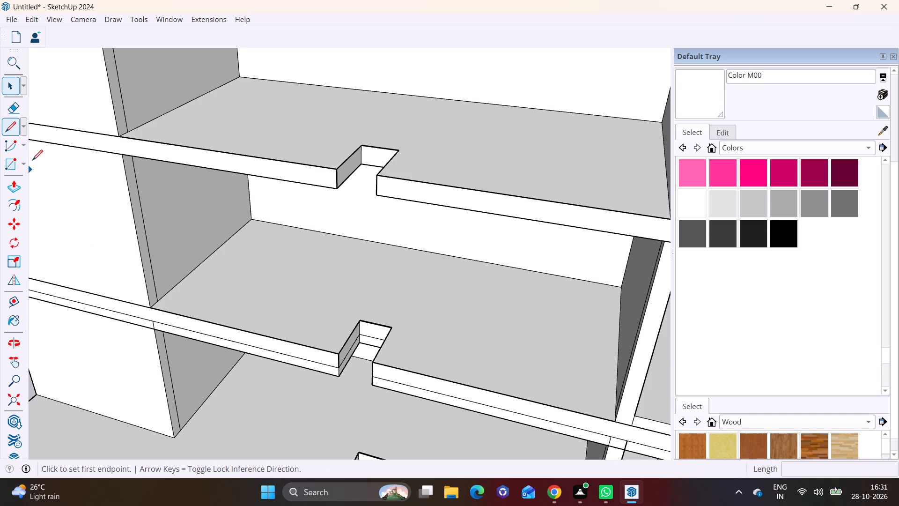
pyautogui.scroll(4, 199, 278)
pyautogui.click(138, 308)
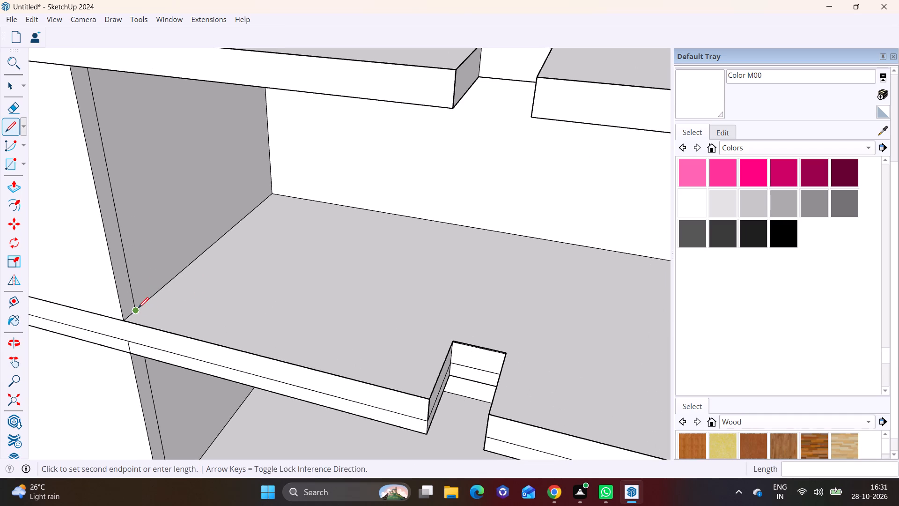
pyautogui.click(440, 385)
pyautogui.moveTo(457, 379); pyautogui.dragTo(152, 334, button='middle')
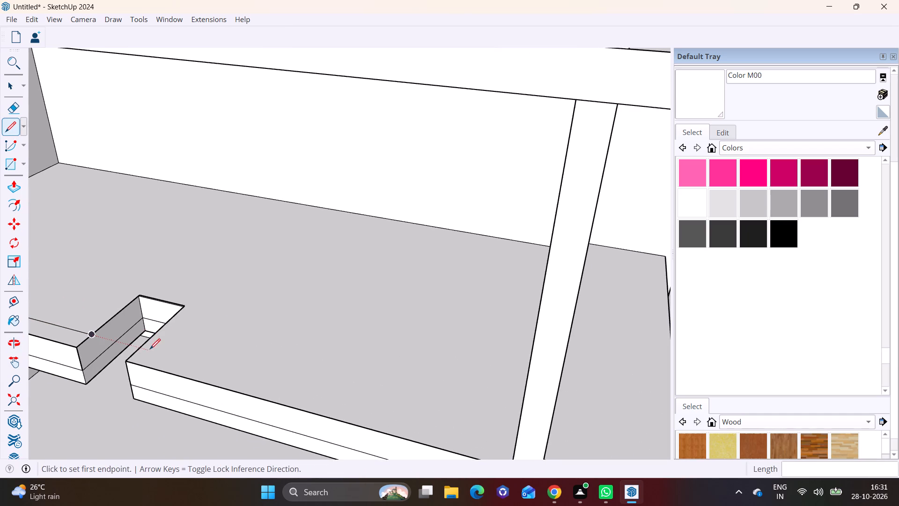
pyautogui.click(141, 350)
pyautogui.moveTo(256, 365); pyautogui.dragTo(376, 385, button='middle')
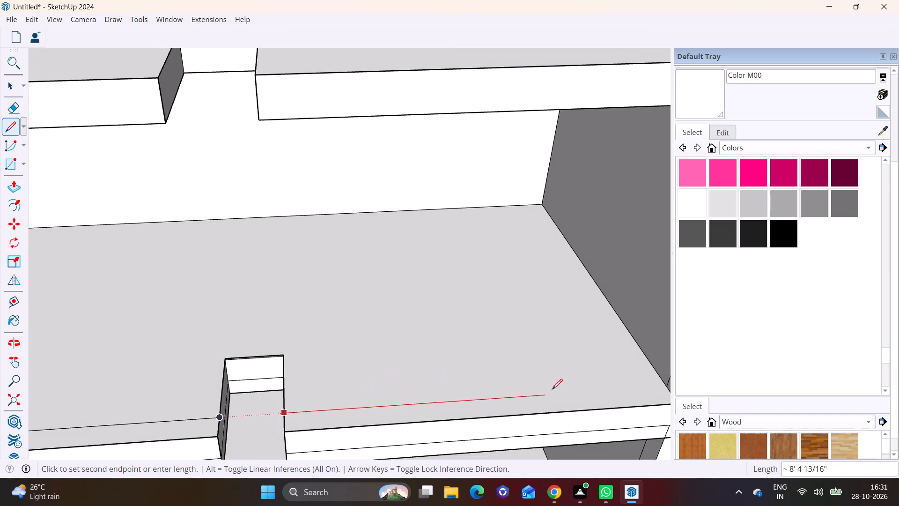
pyautogui.click(662, 385)
# Pull both narrow front-edge strips beside the notch upward, repeating the previous Push/Pull distance.
pyautogui.scroll(-2, 584, 386)
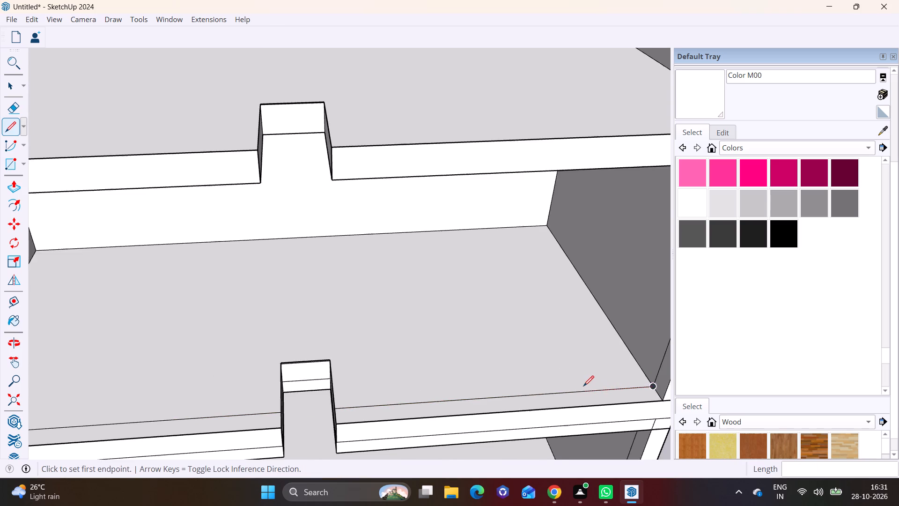
pyautogui.scroll(-3, 583, 386)
pyautogui.moveTo(543, 410); pyautogui.dragTo(287, 373, button='middle')
pyautogui.scroll(3, 182, 380)
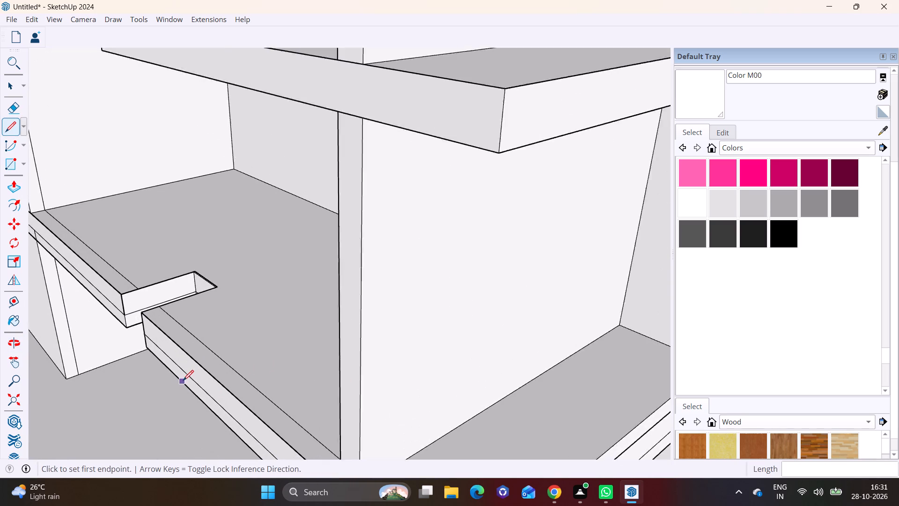
pyautogui.scroll(1, 183, 380)
pyautogui.press('space')
pyautogui.click(218, 362)
pyautogui.click(13, 189)
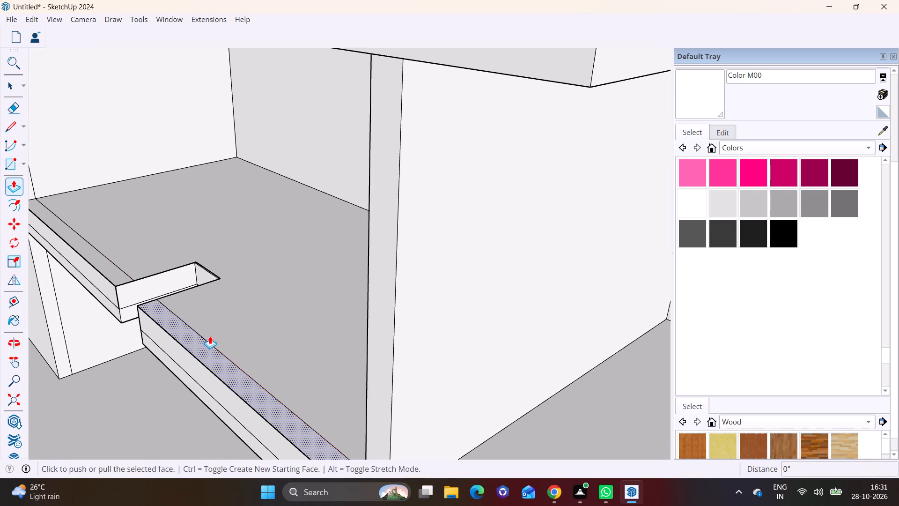
pyautogui.doubleClick(205, 347)
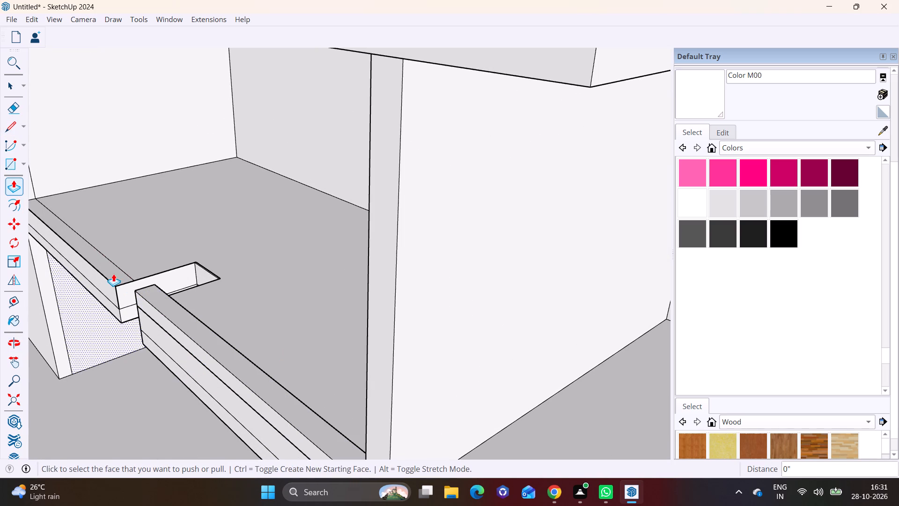
pyautogui.doubleClick(113, 274)
# Examine the raised edge strips around the building's corner and the same slab level along the adjoining side facade.
pyautogui.scroll(-5, 134, 302)
pyautogui.moveTo(237, 379); pyautogui.dragTo(313, 269, button='middle')
pyautogui.scroll(-2, 314, 268)
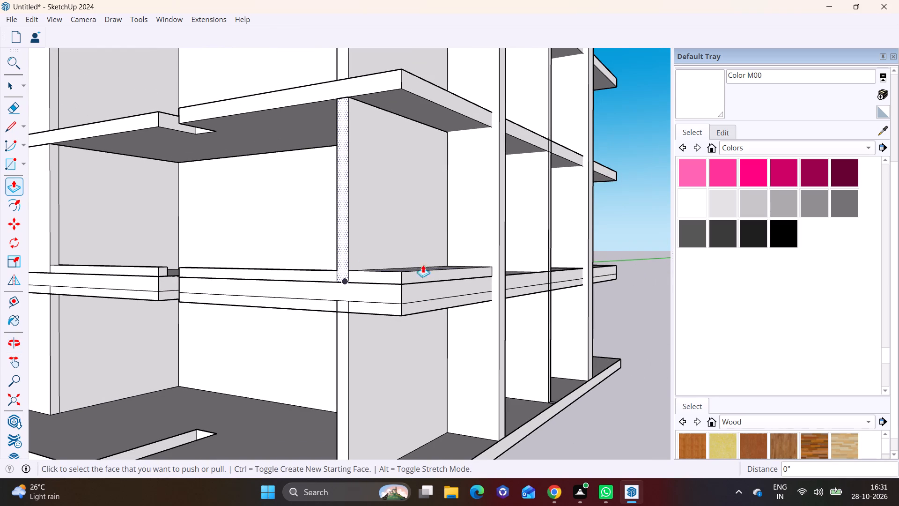
pyautogui.scroll(-2, 466, 264)
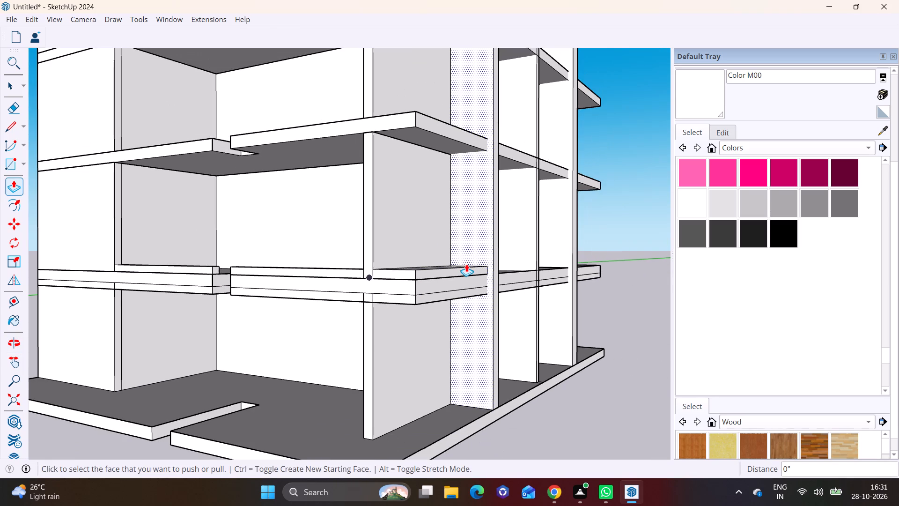
pyautogui.keyDown('shift'); pyautogui.moveTo(467, 257); pyautogui.dragTo(496, 193, button='middle'); pyautogui.keyUp('shift')
pyautogui.moveTo(477, 205); pyautogui.dragTo(302, 336, button='middle')
pyautogui.scroll(1, 302, 332)
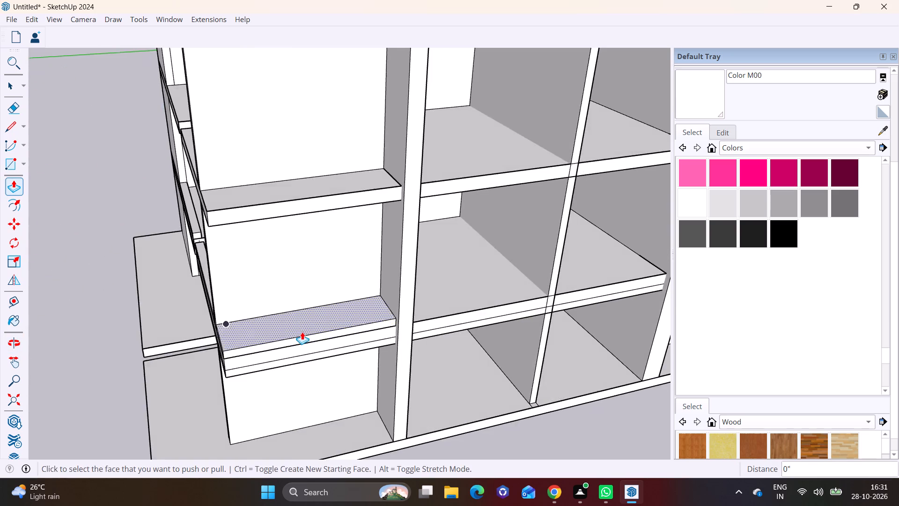
pyautogui.scroll(2, 302, 332)
pyautogui.moveTo(354, 328); pyautogui.dragTo(226, 245, button='middle')
pyautogui.scroll(-2, 408, 269)
pyautogui.keyDown('shift'); pyautogui.moveTo(408, 269); pyautogui.dragTo(339, 220, button='middle'); pyautogui.keyUp('shift')
pyautogui.moveTo(342, 220); pyautogui.dragTo(342, 253, button='middle')
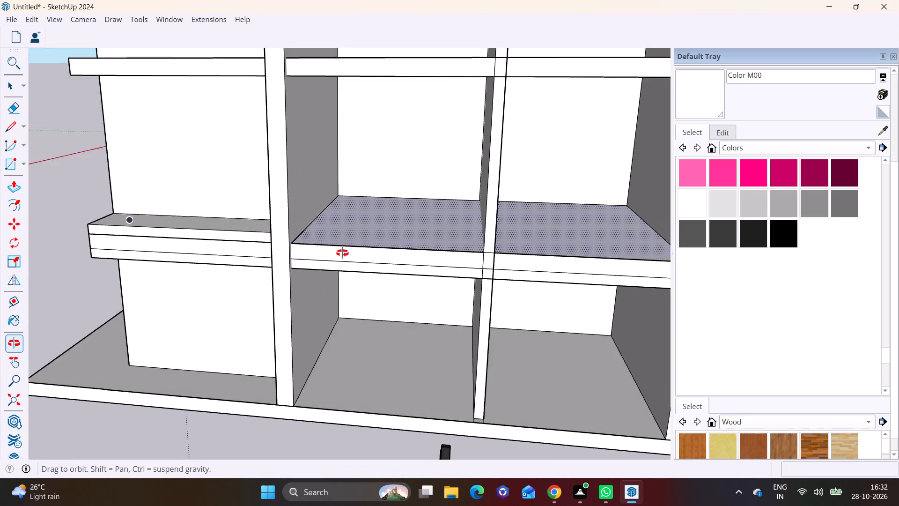
pyautogui.moveTo(342, 253); pyautogui.dragTo(342, 293, button='middle')
pyautogui.press('space')
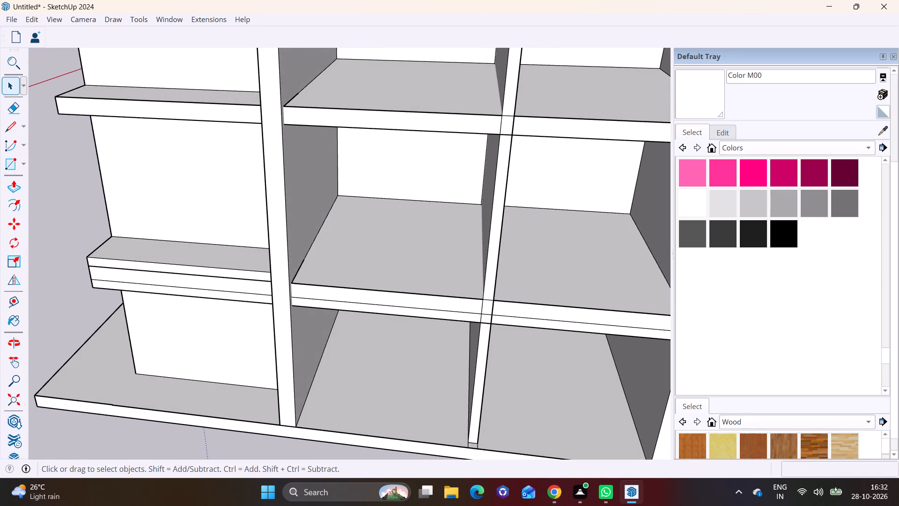
# Draw lines parallel to the outer edge across the two middle side-facade bays on the first slab above the base.
pyautogui.click(6, 126)
pyautogui.scroll(5, 273, 294)
pyautogui.click(300, 265)
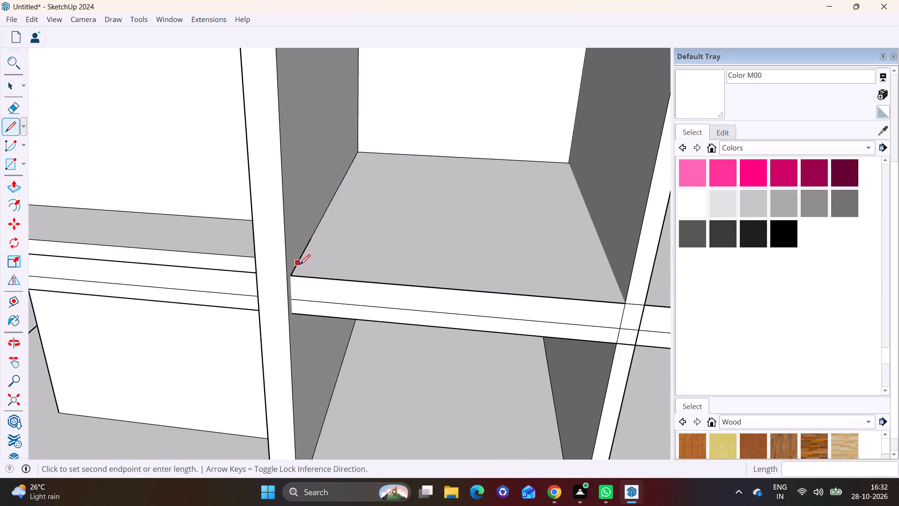
pyautogui.click(617, 290)
pyautogui.scroll(-2, 617, 291)
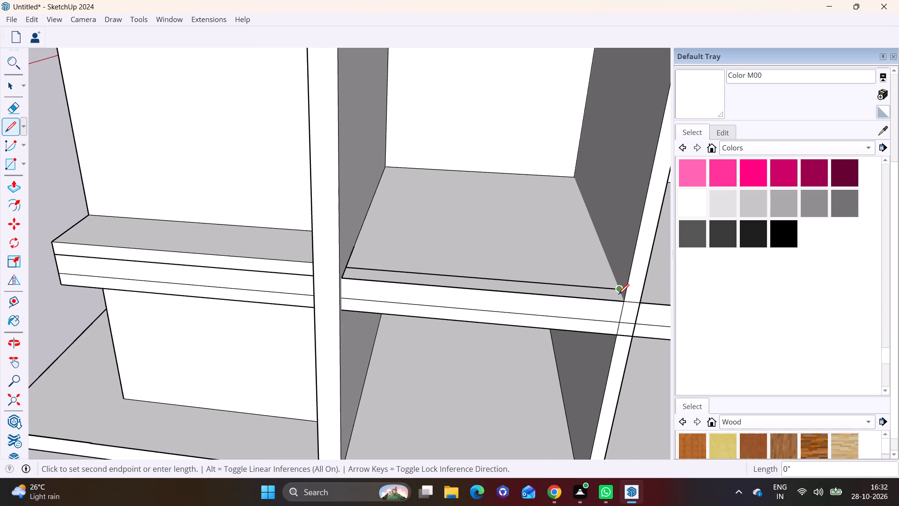
pyautogui.keyDown('shift'); pyautogui.moveTo(619, 294); pyautogui.dragTo(259, 287, button='middle'); pyautogui.keyUp('shift')
pyautogui.click(280, 285)
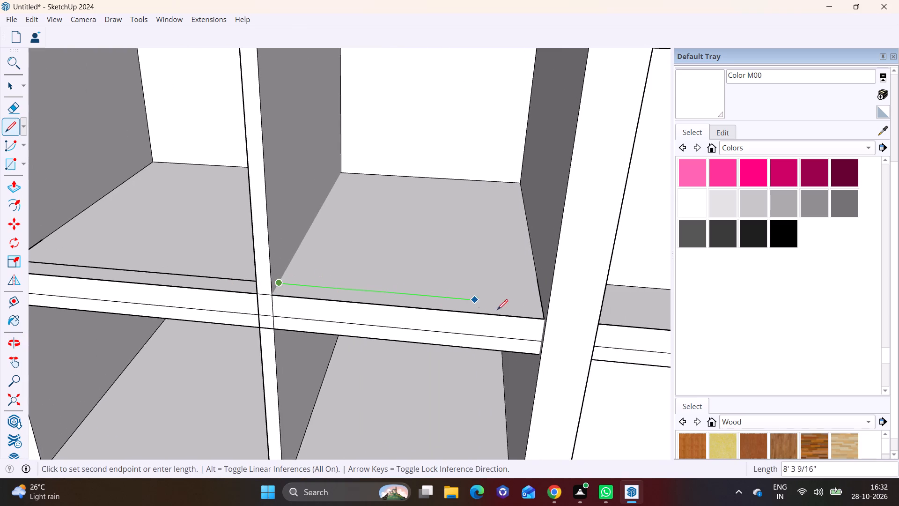
pyautogui.click(541, 308)
# Draw a matching edge line across the end bay beyond the thick partition on the first slab above the base.
pyautogui.scroll(-6, 520, 316)
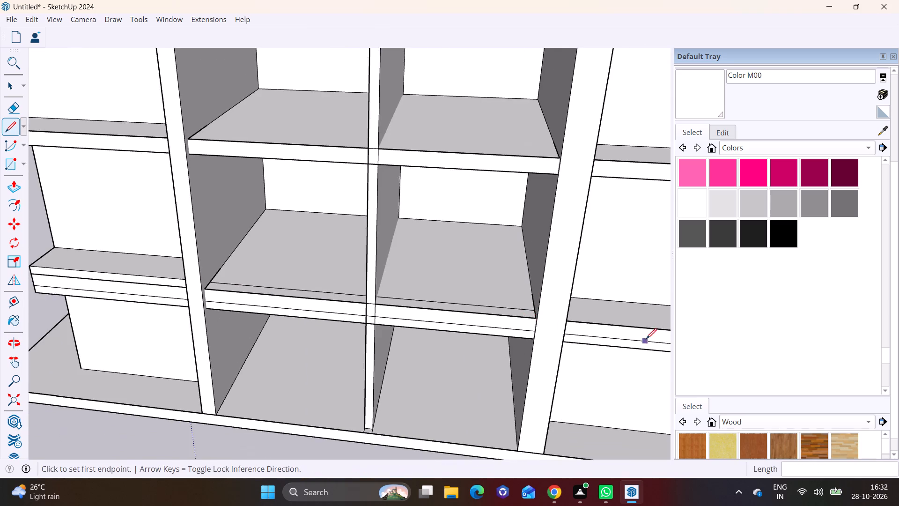
pyautogui.keyDown('shift'); pyautogui.moveTo(644, 337); pyautogui.dragTo(427, 321, button='middle'); pyautogui.keyUp('shift')
pyautogui.scroll(6, 408, 303)
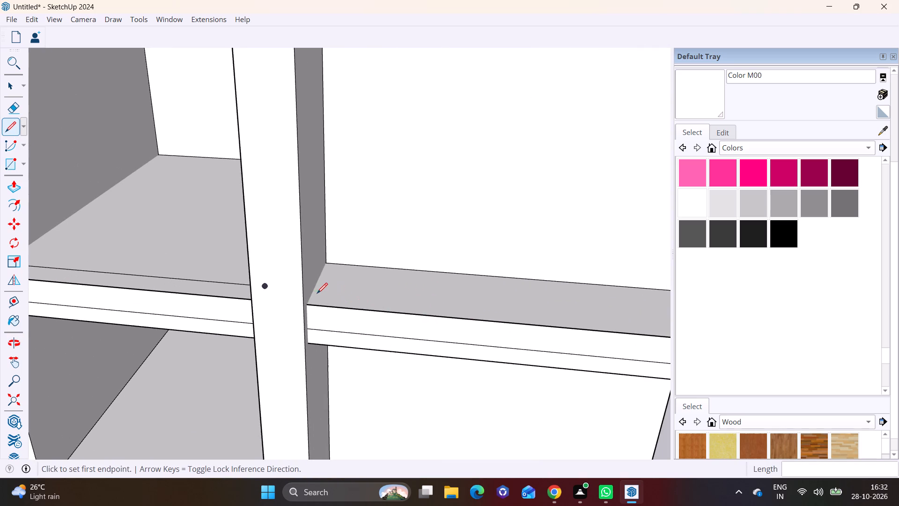
pyautogui.moveTo(304, 293); pyautogui.dragTo(300, 304, button='middle')
pyautogui.scroll(2, 316, 302)
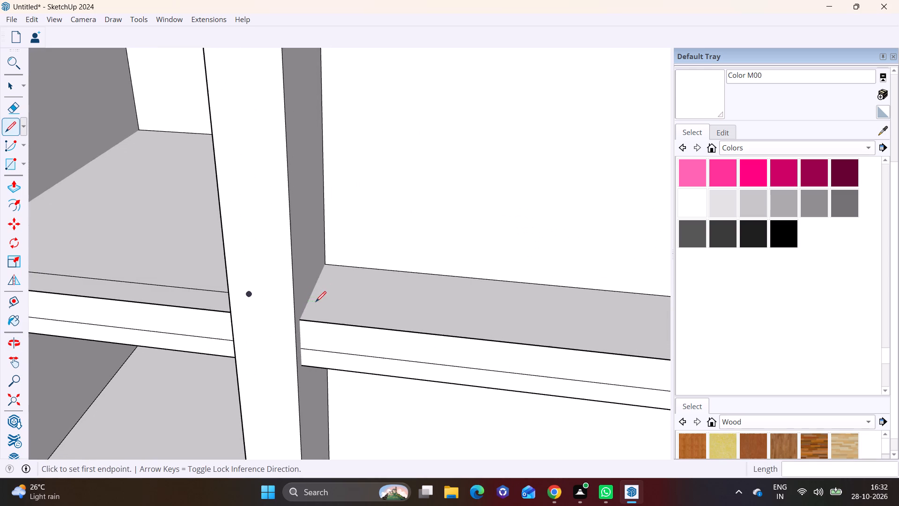
pyautogui.click(306, 306)
pyautogui.keyDown('shift'); pyautogui.moveTo(487, 335); pyautogui.dragTo(301, 286, button='middle'); pyautogui.keyUp('shift')
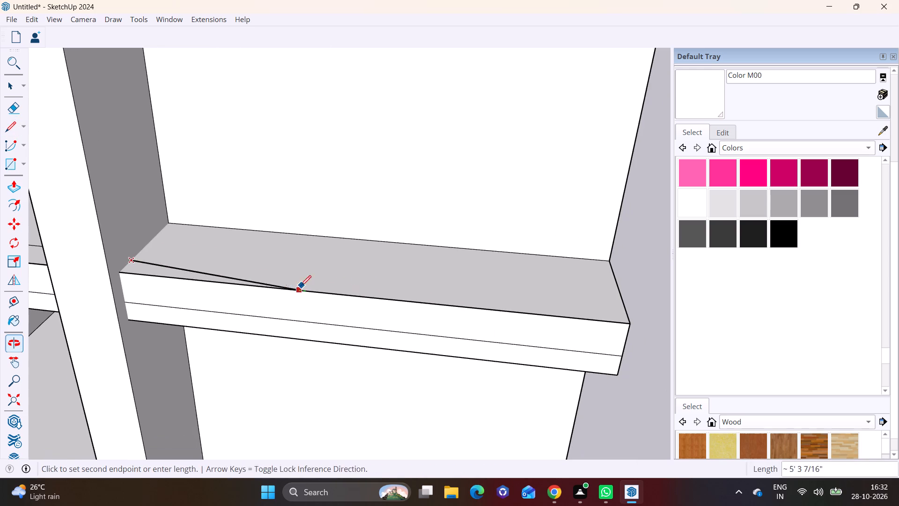
pyautogui.click(626, 307)
pyautogui.scroll(-5, 443, 310)
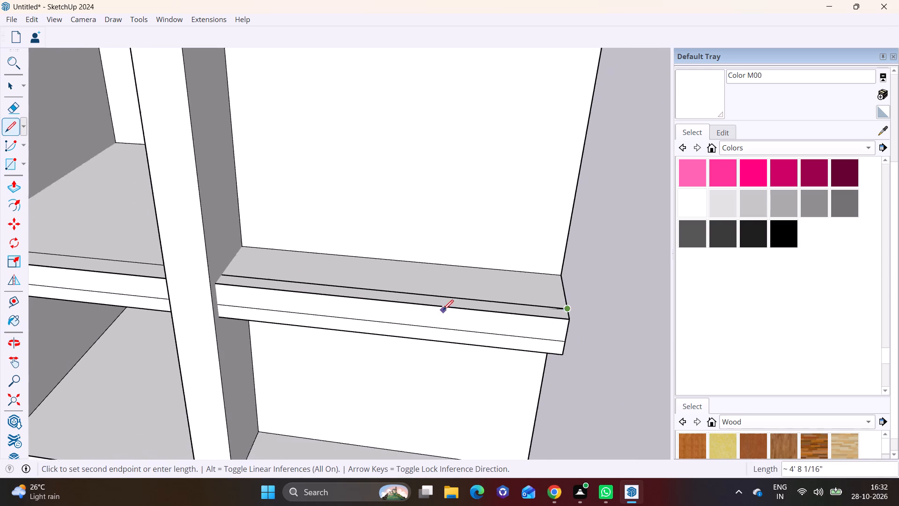
pyautogui.scroll(-7, 443, 310)
pyautogui.keyDown('shift'); pyautogui.moveTo(392, 210); pyautogui.dragTo(420, 298, button='middle'); pyautogui.keyUp('shift')
pyautogui.press('space')
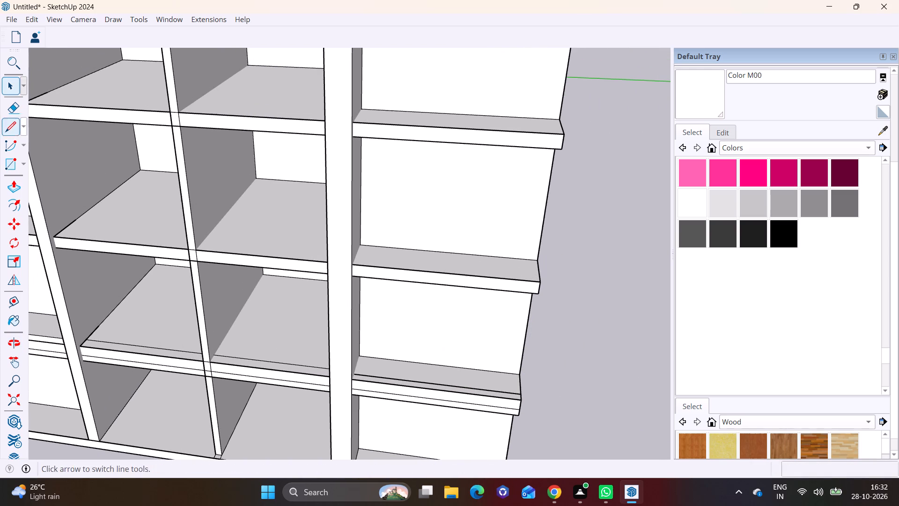
# Pull the top face of the second slab above the base upward about 1' 9/16" across the two middle bays.
pyautogui.click(10, 128)
pyautogui.scroll(8, 342, 251)
pyautogui.keyDown('shift'); pyautogui.moveTo(354, 258); pyautogui.dragTo(258, 256, button='middle'); pyautogui.keyUp('shift')
pyautogui.press('space')
pyautogui.click(324, 268)
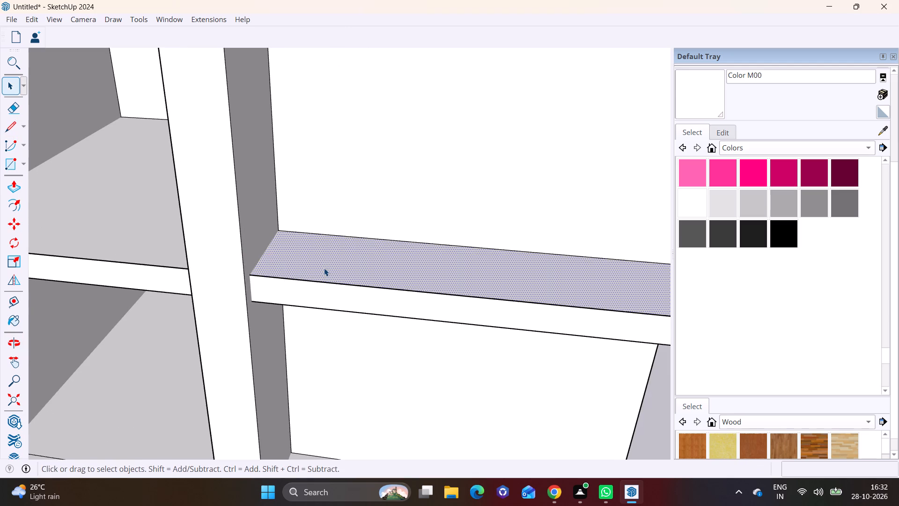
pyautogui.click(134, 232)
pyautogui.scroll(-6, 168, 251)
pyautogui.moveTo(169, 256); pyautogui.dragTo(261, 251, button='middle')
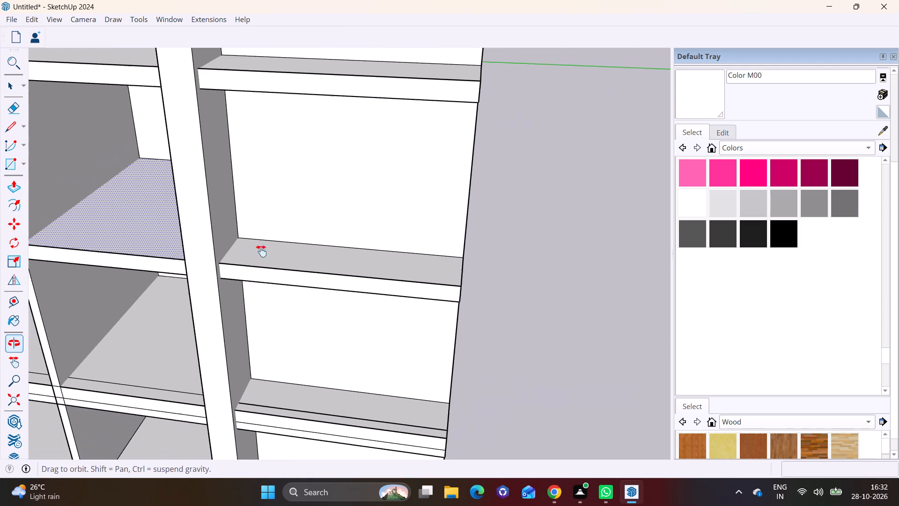
pyautogui.moveTo(261, 251); pyautogui.dragTo(444, 251, button='middle')
pyautogui.click(22, 181)
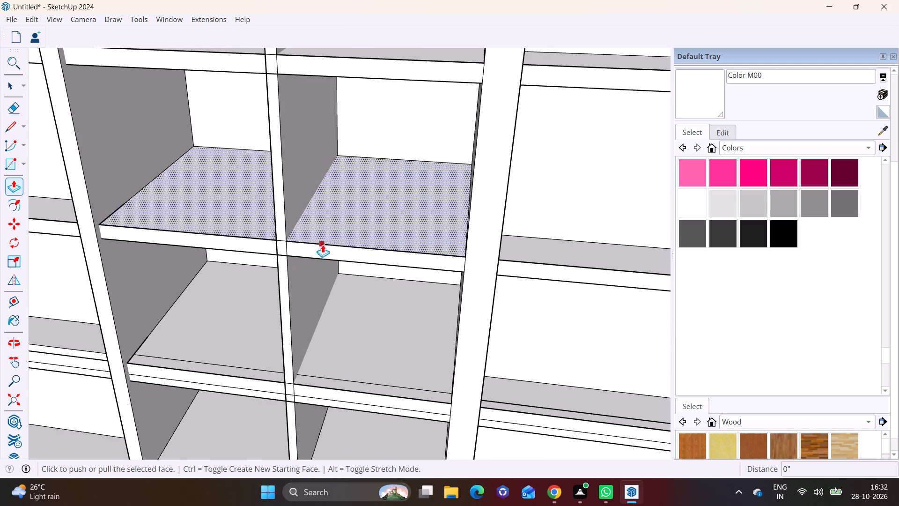
pyautogui.click(326, 236)
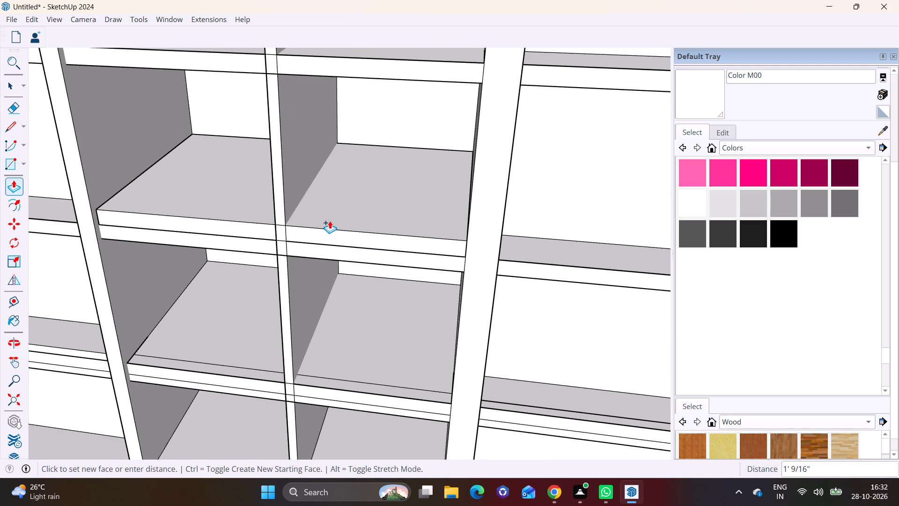
pyautogui.click(330, 221)
# Pull the top face of the third slab above the base upward about 10 5/8" across the two middle bays.
pyautogui.scroll(-5, 328, 249)
pyautogui.keyDown('ctrl'); pyautogui.moveTo(324, 164); pyautogui.dragTo(308, 242, button='middle'); pyautogui.keyUp('ctrl')
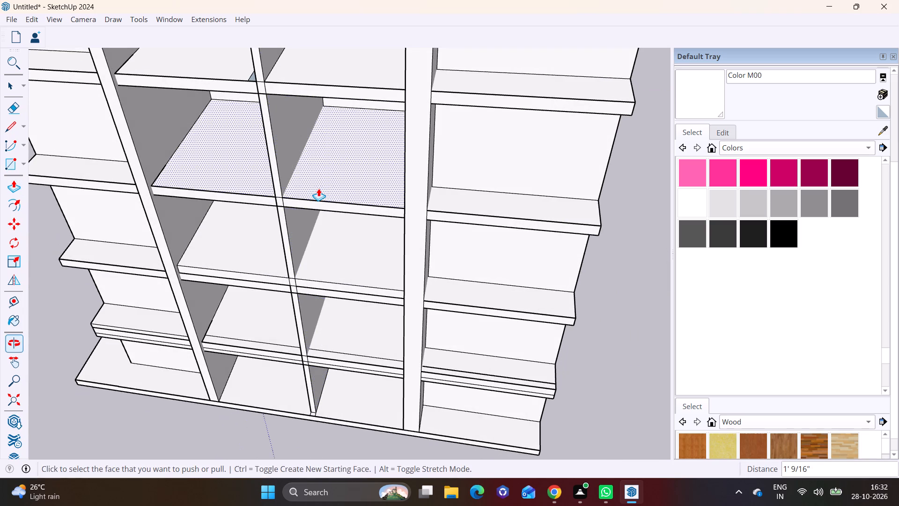
pyautogui.click(323, 185)
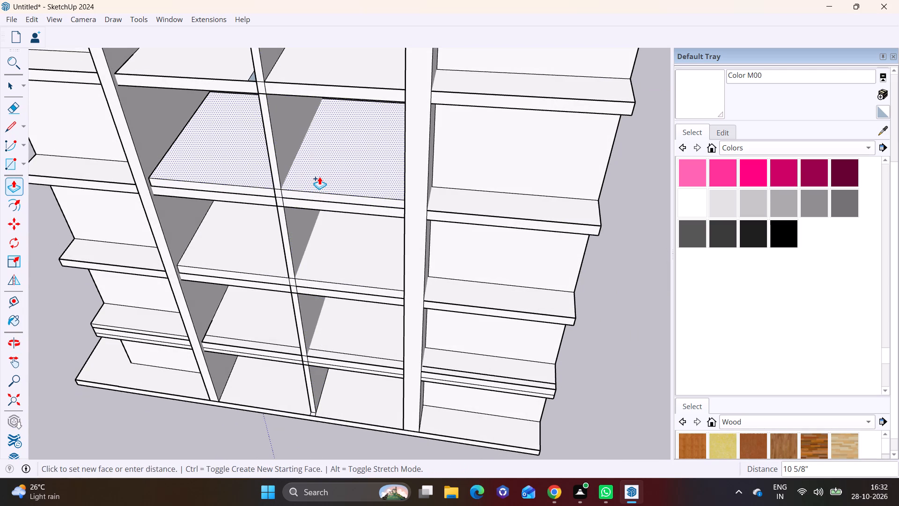
pyautogui.click(316, 177)
# Pull the fourth slab's top face upward about 5 1/2" in one middle bay and repeat the distance in the adjacent bay.
pyautogui.keyDown('shift'); pyautogui.moveTo(341, 159); pyautogui.dragTo(343, 278, button='middle'); pyautogui.keyUp('shift')
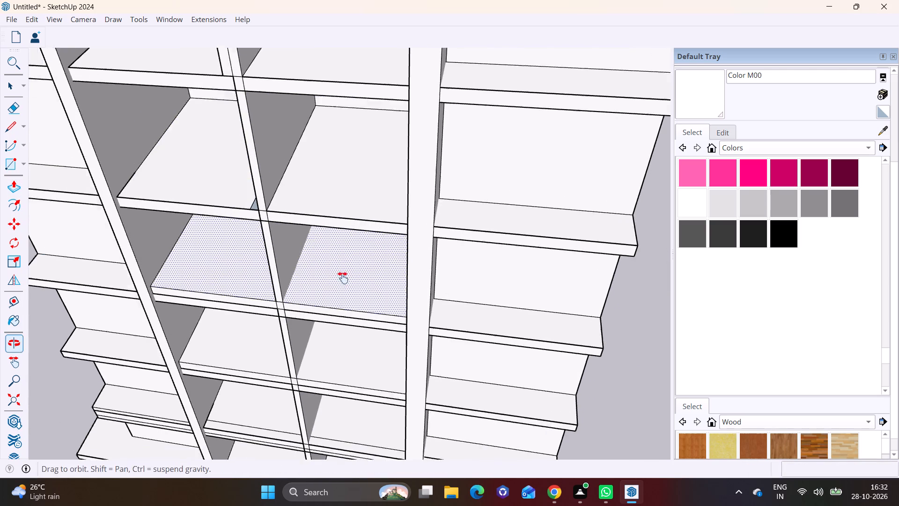
pyautogui.keyDown('shift'); pyautogui.moveTo(343, 278); pyautogui.dragTo(343, 288, button='middle'); pyautogui.keyUp('shift')
pyautogui.moveTo(348, 263); pyautogui.dragTo(359, 233, button='middle')
pyautogui.click(361, 189)
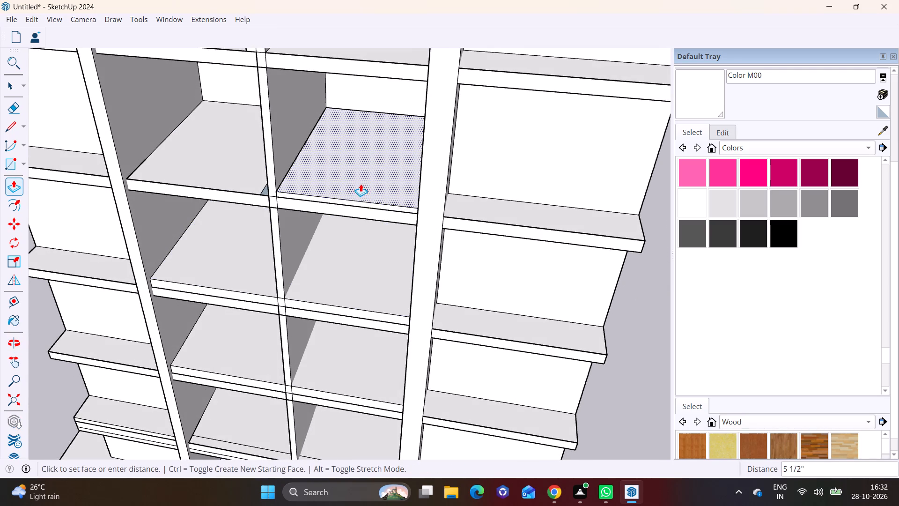
pyautogui.click(361, 183)
pyautogui.doubleClick(251, 175)
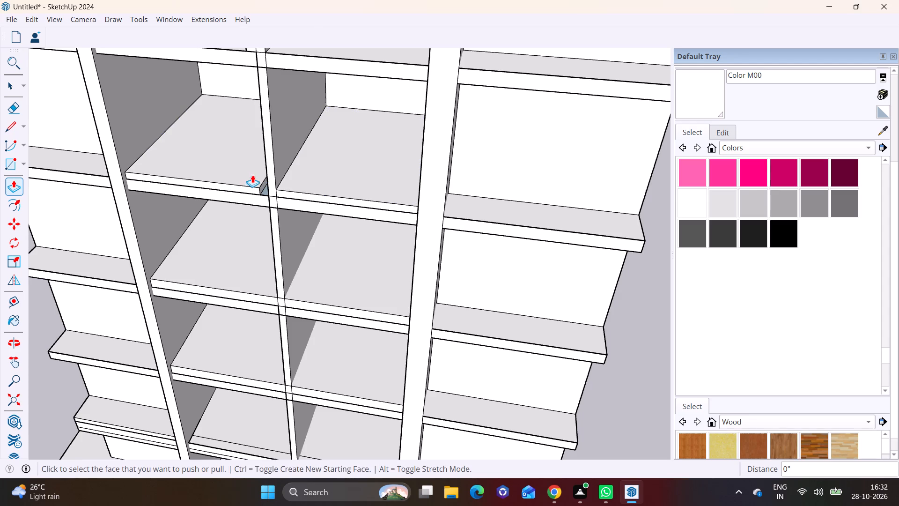
# Extend the side face of the fourth slab's raised section 8 3/16" to close the gap against the thin middle partition.
pyautogui.moveTo(302, 170); pyautogui.dragTo(424, 187, button='middle')
pyautogui.scroll(8, 359, 201)
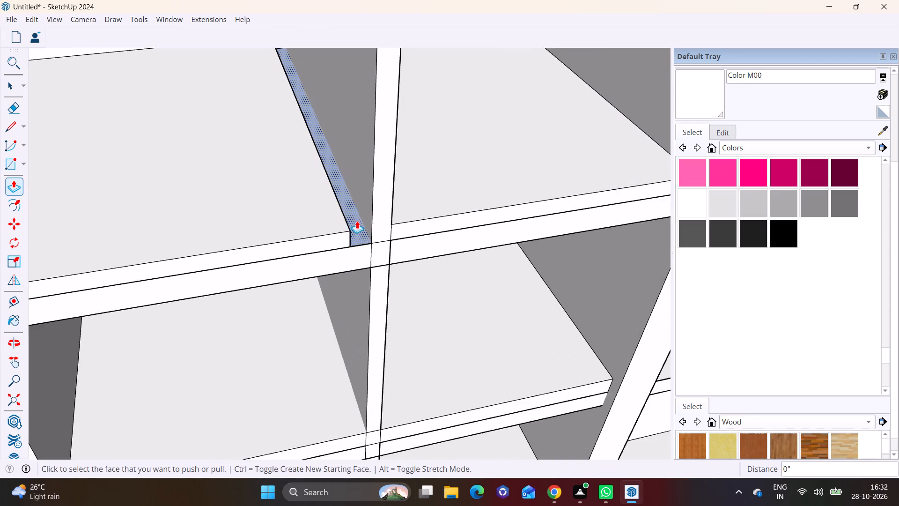
pyautogui.moveTo(339, 218); pyautogui.dragTo(312, 220, button='middle')
pyautogui.scroll(3, 320, 241)
pyautogui.moveTo(318, 242); pyautogui.dragTo(286, 232, button='middle')
pyautogui.scroll(6, 292, 218)
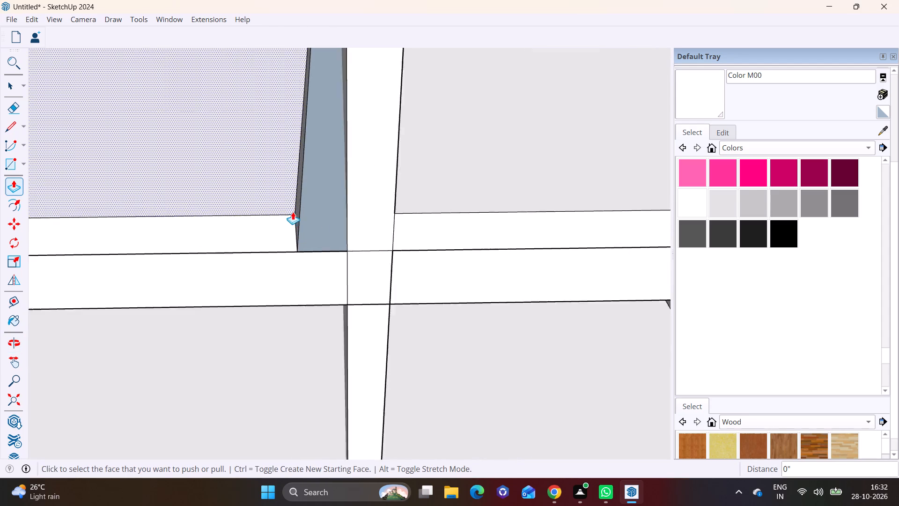
pyautogui.click(297, 208)
pyautogui.click(357, 205)
pyautogui.scroll(-3, 358, 213)
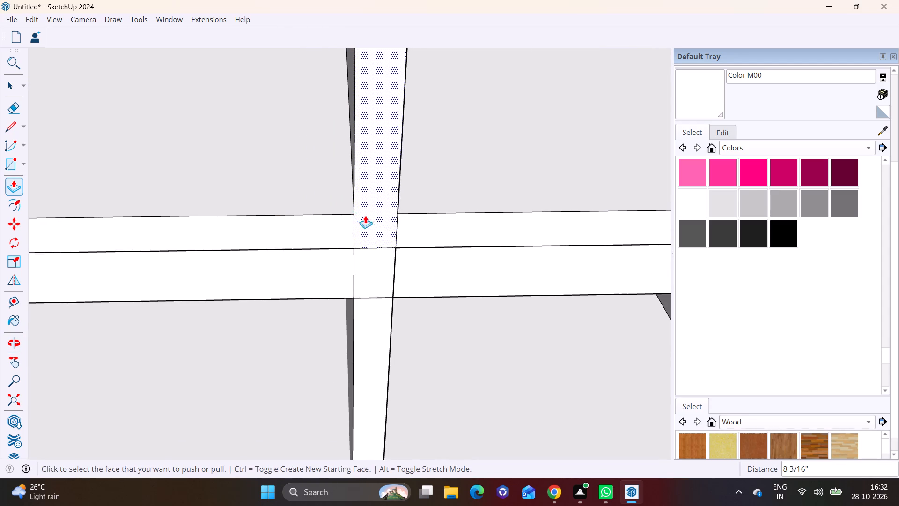
# Raise the top faces of the fifth and sixth slabs above the base in both middle bays, repeating the 8 3/16" pull distance.
pyautogui.scroll(-12, 365, 216)
pyautogui.scroll(1, 432, 171)
pyautogui.keyDown('shift'); pyautogui.moveTo(432, 171); pyautogui.dragTo(375, 344, button='middle'); pyautogui.keyUp('shift')
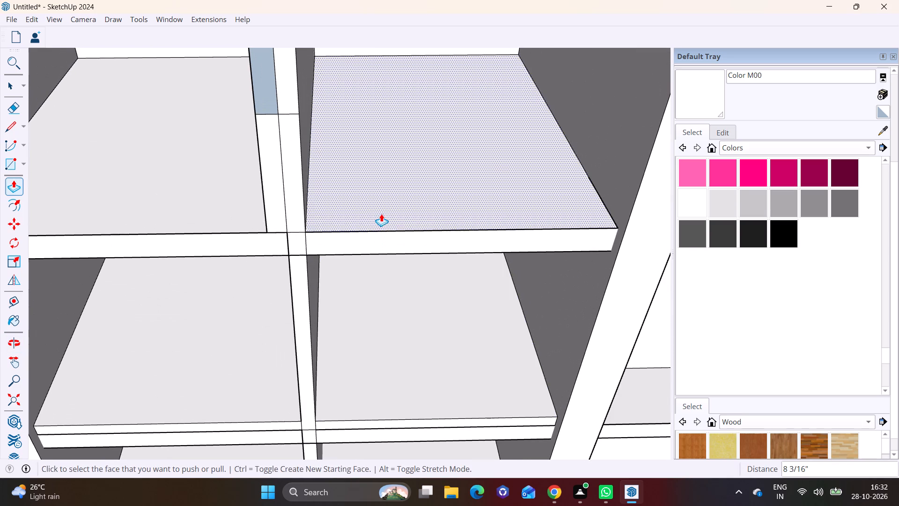
pyautogui.doubleClick(381, 214)
pyautogui.doubleClick(243, 211)
pyautogui.scroll(-6, 307, 189)
pyautogui.keyDown('shift'); pyautogui.moveTo(354, 138); pyautogui.dragTo(353, 310, button='middle'); pyautogui.keyUp('shift')
pyautogui.doubleClick(359, 229)
pyautogui.doubleClick(221, 238)
# Open the sixth slab above the base for editing and thicken it downward by repeating the last pull distance on its underside.
pyautogui.scroll(-2, 283, 224)
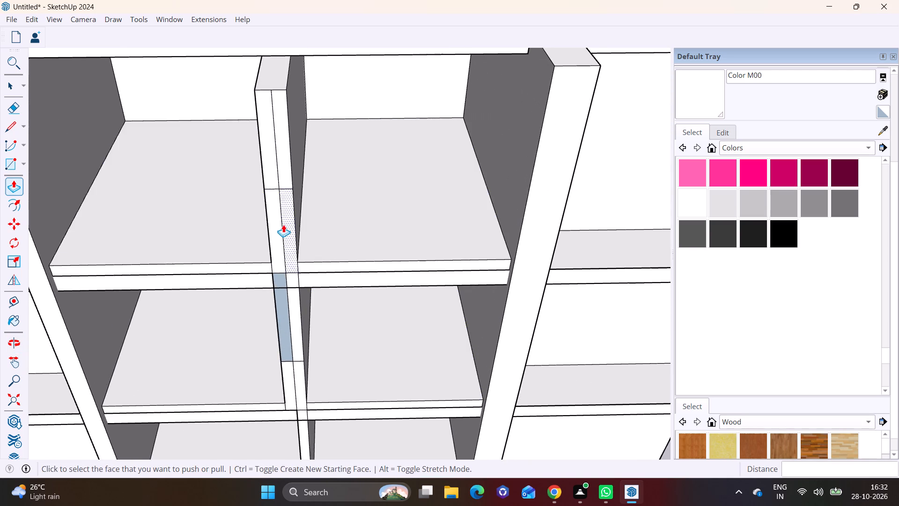
pyautogui.scroll(-5, 283, 224)
pyautogui.moveTo(307, 236); pyautogui.dragTo(328, 89, button='middle')
pyautogui.moveTo(346, 143); pyautogui.dragTo(354, 88, button='middle')
pyautogui.scroll(4, 354, 112)
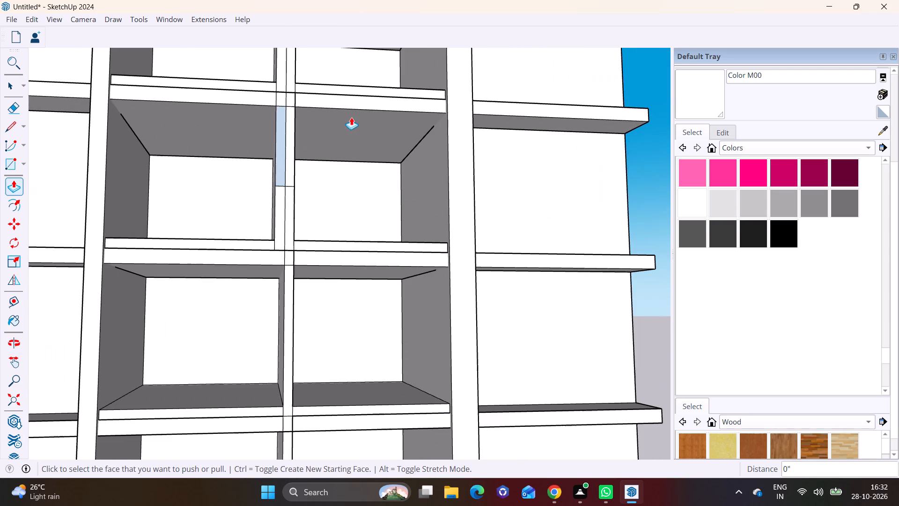
pyautogui.scroll(2, 347, 123)
pyautogui.press('space')
pyautogui.click(342, 129)
pyautogui.tripleClick(342, 129)
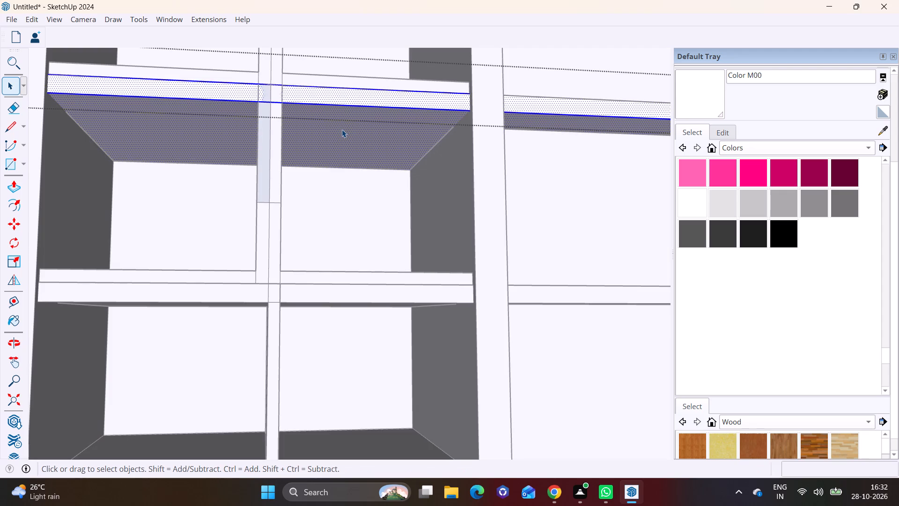
pyautogui.click(342, 129)
pyautogui.click(343, 145)
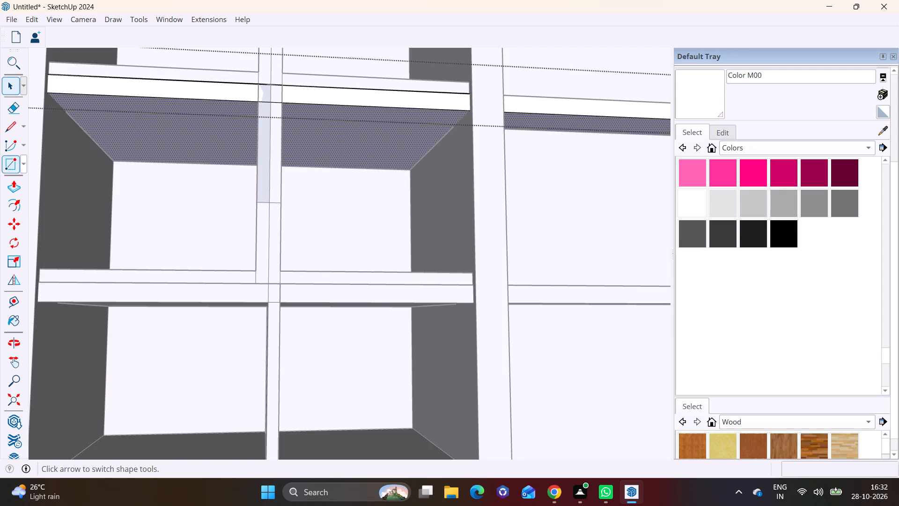
pyautogui.click(16, 182)
pyautogui.doubleClick(321, 124)
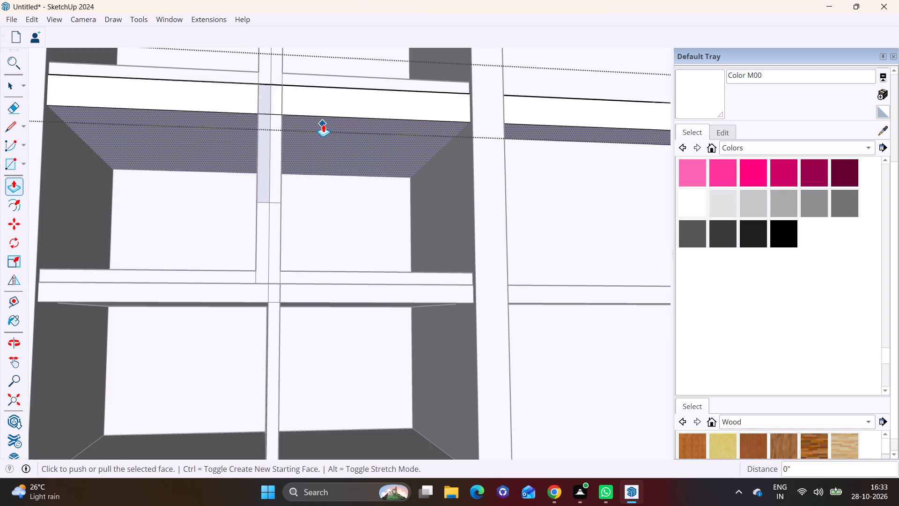
pyautogui.hotkey('ctrl', 'z')
pyautogui.doubleClick(324, 125)
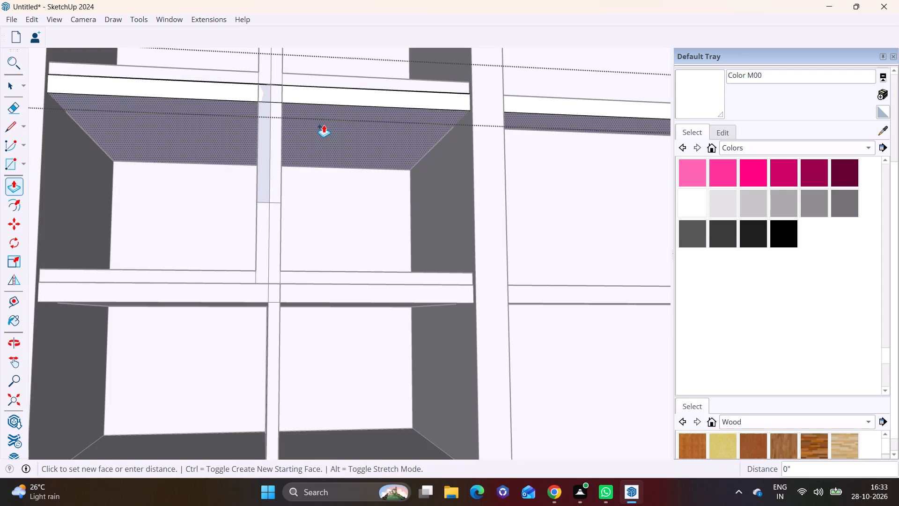
# Open the fifth slab above the base for editing and thicken it downward by repeating the pull distance on its underside.
pyautogui.moveTo(336, 274); pyautogui.dragTo(353, 181, button='middle')
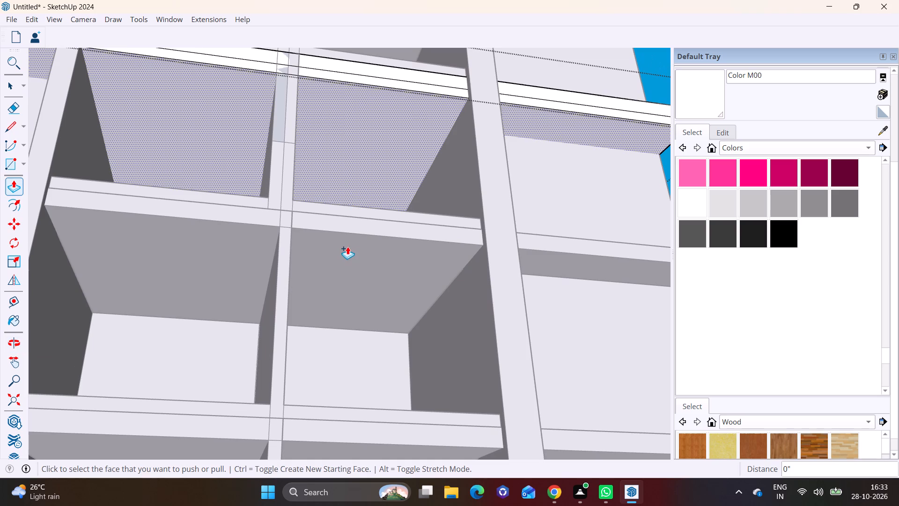
pyautogui.keyDown('shift'); pyautogui.moveTo(345, 247); pyautogui.dragTo(359, 171, button='middle'); pyautogui.keyUp('shift')
pyautogui.press('space')
pyautogui.tripleClick(353, 198)
pyautogui.click(353, 198)
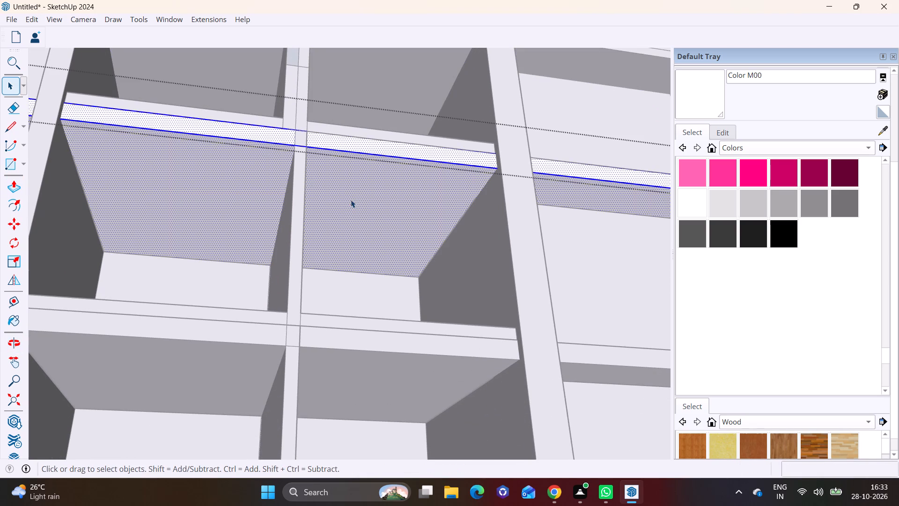
pyautogui.click(352, 189)
pyautogui.click(18, 182)
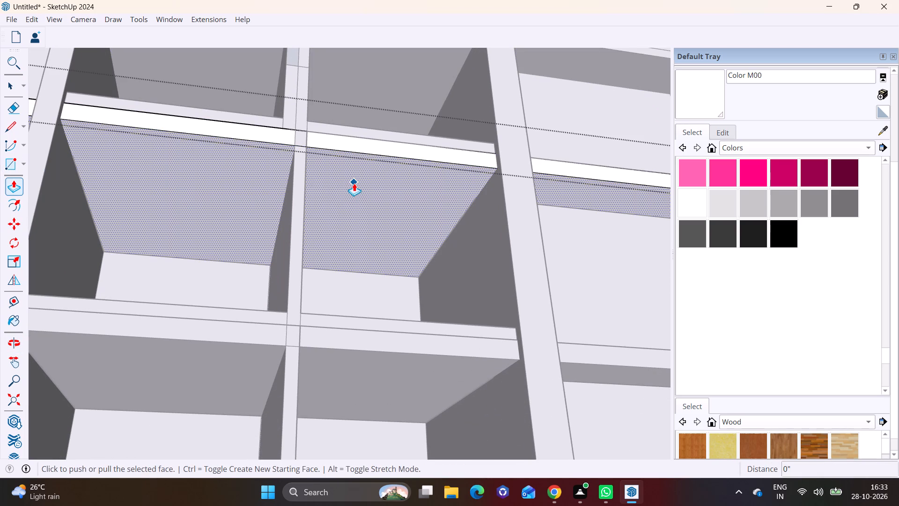
pyautogui.doubleClick(354, 183)
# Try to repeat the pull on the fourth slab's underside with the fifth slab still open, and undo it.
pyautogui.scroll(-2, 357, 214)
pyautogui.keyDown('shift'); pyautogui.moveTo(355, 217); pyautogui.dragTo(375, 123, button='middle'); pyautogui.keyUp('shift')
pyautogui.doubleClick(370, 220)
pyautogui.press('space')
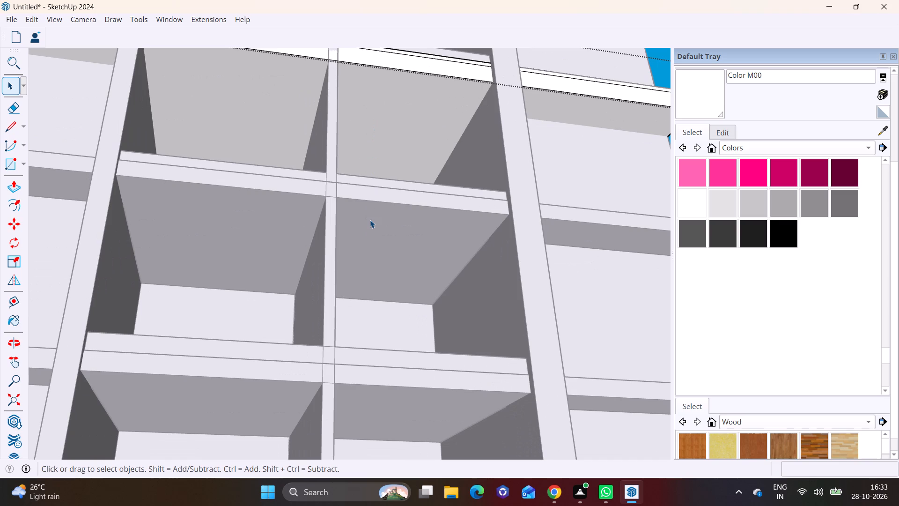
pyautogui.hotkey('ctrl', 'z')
# Open the fourth slab above the base for editing and thicken it downward by repeating the pull distance on its underside.
pyautogui.moveTo(413, 161); pyautogui.dragTo(402, 185, button='middle')
pyautogui.press('space')
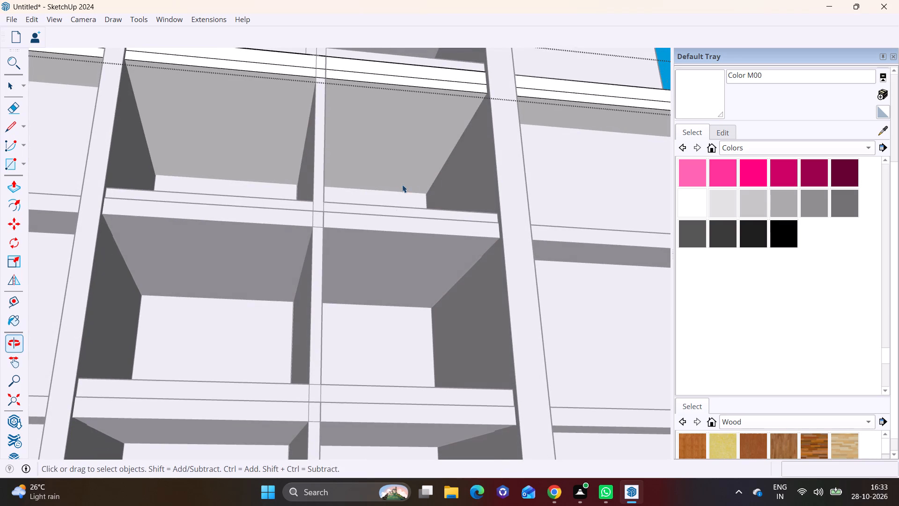
pyautogui.tripleClick(376, 245)
pyautogui.click(376, 245)
pyautogui.click(354, 254)
pyautogui.click(372, 254)
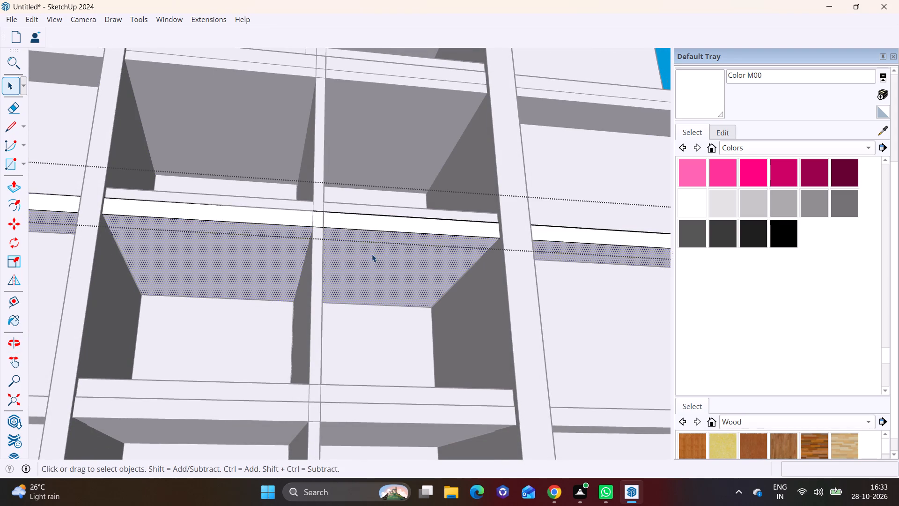
pyautogui.click(6, 182)
pyautogui.doubleClick(345, 251)
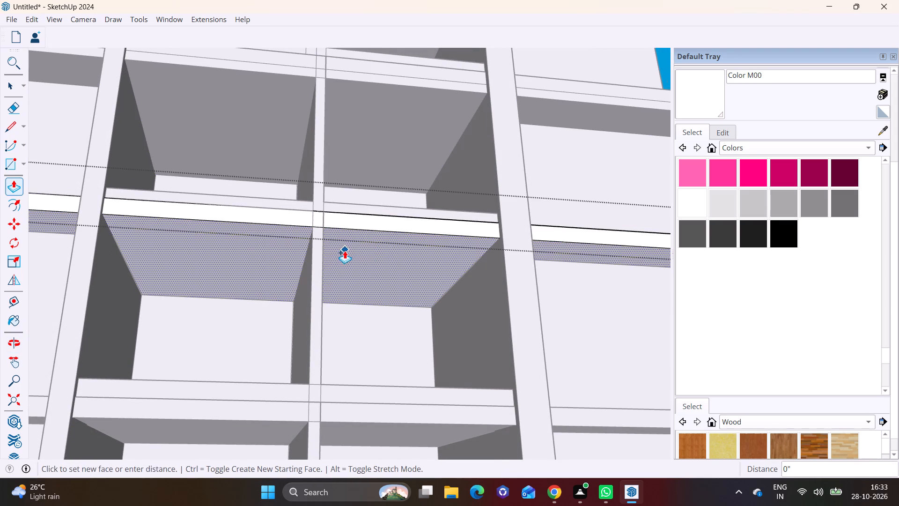
# Open the third slab above the base for editing and thicken it downward by repeating the pull distance on its underside.
pyautogui.scroll(-3, 353, 256)
pyautogui.keyDown('shift'); pyautogui.moveTo(370, 263); pyautogui.dragTo(384, 130, button='middle'); pyautogui.keyUp('shift')
pyautogui.press('space')
pyautogui.tripleClick(366, 251)
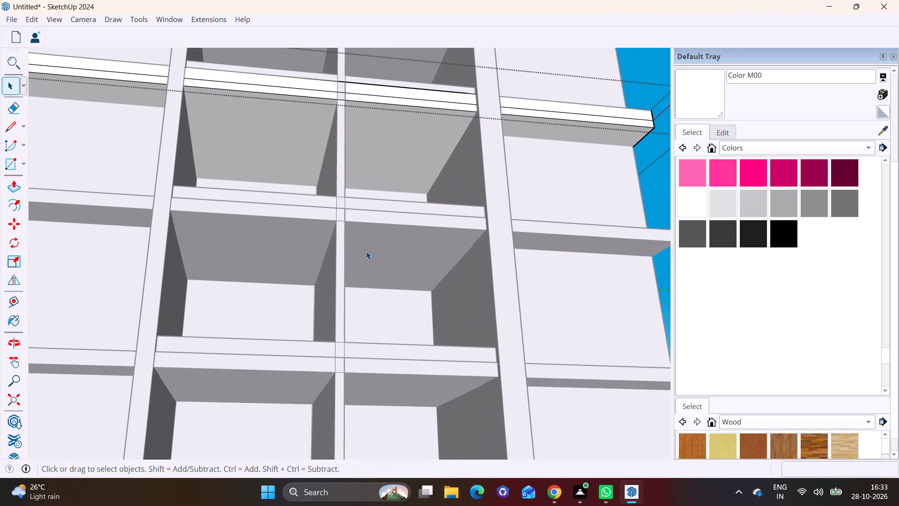
pyautogui.click(367, 241)
pyautogui.click(7, 182)
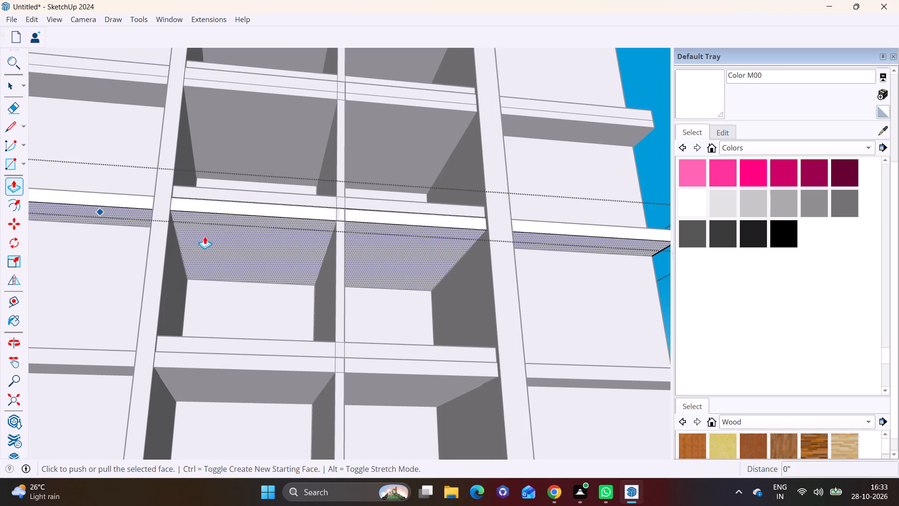
pyautogui.doubleClick(368, 250)
# Open the second slab above the base for editing and thicken it downward by repeating the pull distance on its underside.
pyautogui.scroll(-2, 376, 259)
pyautogui.keyDown('shift'); pyautogui.moveTo(405, 274); pyautogui.dragTo(411, 142, button='middle'); pyautogui.keyUp('shift')
pyautogui.press('space')
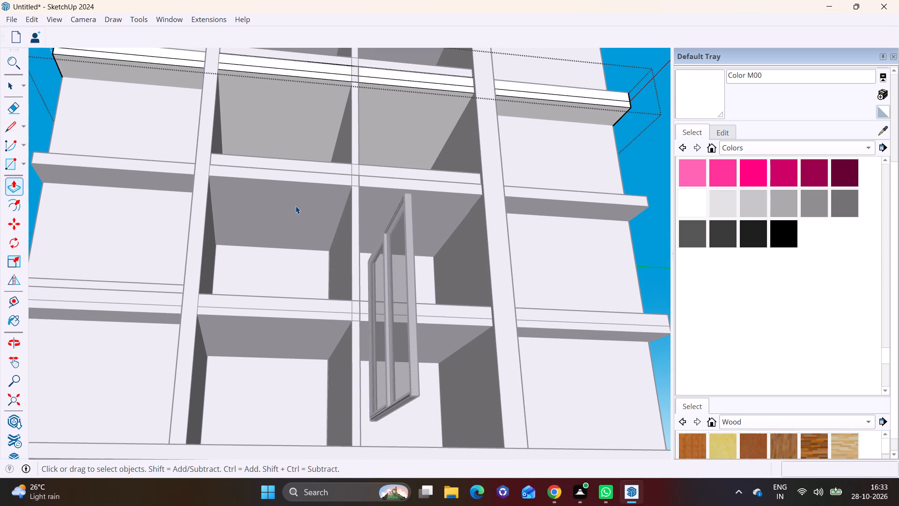
pyautogui.tripleClick(295, 206)
pyautogui.click(269, 192)
pyautogui.click(263, 194)
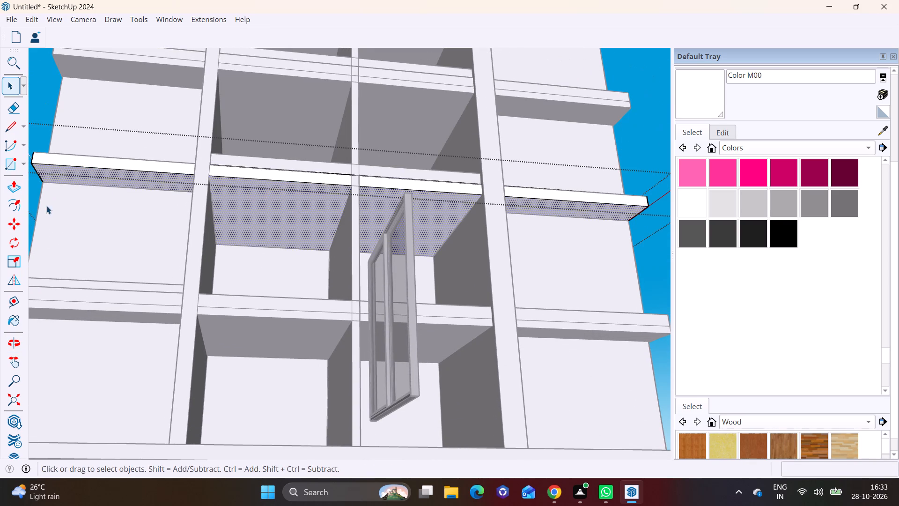
pyautogui.click(17, 182)
pyautogui.doubleClick(261, 203)
# Examine the first and second slabs above the base from below and from the front, across the middle and side bays.
pyautogui.scroll(-2, 261, 203)
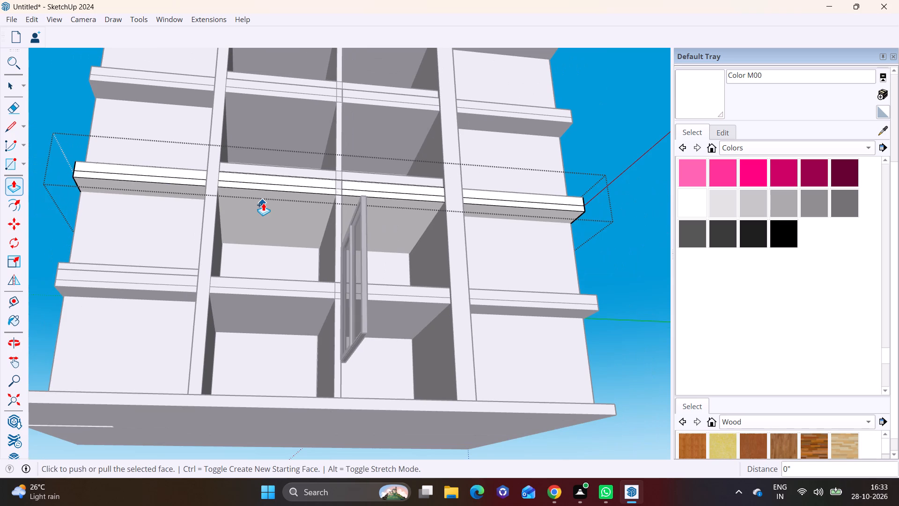
pyautogui.keyDown('shift'); pyautogui.moveTo(258, 200); pyautogui.dragTo(292, 93, button='middle'); pyautogui.keyUp('shift')
pyautogui.press('space')
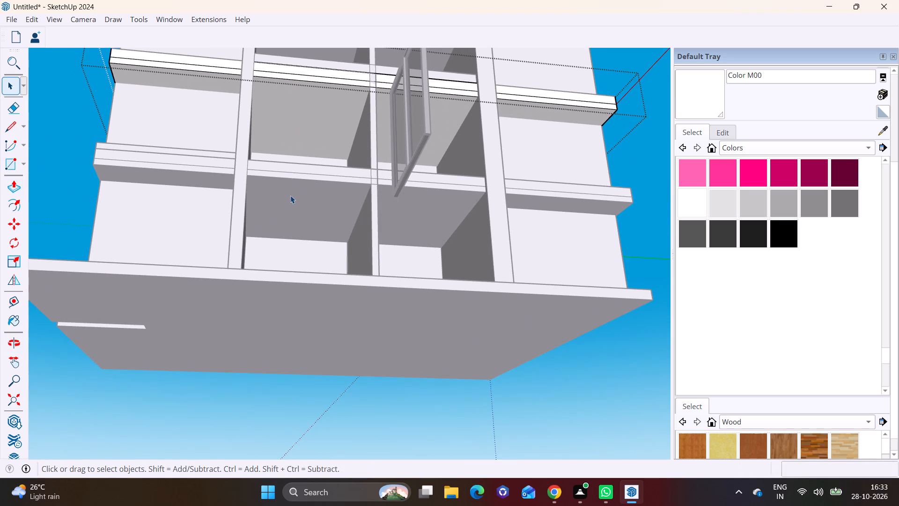
pyautogui.click(290, 195)
pyautogui.moveTo(298, 186); pyautogui.dragTo(208, 276, button='middle')
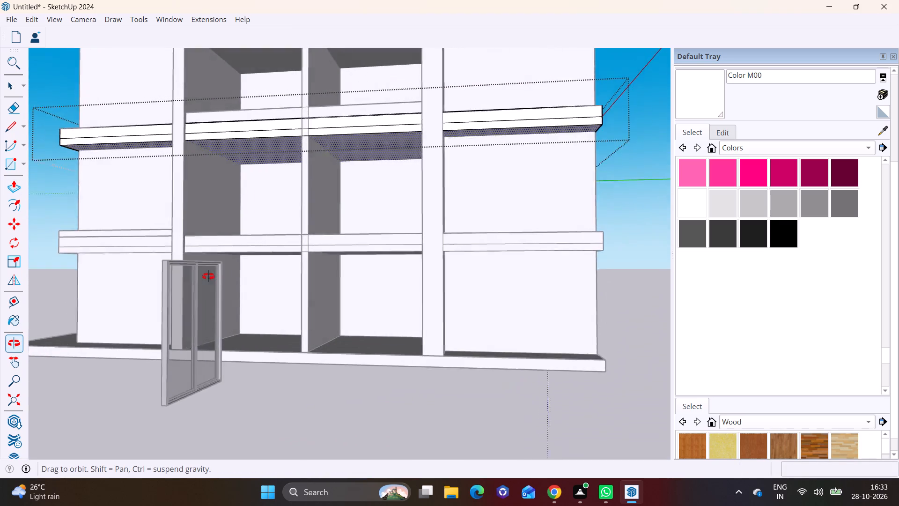
pyautogui.moveTo(208, 276); pyautogui.dragTo(251, 298, button='middle')
pyautogui.moveTo(316, 220); pyautogui.dragTo(315, 262, button='middle')
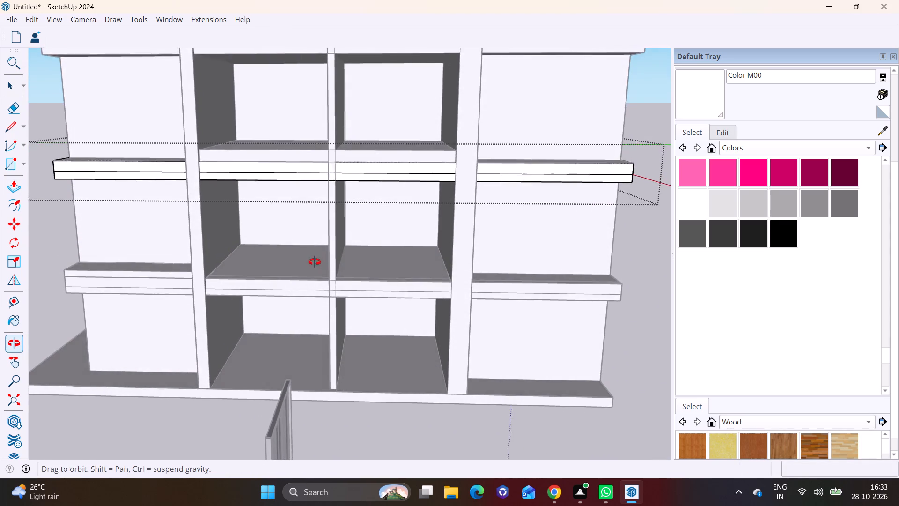
pyautogui.moveTo(315, 262); pyautogui.dragTo(315, 263, button='middle')
pyautogui.scroll(6, 351, 261)
pyautogui.moveTo(402, 222); pyautogui.dragTo(333, 141, button='middle')
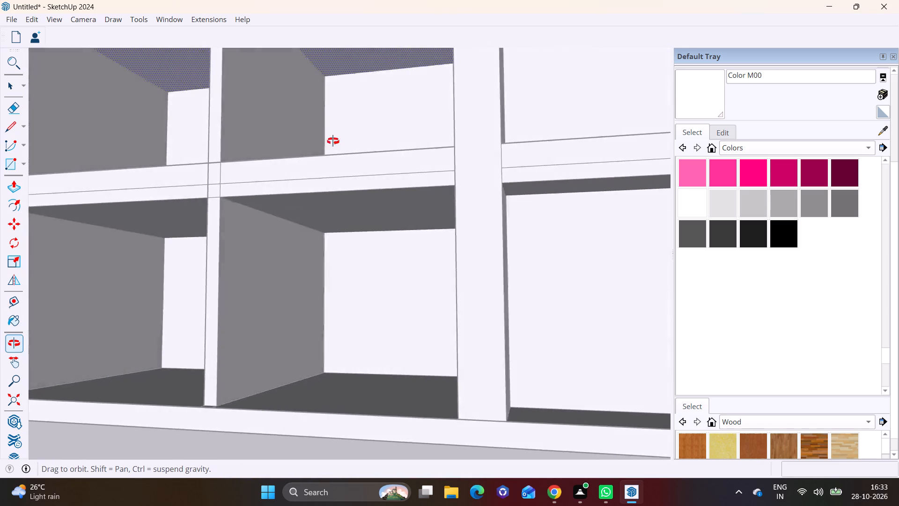
pyautogui.moveTo(333, 141); pyautogui.dragTo(422, 242, button='middle')
pyautogui.scroll(-5, 422, 242)
# Raise the narrow front edge strip of the first slab above the base across the two middle bays, repeating the last pull distance.
pyautogui.click(432, 266)
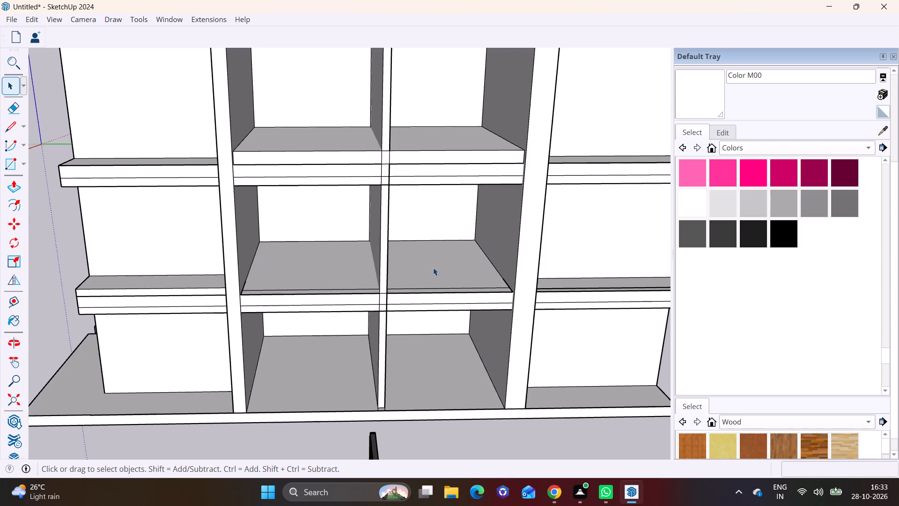
pyautogui.click(433, 268)
pyautogui.doubleClick(432, 274)
pyautogui.click(432, 274)
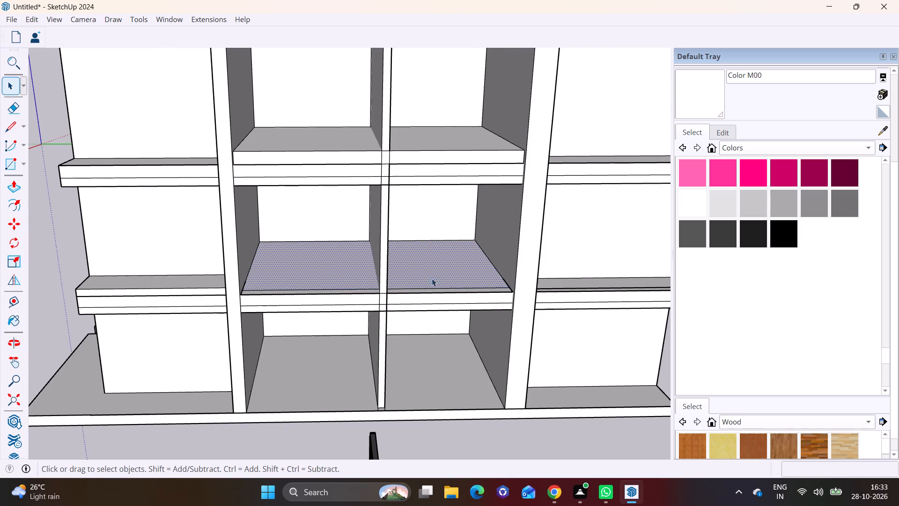
pyautogui.scroll(3, 431, 294)
pyautogui.moveTo(426, 293); pyautogui.dragTo(419, 351, button='middle')
pyautogui.click(396, 334)
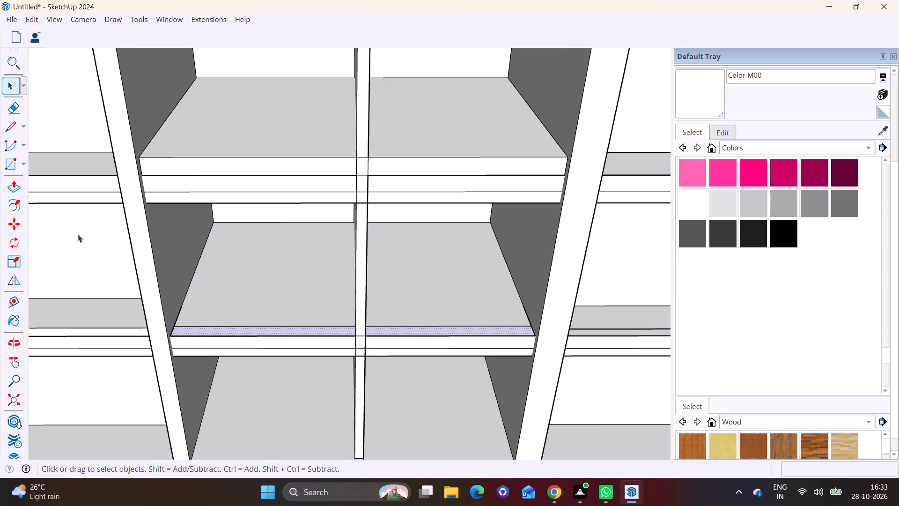
pyautogui.click(16, 183)
pyautogui.doubleClick(224, 327)
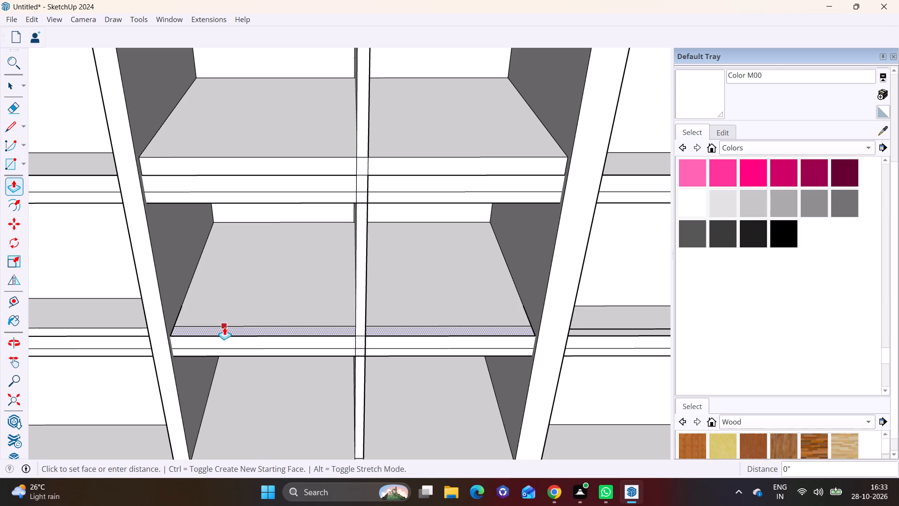
# Draw a line about 3/8" long where the first slab's strip edge meets the wide column in the adjacent side bay.
pyautogui.scroll(-2, 315, 321)
pyautogui.keyDown('ctrl'); pyautogui.moveTo(464, 324); pyautogui.dragTo(345, 291, button='middle'); pyautogui.keyUp('ctrl')
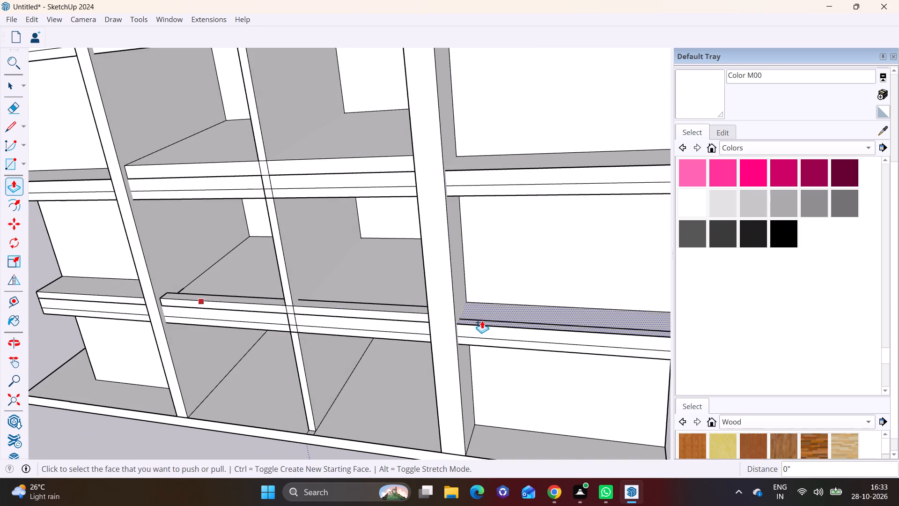
pyautogui.scroll(3, 490, 320)
pyautogui.moveTo(489, 320); pyautogui.dragTo(354, 269, button='middle')
pyautogui.moveTo(395, 293); pyautogui.dragTo(484, 340, button='middle')
pyautogui.scroll(2, 494, 341)
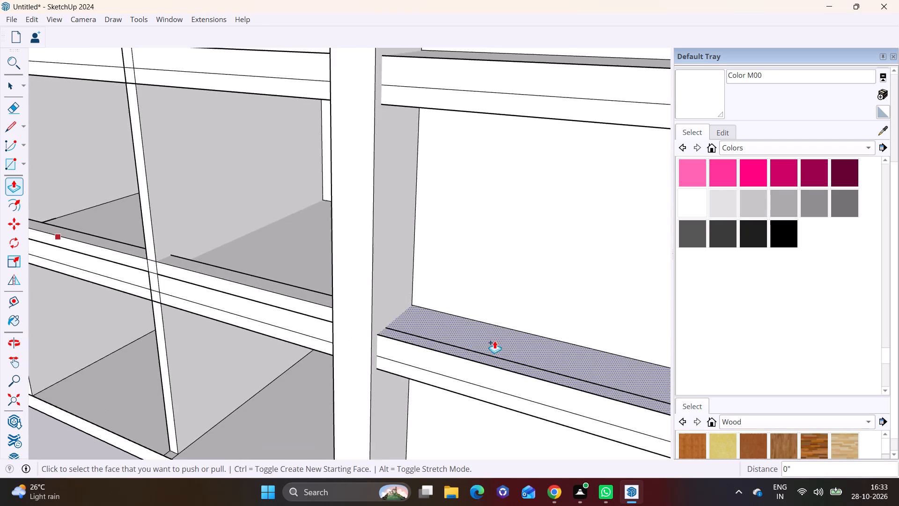
pyautogui.scroll(1, 494, 341)
pyautogui.keyDown('shift'); pyautogui.moveTo(494, 341); pyautogui.dragTo(316, 184, button='middle'); pyautogui.keyUp('shift')
pyautogui.scroll(3, 305, 187)
pyautogui.moveTo(270, 156); pyautogui.dragTo(395, 232, button='middle')
pyautogui.scroll(8, 363, 277)
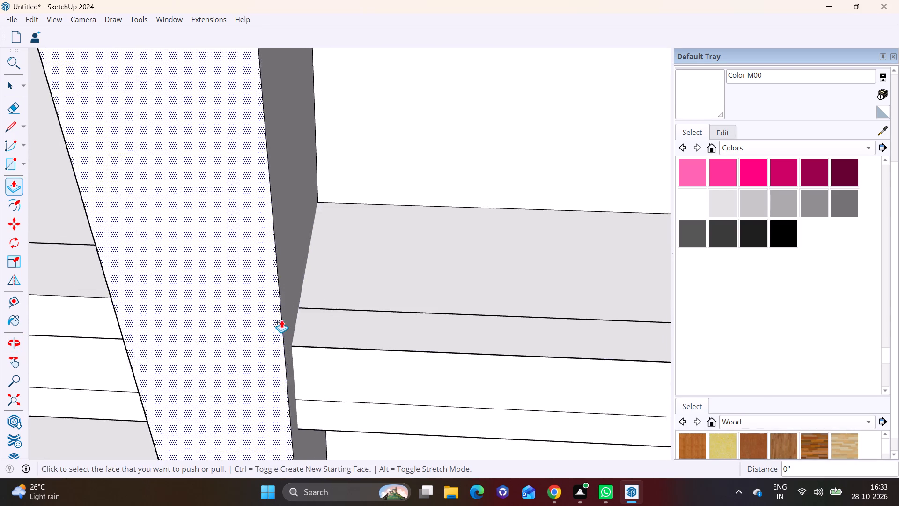
pyautogui.scroll(9, 281, 320)
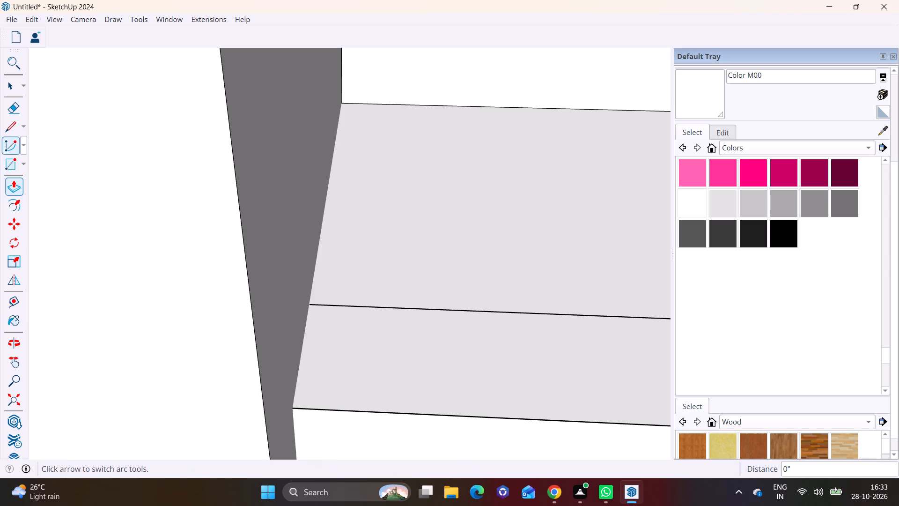
pyautogui.click(10, 131)
pyautogui.scroll(6, 328, 310)
pyautogui.click(298, 300)
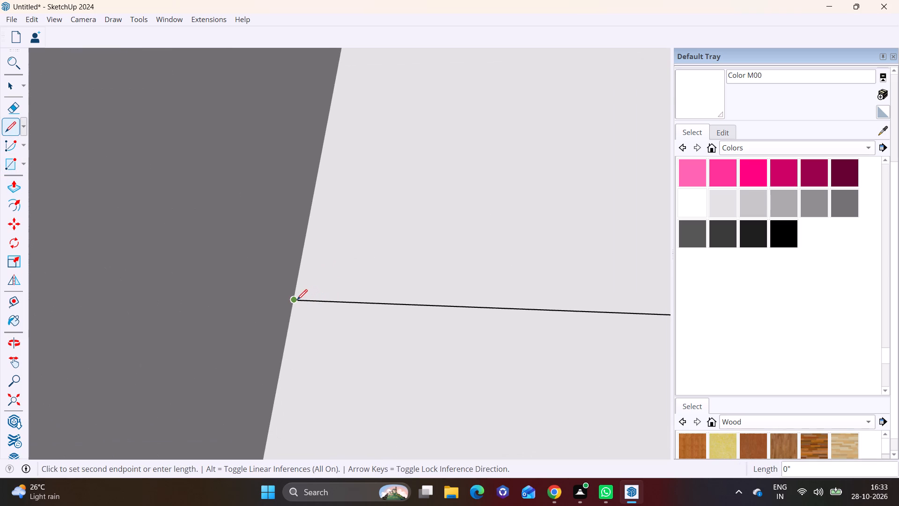
pyautogui.click(291, 299)
pyautogui.click(290, 299)
pyautogui.click(305, 299)
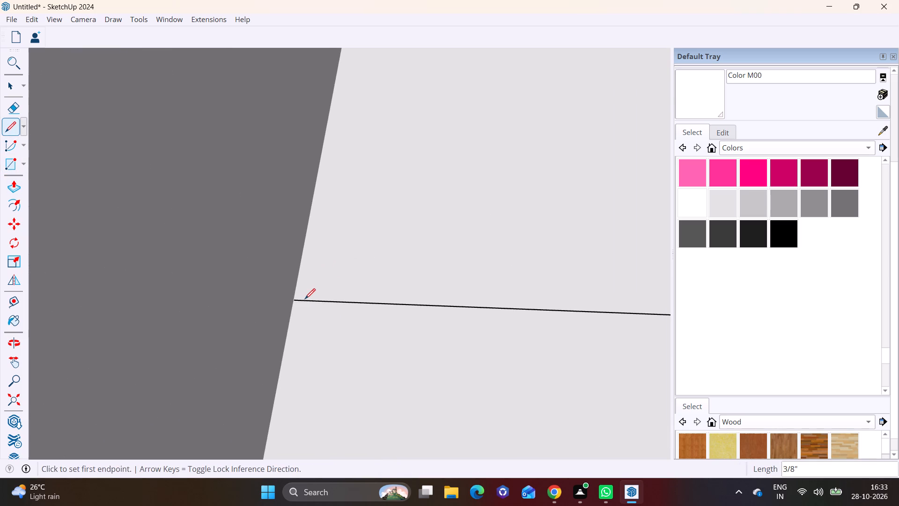
pyautogui.press('space')
# Draw a rectangle about 13' 8 11/16" by 8 7/16" along the first slab's front edge in the facade's right-hand bay, from column to outer end.
pyautogui.scroll(-7, 314, 303)
pyautogui.keyDown('shift'); pyautogui.moveTo(500, 325); pyautogui.dragTo(280, 280, button='middle'); pyautogui.keyUp('shift')
pyautogui.click(24, 165)
pyautogui.click(29, 179)
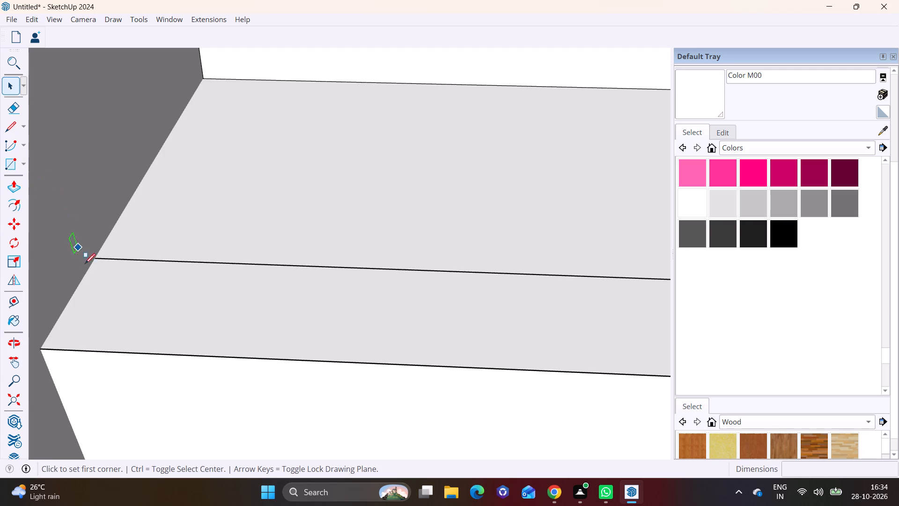
pyautogui.click(43, 347)
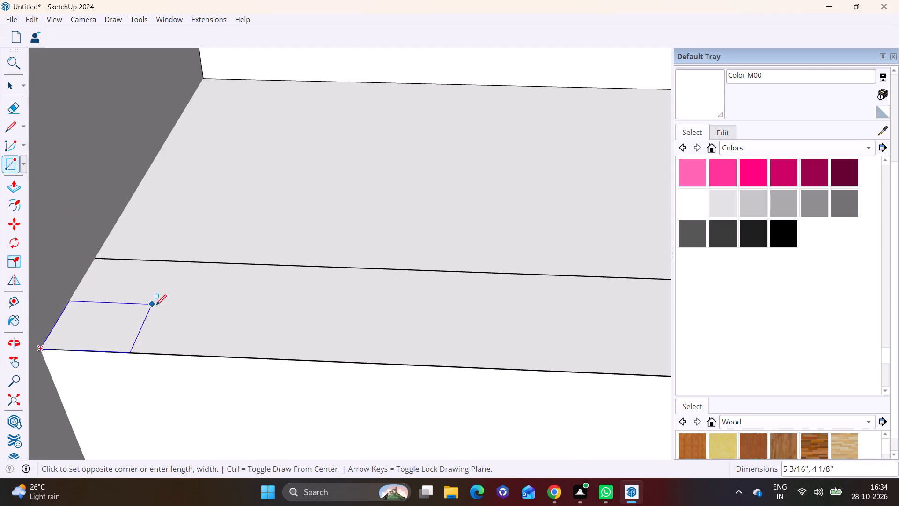
pyautogui.scroll(-6, 158, 305)
pyautogui.keyDown('shift'); pyautogui.moveTo(521, 302); pyautogui.dragTo(108, 246, button='middle'); pyautogui.keyUp('shift')
pyautogui.scroll(-10, 384, 246)
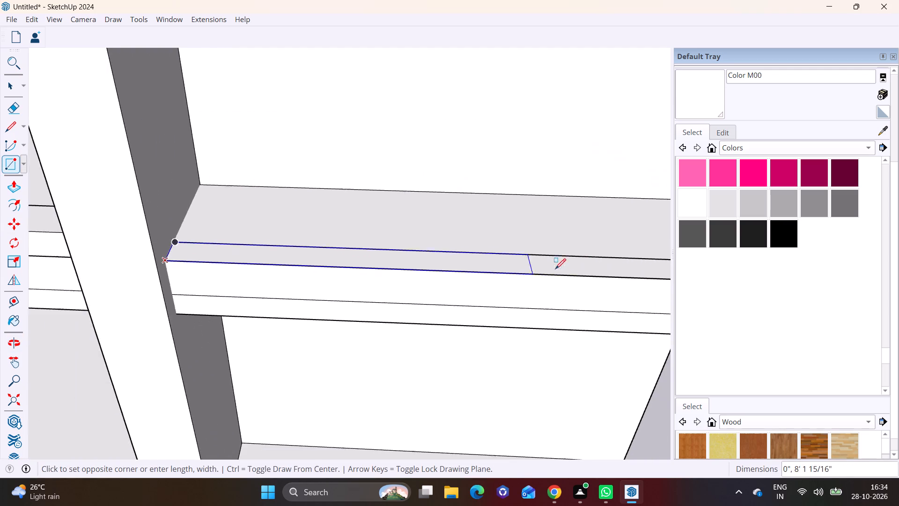
pyautogui.keyDown('shift'); pyautogui.moveTo(589, 273); pyautogui.dragTo(295, 268, button='middle'); pyautogui.keyUp('shift')
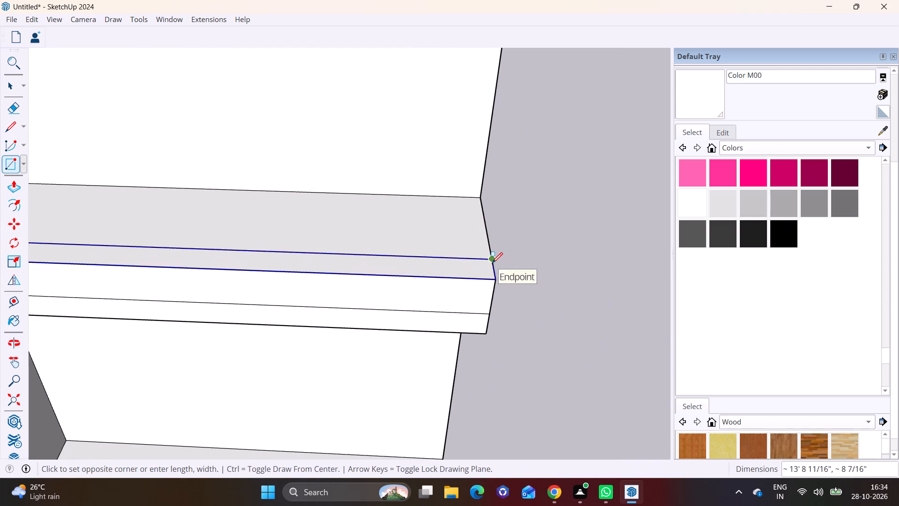
pyautogui.click(492, 263)
# Raise the first slab's front strip in the right-hand bay by repeating the last pull distance.
pyautogui.press('space')
pyautogui.click(415, 266)
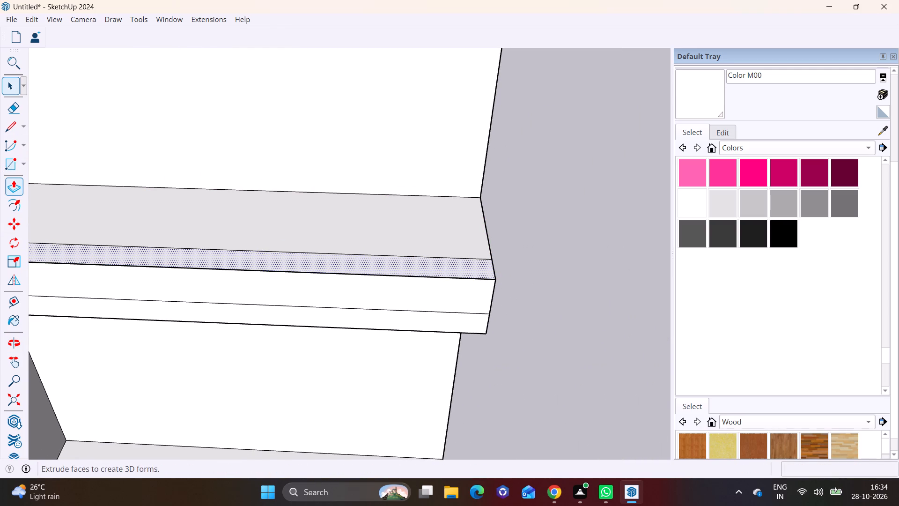
pyautogui.click(17, 179)
pyautogui.doubleClick(144, 252)
pyautogui.press('space')
pyautogui.click(538, 275)
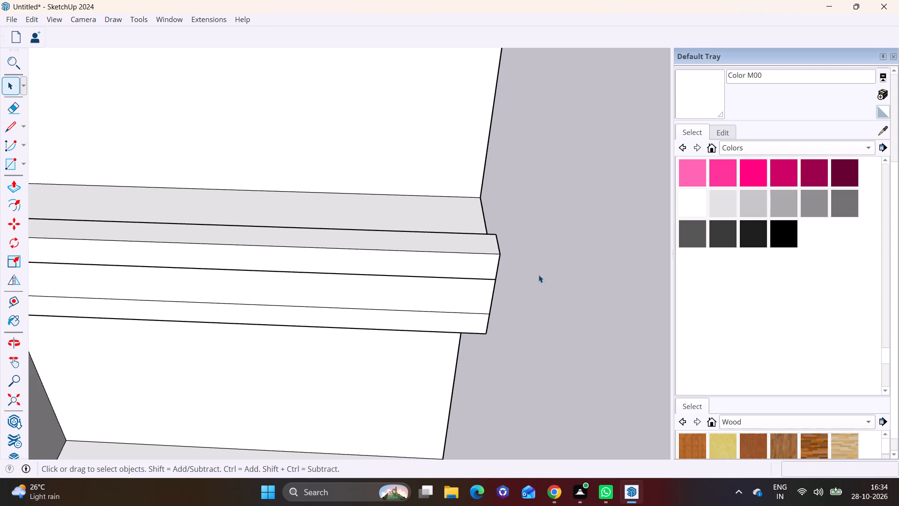
# Draw a narrow rectangle along the second slab's front edge in the facade's right-hand bay, from the outer corner to the wide column.
pyautogui.scroll(-7, 468, 342)
pyautogui.moveTo(435, 338); pyautogui.dragTo(449, 212, button='middle')
pyautogui.keyDown('shift'); pyautogui.moveTo(362, 253); pyautogui.dragTo(523, 274, button='middle'); pyautogui.keyUp('shift')
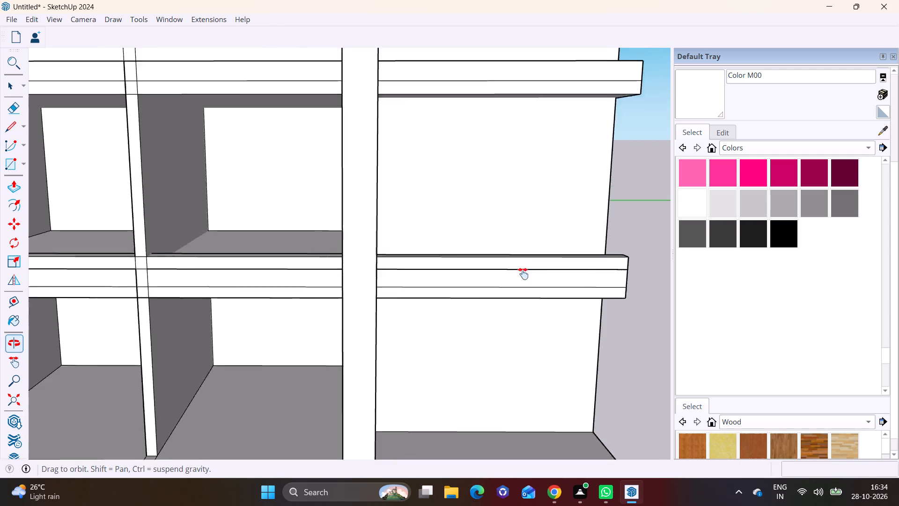
pyautogui.keyDown('shift'); pyautogui.moveTo(523, 274); pyautogui.dragTo(550, 274, button='middle'); pyautogui.keyUp('shift')
pyautogui.scroll(-6, 458, 272)
pyautogui.moveTo(377, 259); pyautogui.dragTo(435, 227, button='middle')
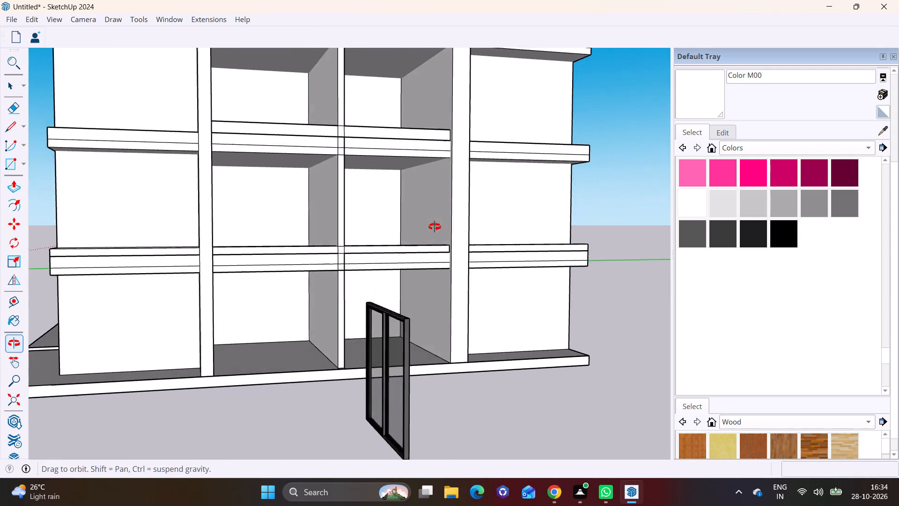
pyautogui.moveTo(435, 227); pyautogui.dragTo(419, 232, button='middle')
pyautogui.moveTo(498, 152); pyautogui.dragTo(418, 292, button='middle')
pyautogui.scroll(6, 468, 251)
pyautogui.moveTo(457, 233); pyautogui.dragTo(453, 237, button='middle')
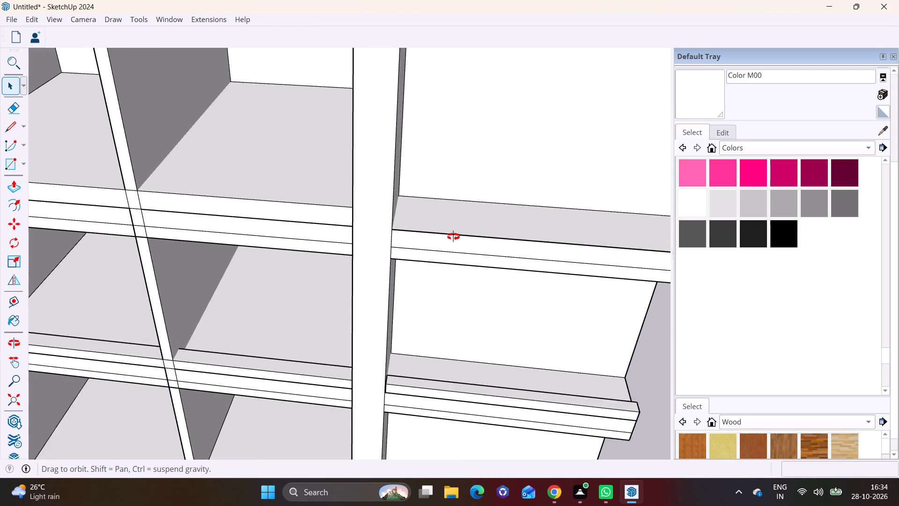
pyautogui.moveTo(453, 237); pyautogui.dragTo(368, 296, button='middle')
pyautogui.scroll(3, 367, 294)
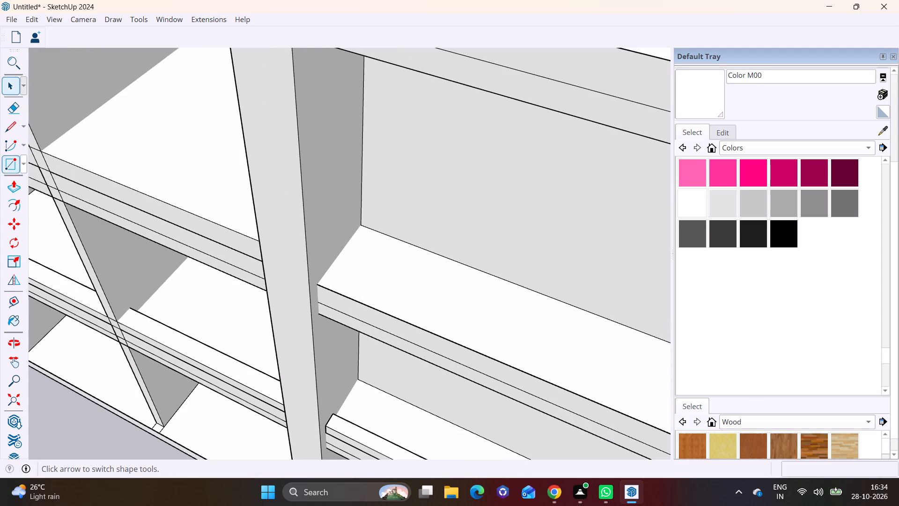
pyautogui.click(21, 167)
pyautogui.click(33, 174)
pyautogui.scroll(-6, 332, 268)
pyautogui.keyDown('shift'); pyautogui.moveTo(455, 290); pyautogui.dragTo(376, 284, button='middle'); pyautogui.keyUp('shift')
pyautogui.scroll(6, 428, 336)
pyautogui.click(474, 376)
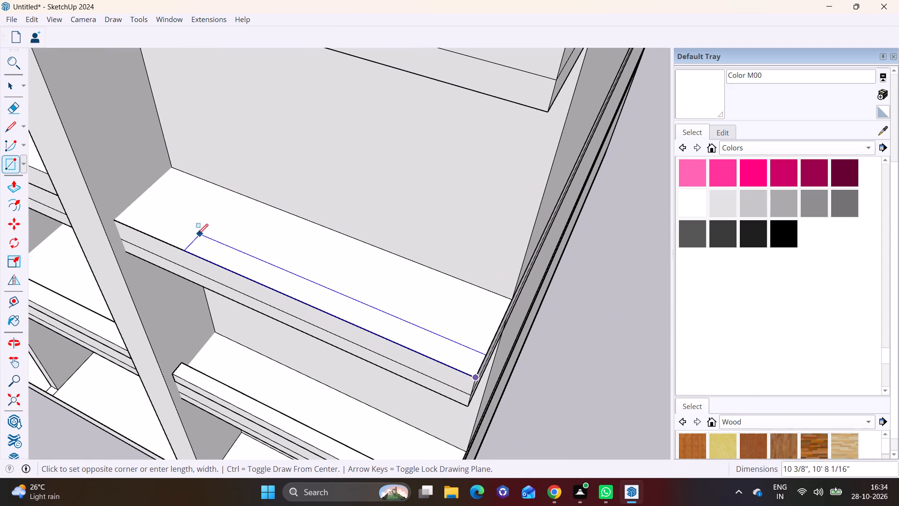
pyautogui.click(129, 207)
# Raise the second slab's new front strip in the right-hand bay by repeating the last pull distance.
pyautogui.press('space')
pyautogui.click(171, 238)
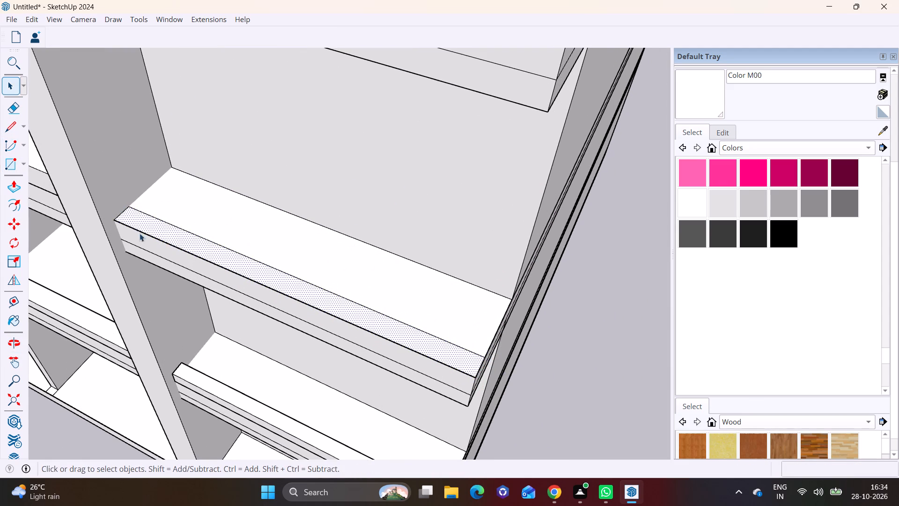
pyautogui.click(17, 192)
pyautogui.doubleClick(192, 243)
# Pull the top of the second slab's right-hand strip about 4 3/8" to match the height of the middle bays' strip.
pyautogui.scroll(-2, 206, 263)
pyautogui.moveTo(218, 274); pyautogui.dragTo(296, 264, button='middle')
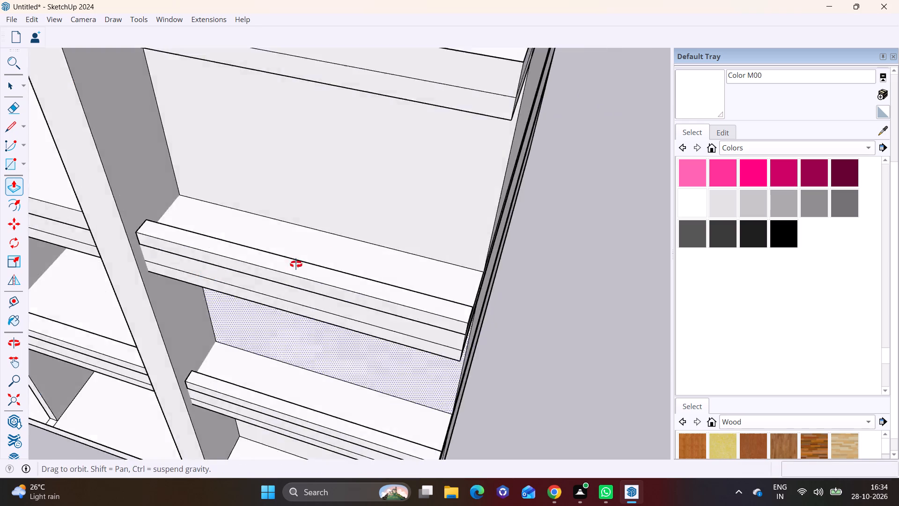
pyautogui.moveTo(296, 264); pyautogui.dragTo(414, 149, button='middle')
pyautogui.keyDown('shift'); pyautogui.moveTo(255, 164); pyautogui.dragTo(611, 147, button='middle'); pyautogui.keyUp('shift')
pyautogui.moveTo(550, 151); pyautogui.dragTo(486, 67, button='middle')
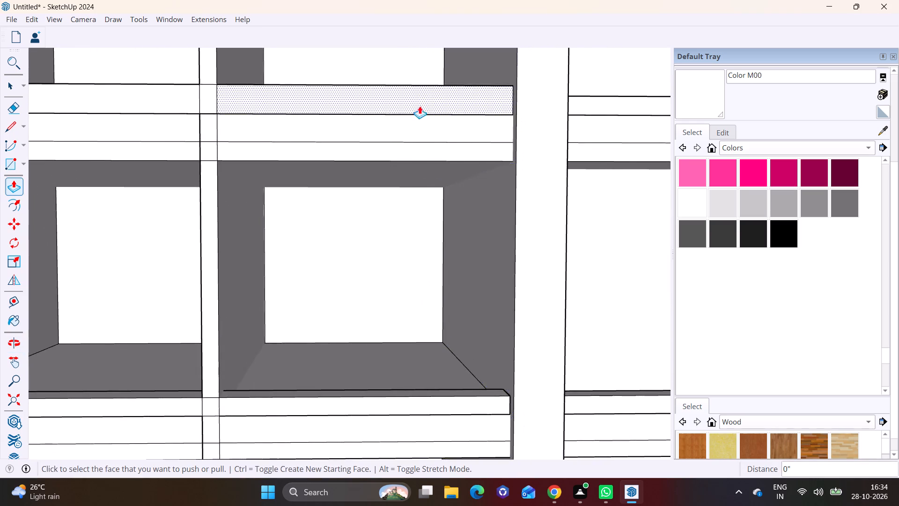
pyautogui.scroll(-3, 420, 126)
pyautogui.moveTo(567, 109); pyautogui.dragTo(550, 213, button='middle')
pyautogui.click(540, 216)
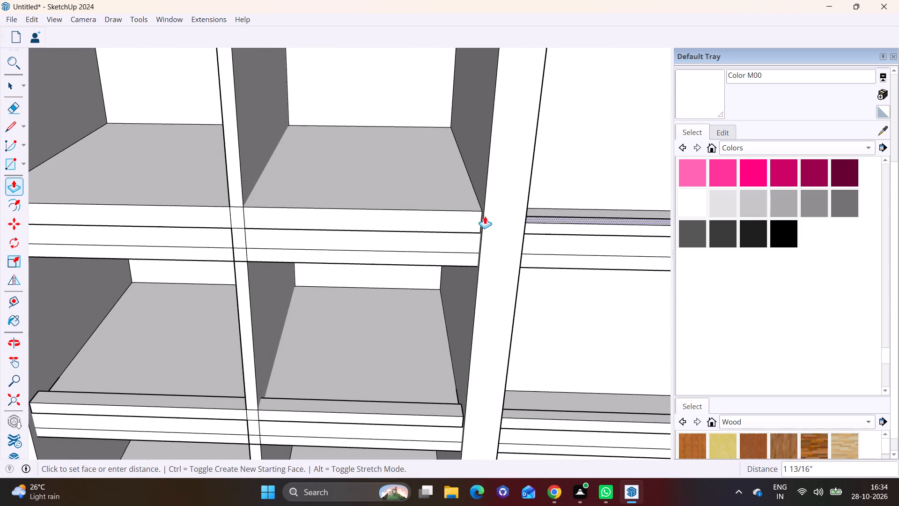
pyautogui.click(474, 212)
# Draw a rectangle about 10 7/8" by 12' 6 1/8" along the second slab's front edge in the facade's left-hand bay.
pyautogui.scroll(-5, 421, 243)
pyautogui.keyDown('shift'); pyautogui.moveTo(386, 246); pyautogui.dragTo(571, 233, button='middle'); pyautogui.keyUp('shift')
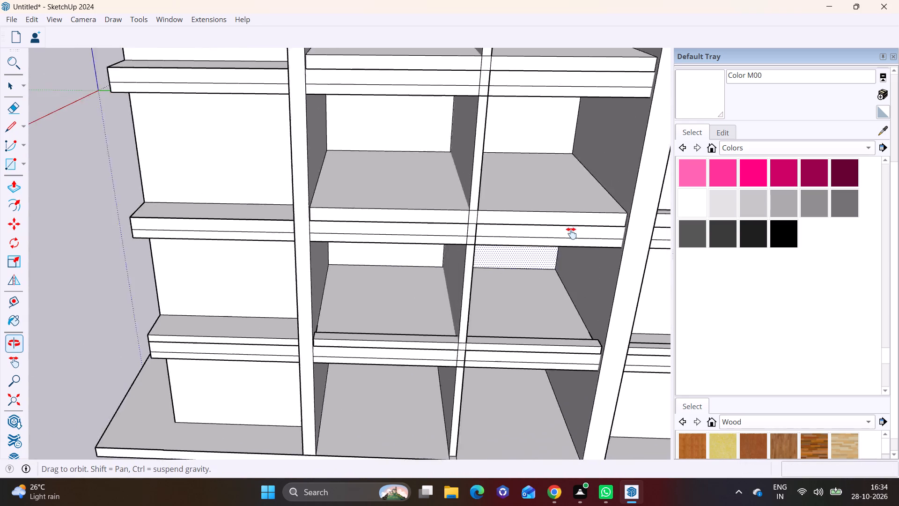
pyautogui.keyDown('shift'); pyautogui.moveTo(571, 233); pyautogui.dragTo(682, 231, button='middle'); pyautogui.keyUp('shift')
pyautogui.moveTo(460, 241); pyautogui.dragTo(517, 239, button='middle')
pyautogui.scroll(5, 480, 238)
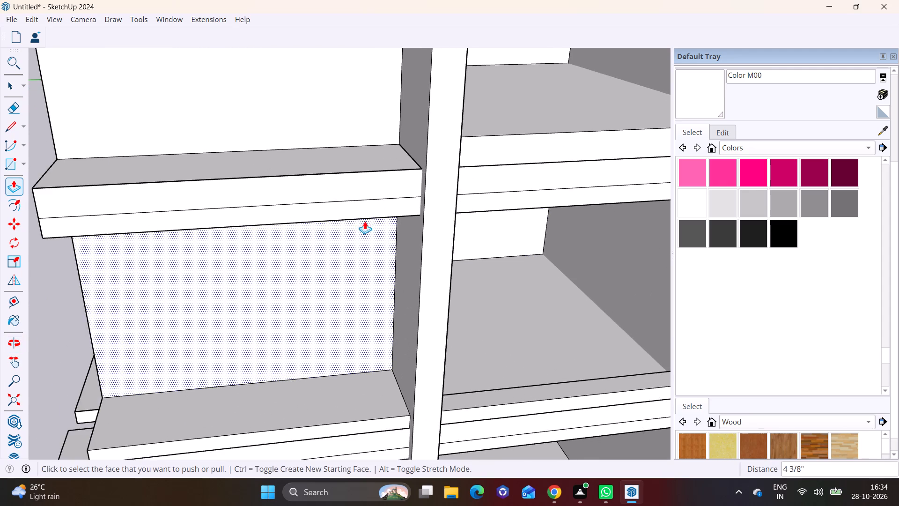
pyautogui.keyDown('shift'); pyautogui.moveTo(365, 220); pyautogui.dragTo(443, 223, button='middle'); pyautogui.keyUp('shift')
pyautogui.moveTo(446, 225); pyautogui.dragTo(446, 262, button='middle')
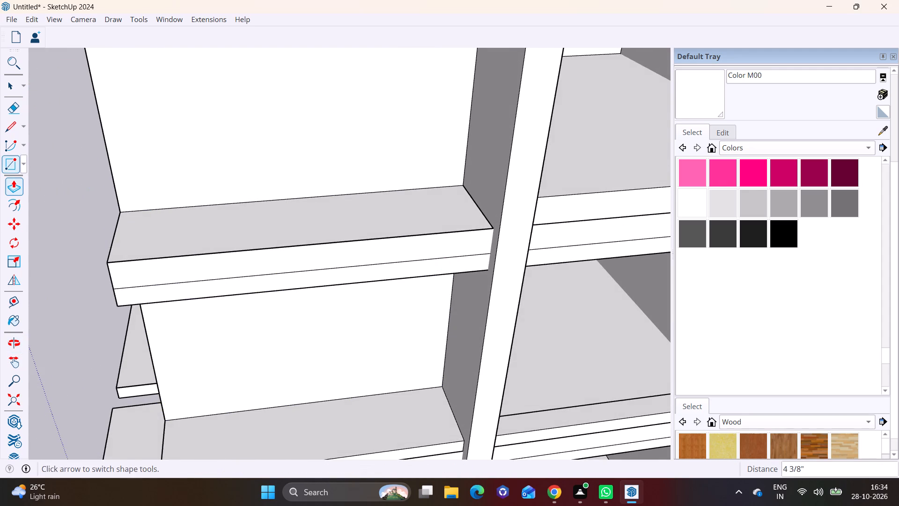
pyautogui.click(23, 166)
pyautogui.click(38, 177)
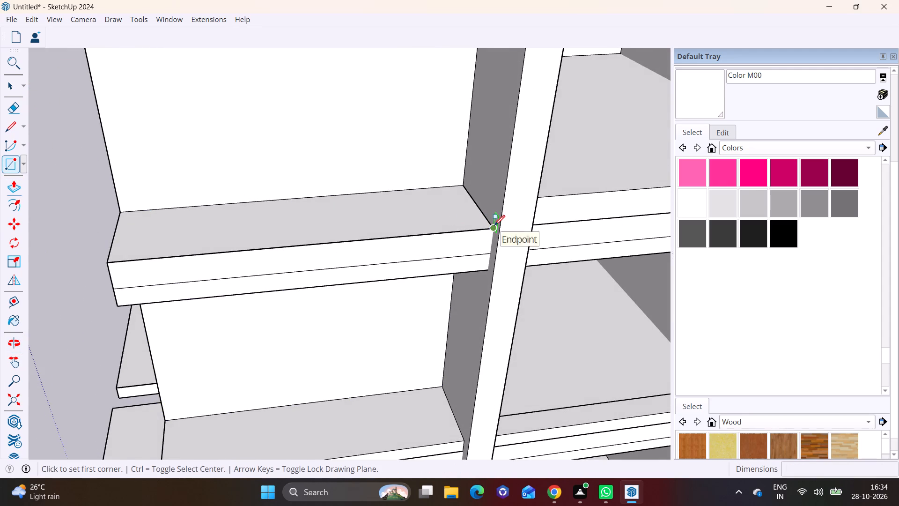
pyautogui.click(494, 225)
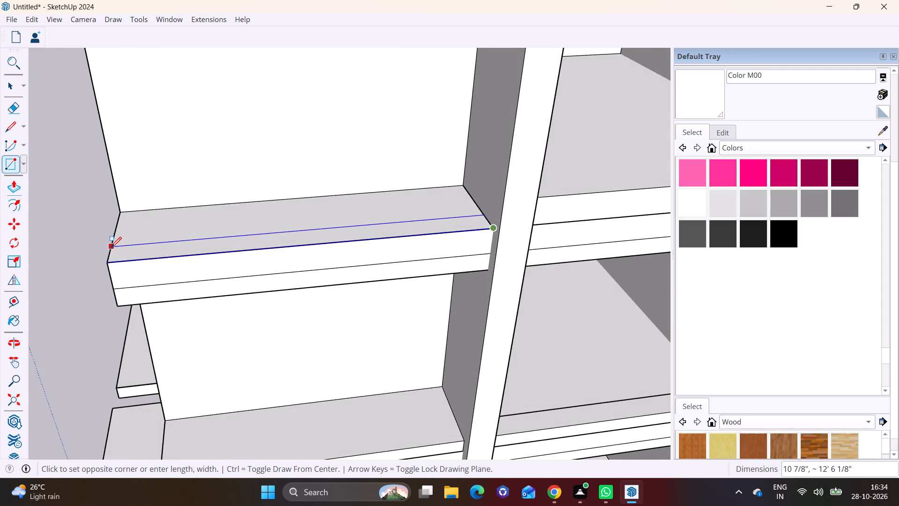
pyautogui.click(111, 247)
# Raise the second slab's front strip in the left-hand bay by repeating the last pull distance.
pyautogui.press('space')
pyautogui.click(169, 247)
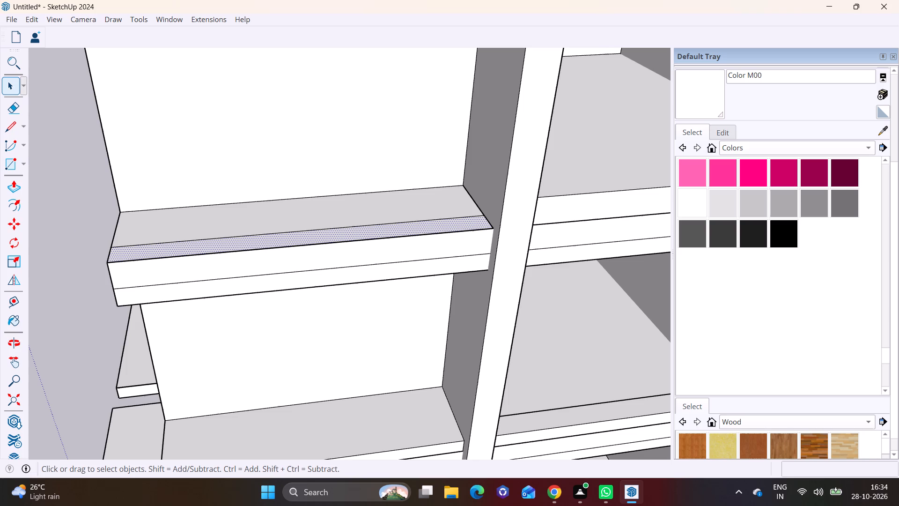
pyautogui.click(18, 193)
pyautogui.doubleClick(137, 253)
# Pull the top of the second slab's left-hand strip about 8 3/16" to match the height of the middle bays' strip.
pyautogui.scroll(-5, 192, 240)
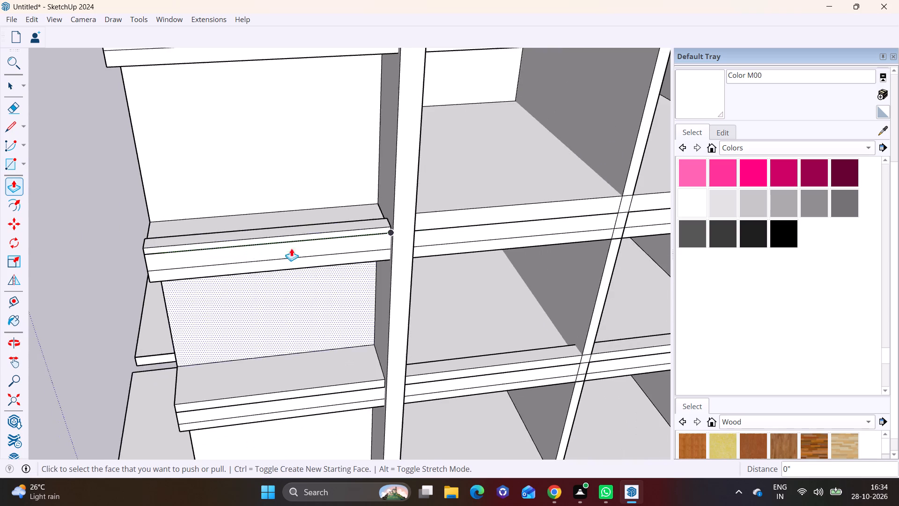
pyautogui.moveTo(319, 238); pyautogui.dragTo(276, 179, button='middle')
pyautogui.scroll(3, 362, 158)
pyautogui.click(340, 171)
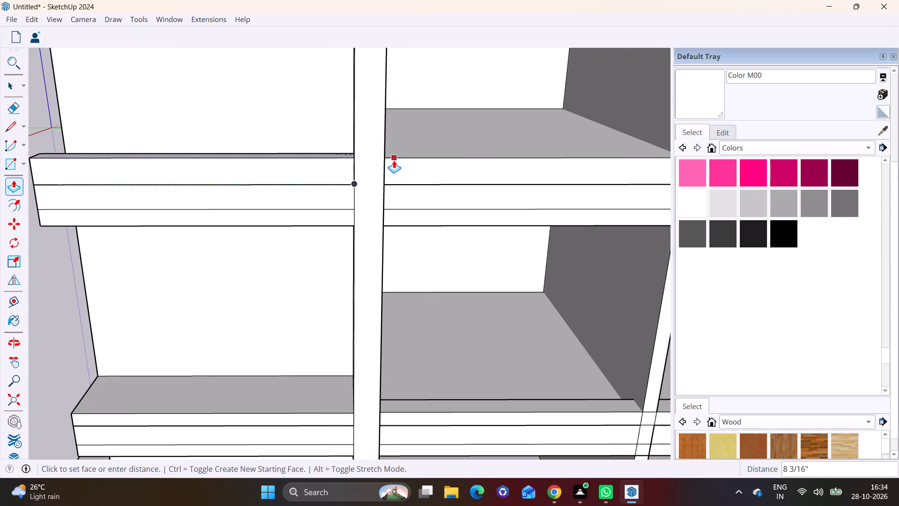
pyautogui.click(394, 160)
# Draw a narrow rectangle along the front edge of the third slab above the base in the right-hand bay, from outer corner to column.
pyautogui.scroll(-5, 340, 173)
pyautogui.moveTo(368, 191); pyautogui.dragTo(378, 119, button='middle')
pyautogui.scroll(-2, 390, 120)
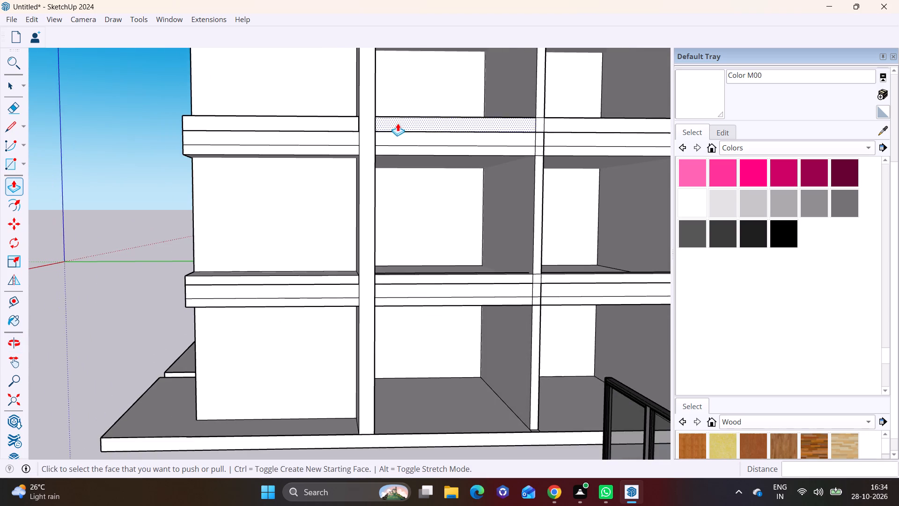
pyautogui.scroll(-2, 398, 123)
pyautogui.keyDown('shift'); pyautogui.moveTo(400, 116); pyautogui.dragTo(375, 274, button='middle'); pyautogui.keyUp('shift')
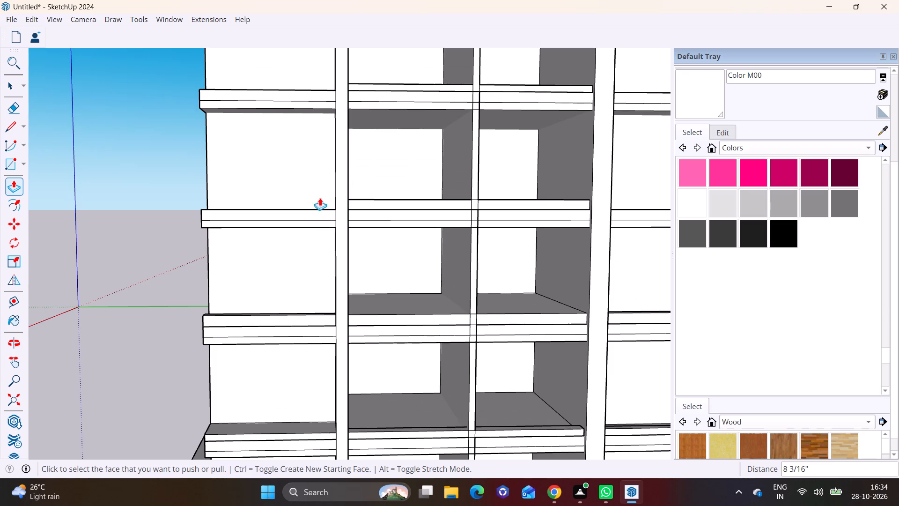
pyautogui.keyDown('shift'); pyautogui.moveTo(338, 186); pyautogui.dragTo(167, 209, button='middle'); pyautogui.keyUp('shift')
pyautogui.keyDown('shift'); pyautogui.moveTo(555, 209); pyautogui.dragTo(476, 334, button='middle'); pyautogui.keyUp('shift')
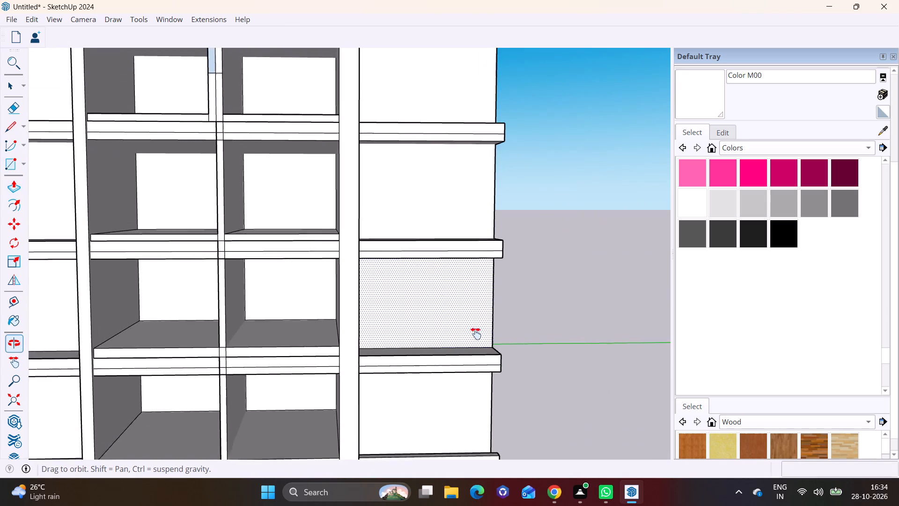
pyautogui.keyDown('shift'); pyautogui.moveTo(476, 334); pyautogui.dragTo(476, 342, button='middle'); pyautogui.keyUp('shift')
pyautogui.scroll(-5, 447, 319)
pyautogui.moveTo(443, 348); pyautogui.dragTo(448, 404, button='middle')
pyautogui.moveTo(431, 279); pyautogui.dragTo(429, 262, button='middle')
pyautogui.scroll(1, 449, 300)
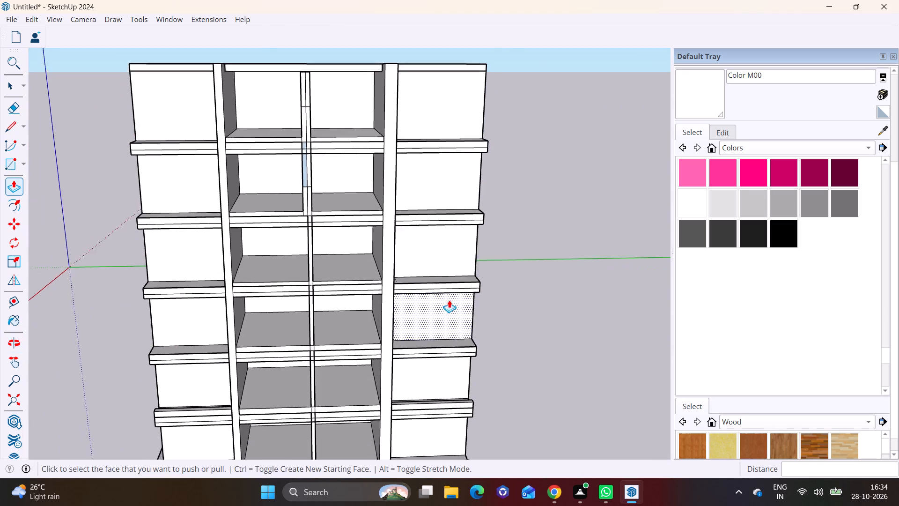
pyautogui.scroll(5, 449, 300)
pyautogui.click(24, 167)
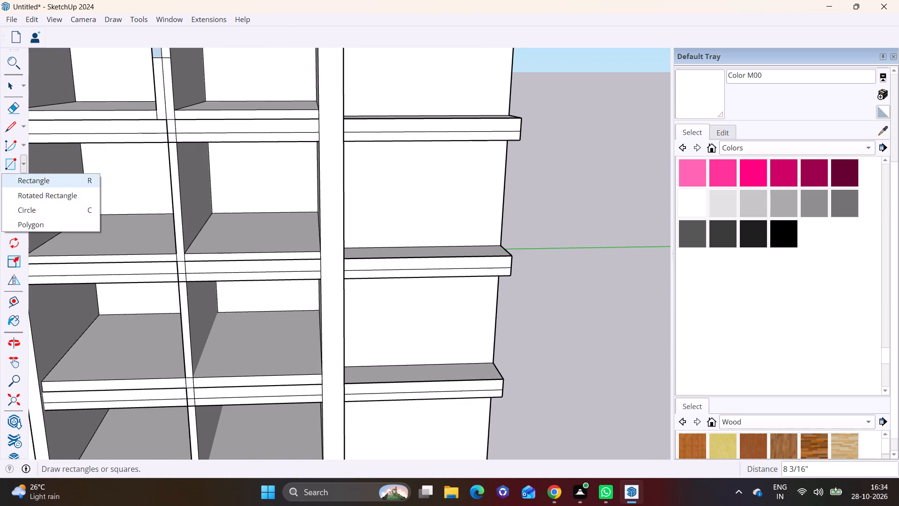
pyautogui.click(34, 179)
pyautogui.keyDown('shift'); pyautogui.moveTo(365, 289); pyautogui.dragTo(339, 239, button='middle'); pyautogui.keyUp('shift')
pyautogui.scroll(1, 487, 315)
pyautogui.moveTo(480, 324); pyautogui.dragTo(449, 364, button='middle')
pyautogui.scroll(6, 376, 374)
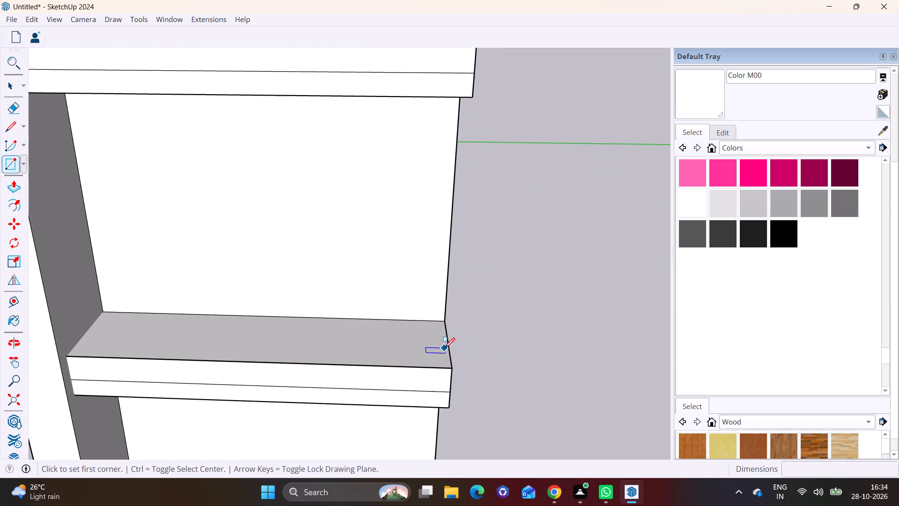
pyautogui.click(452, 363)
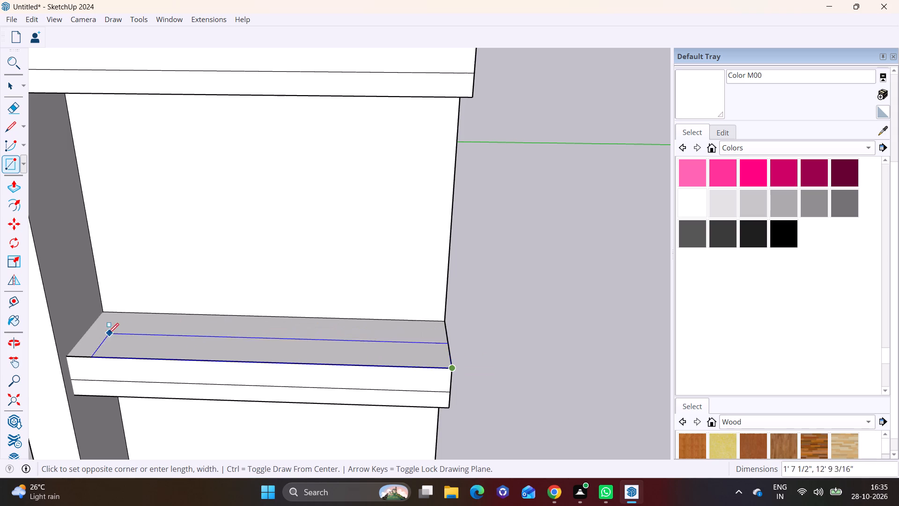
pyautogui.click(80, 342)
# Draw a narrow rectangle along the front edge of the fourth slab above the base in the right-hand bay, from outer corner to column.
pyautogui.keyDown('shift'); pyautogui.moveTo(199, 272); pyautogui.dragTo(249, 441, button='middle'); pyautogui.keyUp('shift')
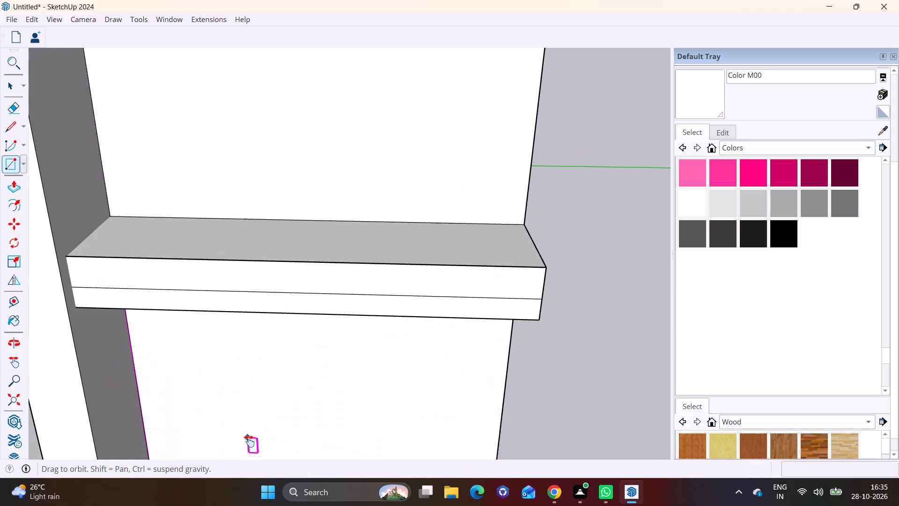
pyautogui.keyDown('shift'); pyautogui.moveTo(249, 441); pyautogui.dragTo(258, 442, button='middle'); pyautogui.keyUp('shift')
pyautogui.click(549, 273)
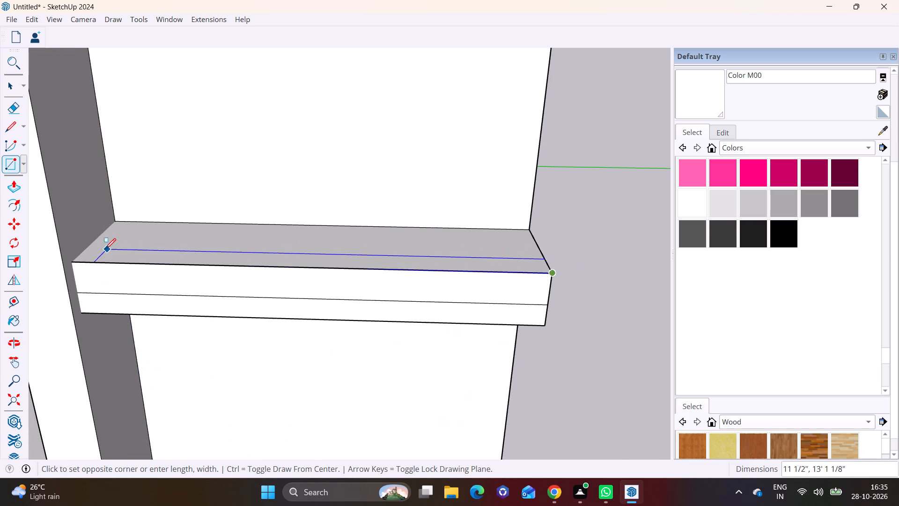
pyautogui.click(86, 250)
# Draw a narrow rectangle along the front edge of the fifth slab above the base in the right-hand bay, from outer corner to column.
pyautogui.scroll(-3, 371, 214)
pyautogui.keyDown('shift'); pyautogui.moveTo(396, 173); pyautogui.dragTo(365, 387, button='middle'); pyautogui.keyUp('shift')
pyautogui.click(491, 221)
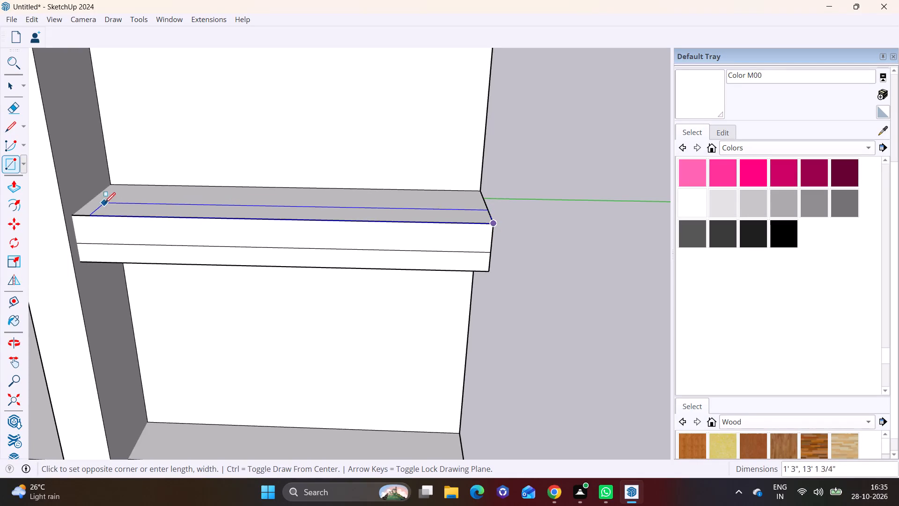
pyautogui.click(91, 203)
# Draw a rectangle about 13' 9" by 1' 2" along the sixth slab's front edge in the right-hand bay, from outer corner to column.
pyautogui.scroll(-8, 271, 219)
pyautogui.keyDown('shift'); pyautogui.moveTo(314, 194); pyautogui.dragTo(337, 366, button='middle'); pyautogui.keyUp('shift')
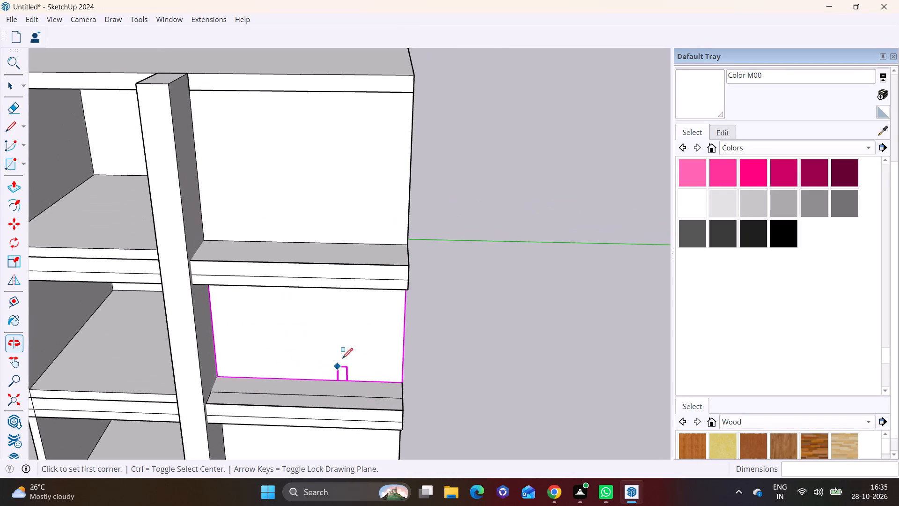
pyautogui.click(407, 264)
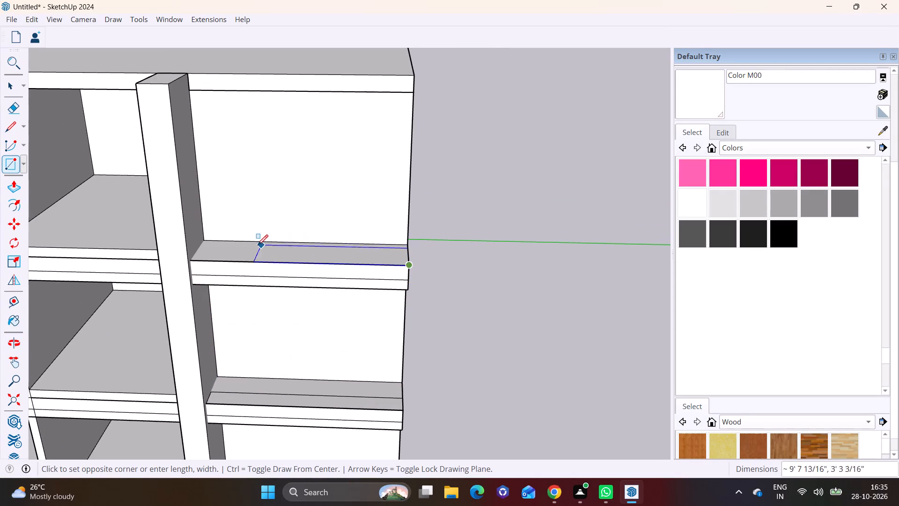
pyautogui.scroll(7, 193, 252)
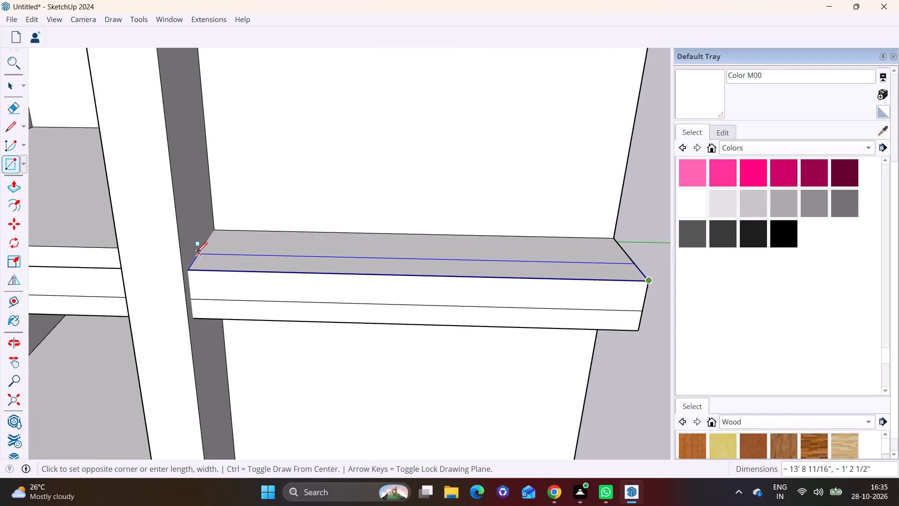
pyautogui.click(197, 253)
# Draw a narrow rectangle about 12' 6" long along the front edge of the sixth slab above the base in the left-hand bay.
pyautogui.scroll(-11, 378, 293)
pyautogui.keyDown('shift'); pyautogui.moveTo(386, 314); pyautogui.dragTo(863, 254, button='middle'); pyautogui.keyUp('shift')
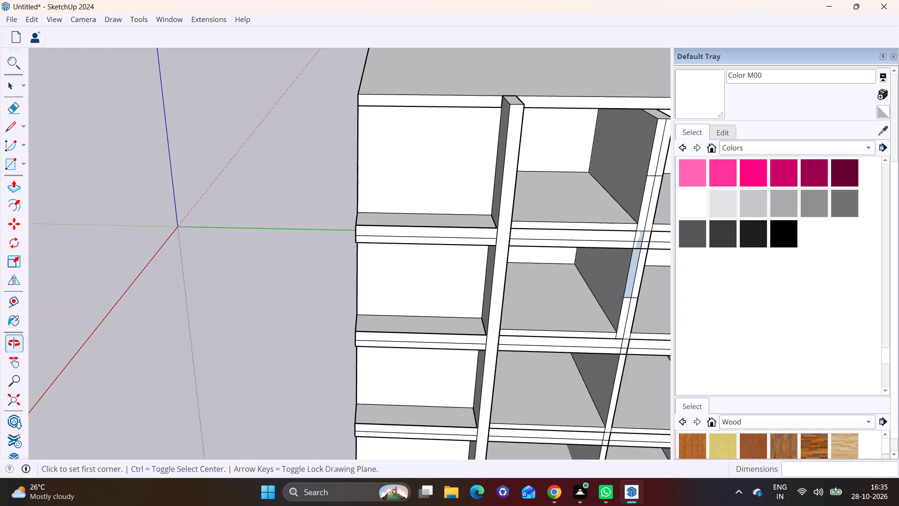
pyautogui.scroll(7, 563, 220)
pyautogui.moveTo(474, 225); pyautogui.dragTo(474, 271, button='middle')
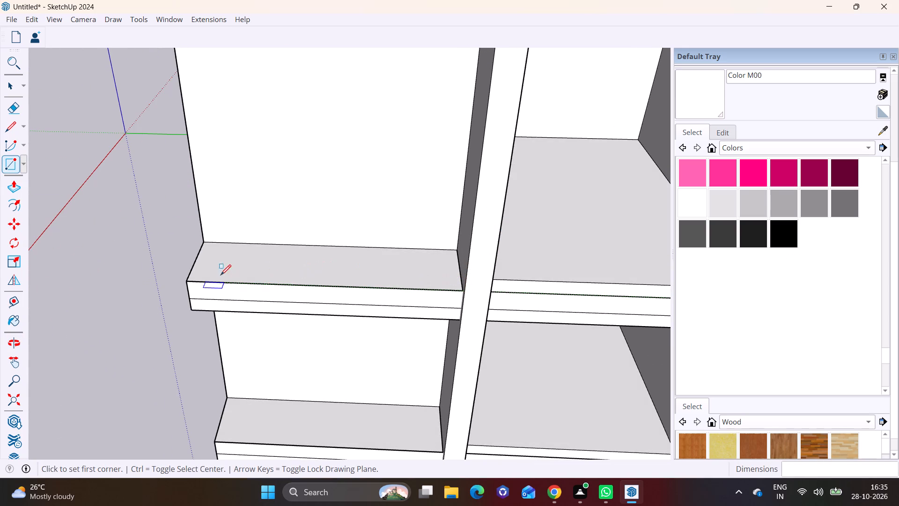
pyautogui.click(187, 277)
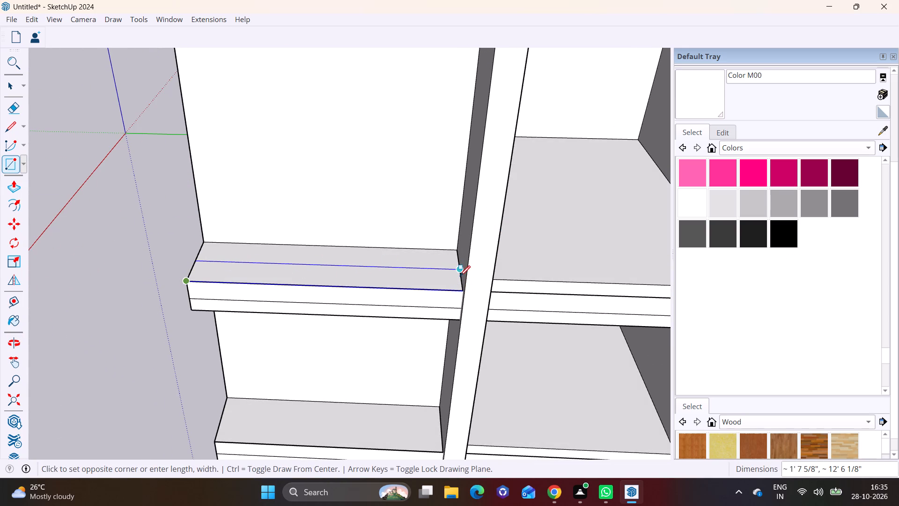
pyautogui.click(460, 276)
# Draw a narrow rectangle about 12' 6" long along the front edge of the fifth slab above the base in the left-hand bay.
pyautogui.scroll(-3, 457, 280)
pyautogui.moveTo(472, 318); pyautogui.dragTo(485, 144, button='middle')
pyautogui.scroll(7, 392, 184)
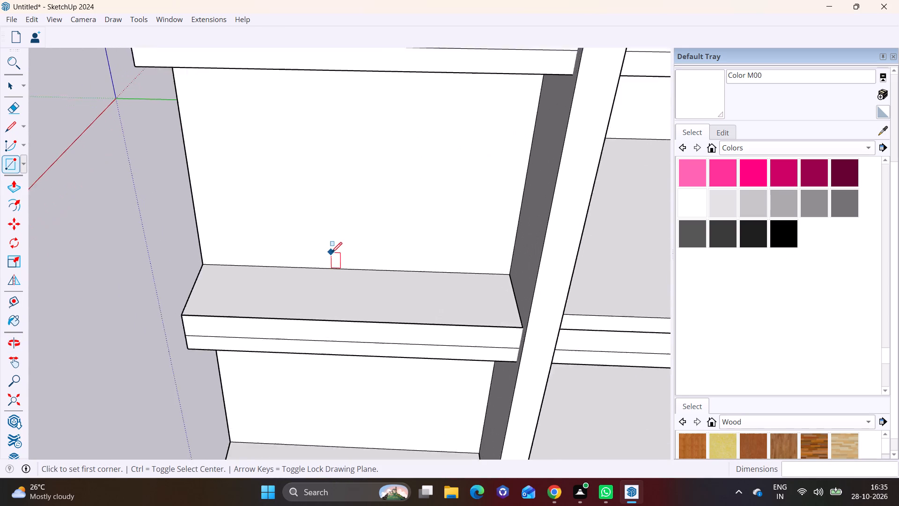
pyautogui.click(169, 320)
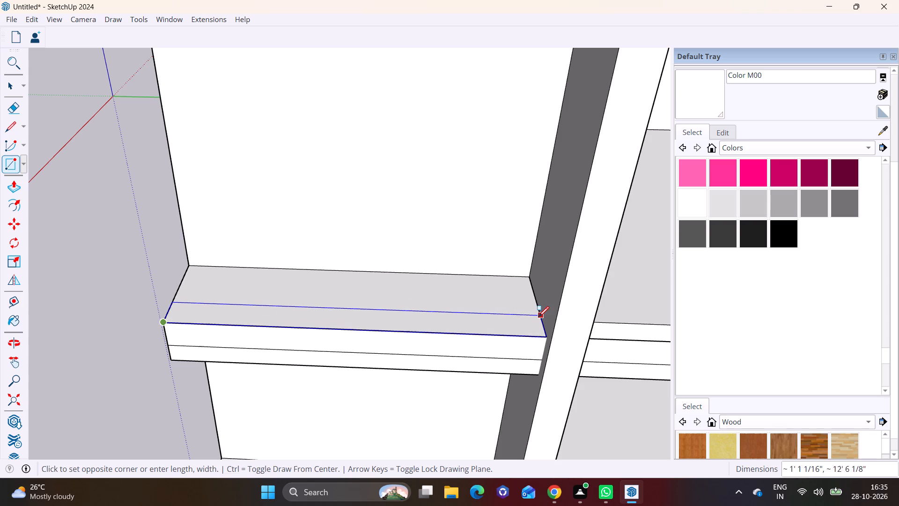
pyautogui.click(540, 317)
# Draw a narrow rectangle along the front edge of the fourth slab above the base in the left-hand bay, from outer corner to column.
pyautogui.scroll(-7, 536, 334)
pyautogui.keyDown('shift'); pyautogui.moveTo(522, 343); pyautogui.dragTo(517, 161, button='middle'); pyautogui.keyUp('shift')
pyautogui.scroll(4, 437, 239)
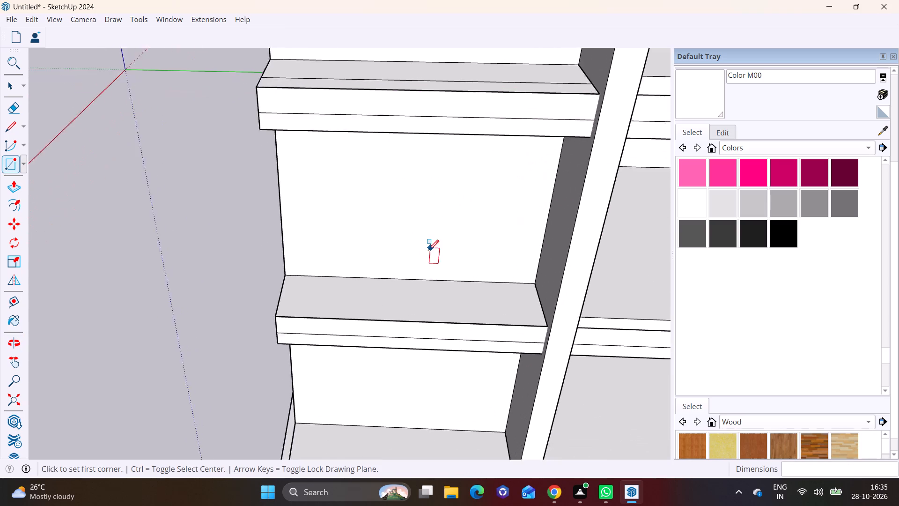
pyautogui.scroll(3, 428, 250)
pyautogui.click(218, 341)
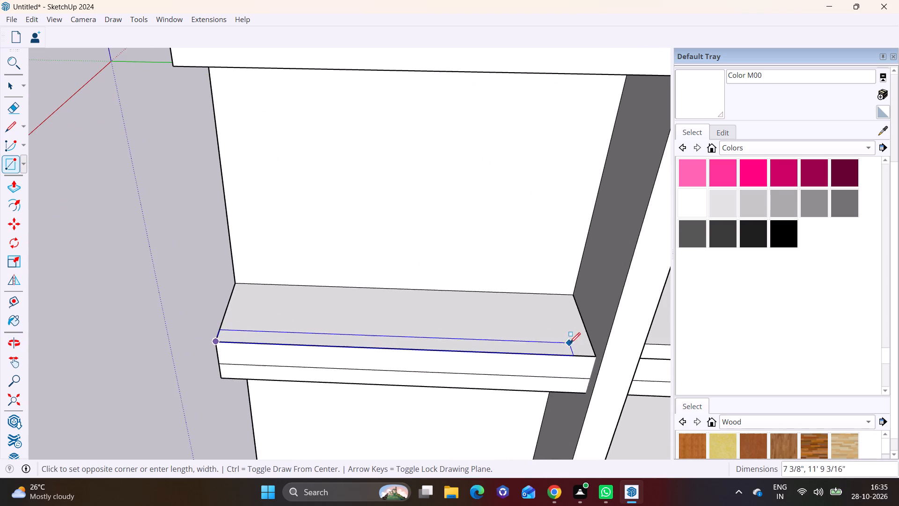
pyautogui.click(588, 339)
# Draw a narrow rectangle along the front edge of the third slab above the base in the left-hand bay, from outer corner to column.
pyautogui.scroll(-3, 553, 362)
pyautogui.keyDown('shift'); pyautogui.moveTo(553, 362); pyautogui.dragTo(454, 152, button='middle'); pyautogui.keyUp('shift')
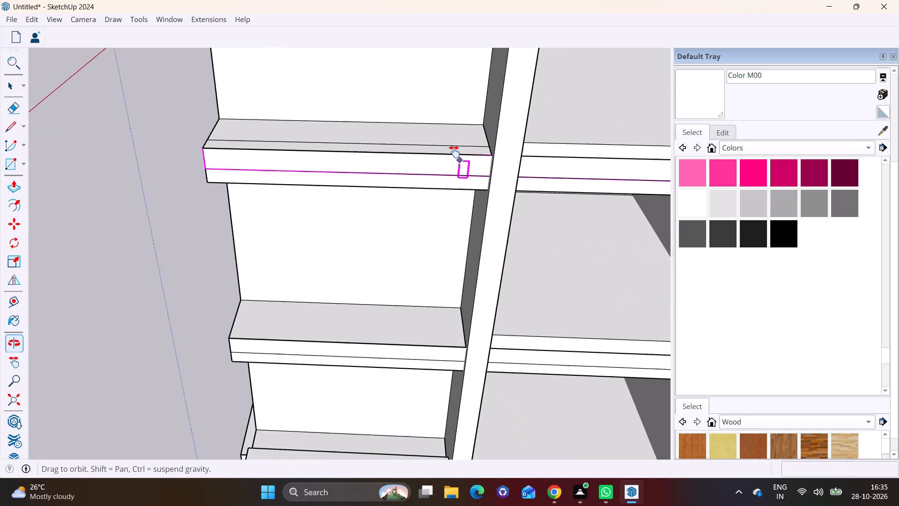
pyautogui.keyDown('shift'); pyautogui.moveTo(454, 152); pyautogui.dragTo(453, 150, button='middle'); pyautogui.keyUp('shift')
pyautogui.click(225, 326)
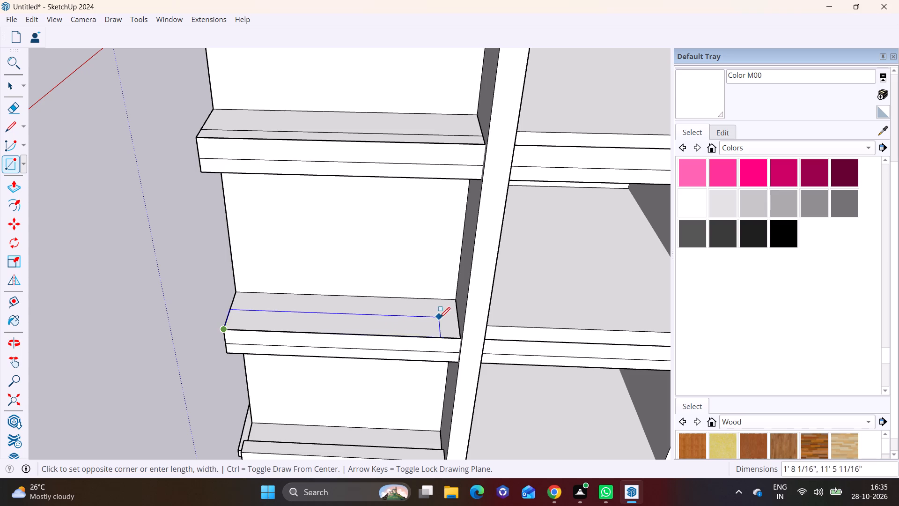
pyautogui.click(458, 326)
# Raise the third slab's front strip in the left-hand bay with Push/Pull, repeating the last extrusion distance.
pyautogui.scroll(-2, 459, 327)
pyautogui.keyDown('shift'); pyautogui.moveTo(463, 338); pyautogui.dragTo(445, 204, button='middle'); pyautogui.keyUp('shift')
pyautogui.scroll(1, 369, 297)
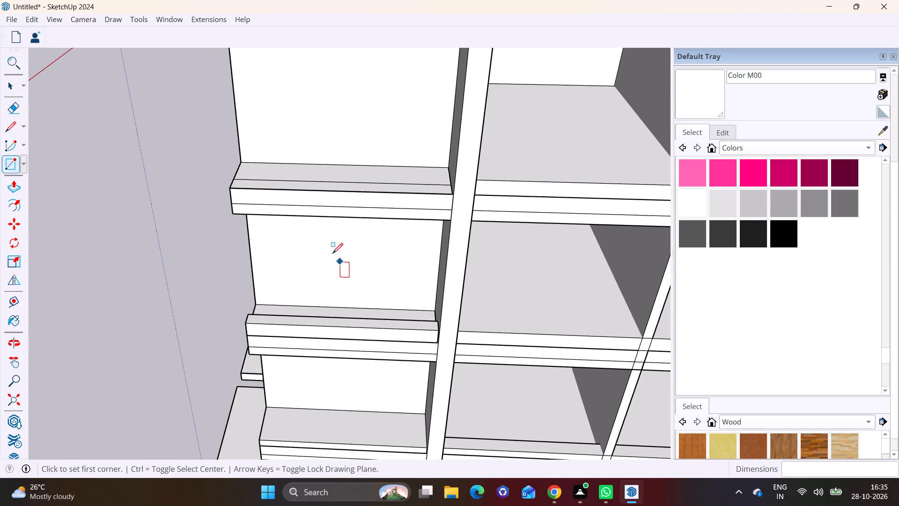
pyautogui.scroll(2, 337, 229)
pyautogui.press('space')
pyautogui.click(349, 175)
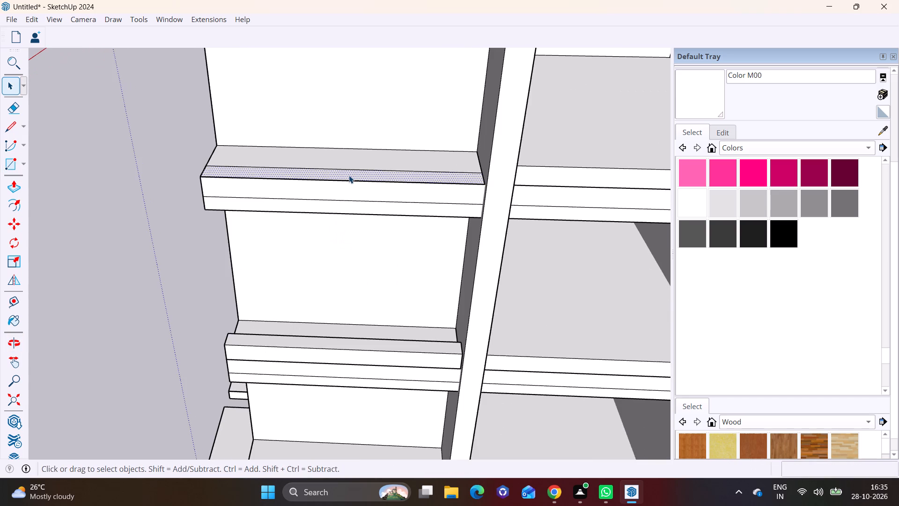
pyautogui.keyDown('shift'); pyautogui.moveTo(349, 175); pyautogui.dragTo(263, 265, button='middle'); pyautogui.keyUp('shift')
pyautogui.click(14, 188)
pyautogui.doubleClick(209, 260)
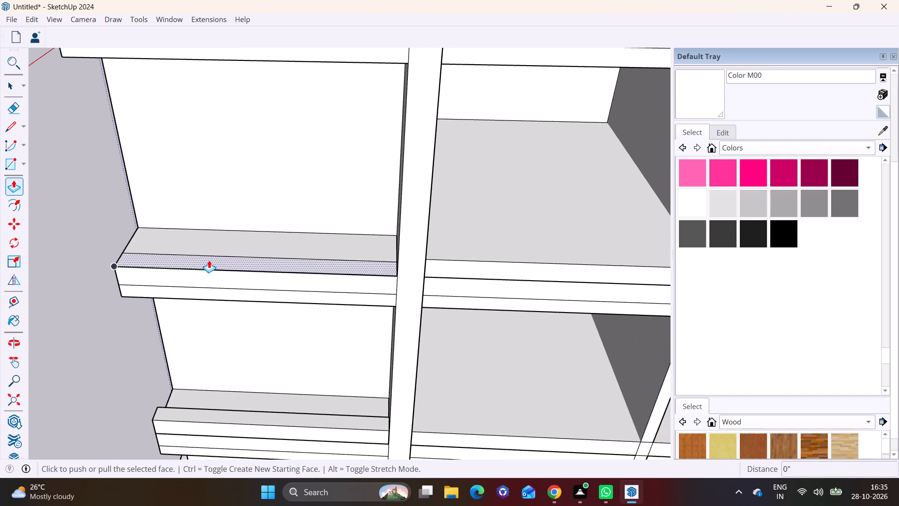
# Raise the right-hand bay's front strips on the third to sixth slabs by repeating the same Push/Pull distance.
pyautogui.scroll(-2, 255, 246)
pyautogui.moveTo(532, 246); pyautogui.dragTo(180, 241, button='middle')
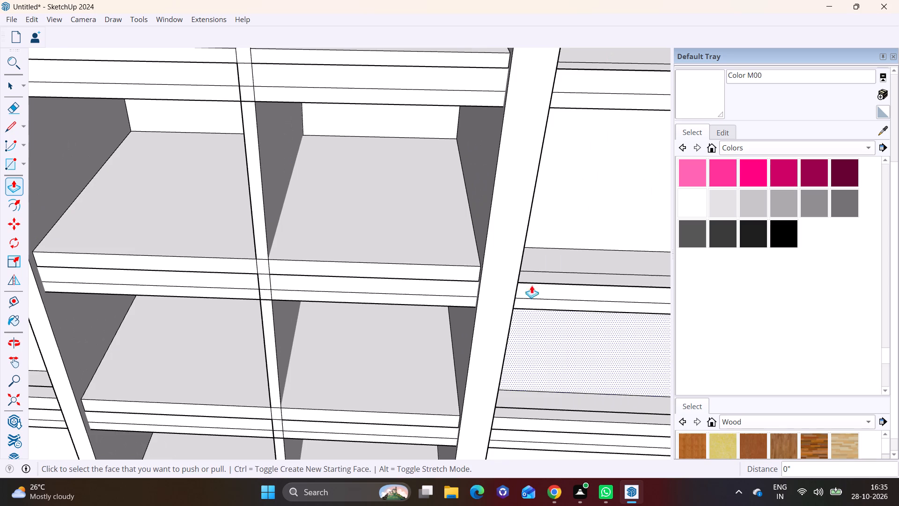
pyautogui.doubleClick(543, 275)
pyautogui.scroll(-3, 602, 248)
pyautogui.keyDown('shift'); pyautogui.moveTo(585, 194); pyautogui.dragTo(328, 347, button='middle'); pyautogui.keyUp('shift')
pyautogui.scroll(3, 359, 304)
pyautogui.doubleClick(357, 296)
pyautogui.keyDown('shift'); pyautogui.moveTo(351, 230); pyautogui.dragTo(336, 403, button='middle'); pyautogui.keyUp('shift')
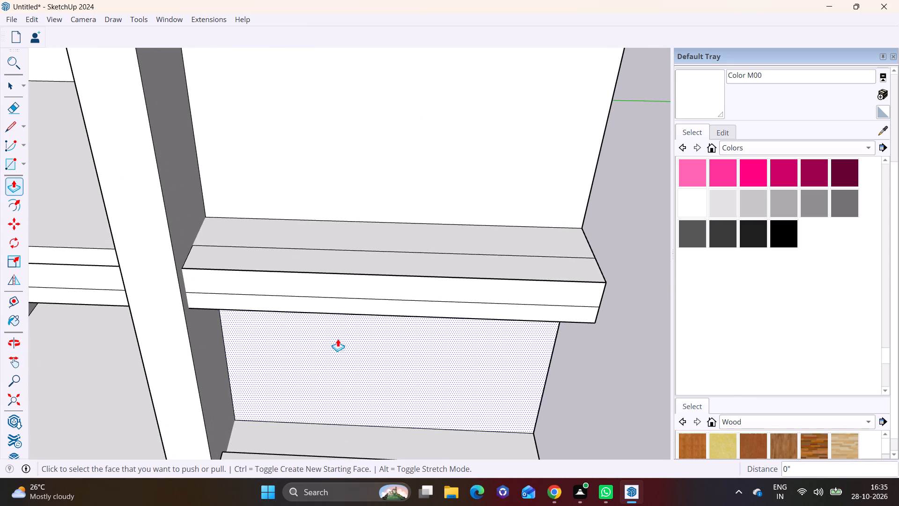
pyautogui.doubleClick(348, 268)
pyautogui.scroll(-7, 370, 268)
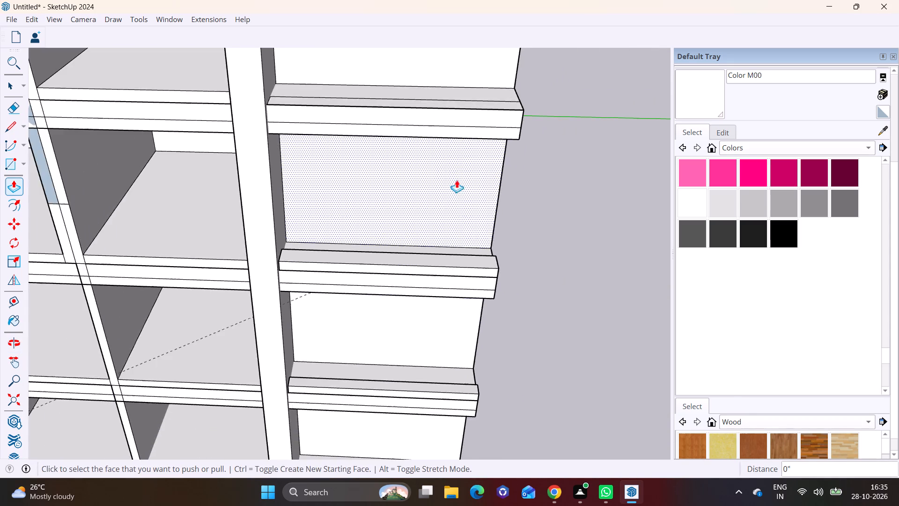
pyautogui.keyDown('shift'); pyautogui.moveTo(455, 167); pyautogui.dragTo(437, 328, button='middle'); pyautogui.keyUp('shift')
pyautogui.doubleClick(389, 284)
# Raise the left-hand bay's front strips on the sixth, fifth and fourth slabs by the same Push/Pull distance, and clear the selection.
pyautogui.keyDown('shift'); pyautogui.moveTo(334, 136); pyautogui.dragTo(422, 266, button='middle'); pyautogui.keyUp('shift')
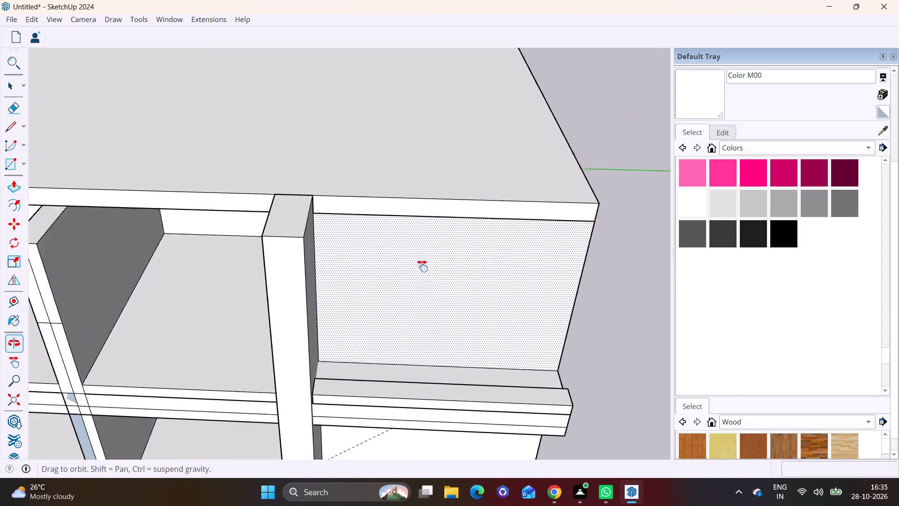
pyautogui.keyDown('shift'); pyautogui.moveTo(422, 266); pyautogui.dragTo(670, 215, button='middle'); pyautogui.keyUp('shift')
pyautogui.keyDown('shift'); pyautogui.moveTo(237, 303); pyautogui.dragTo(429, 238, button='middle'); pyautogui.keyUp('shift')
pyautogui.doubleClick(185, 266)
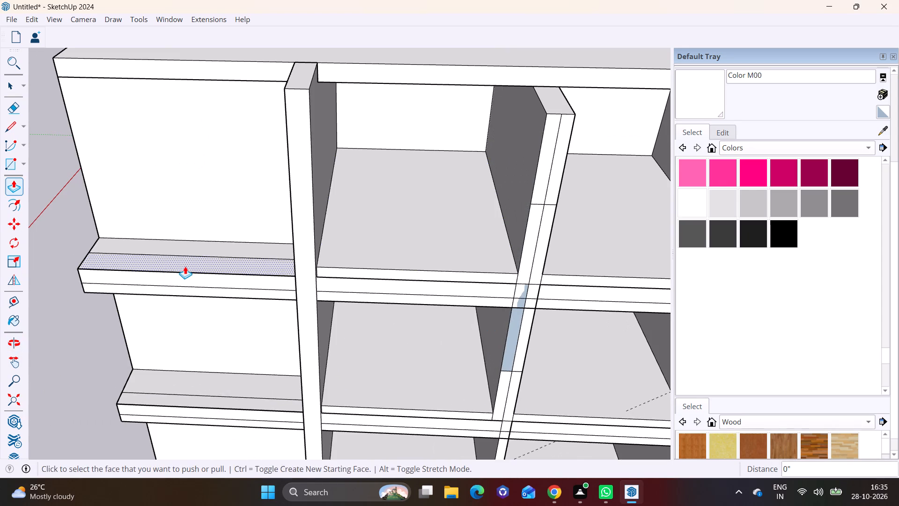
pyautogui.keyDown('shift'); pyautogui.moveTo(243, 342); pyautogui.dragTo(286, 215, button='middle'); pyautogui.keyUp('shift')
pyautogui.doubleClick(269, 275)
pyautogui.keyDown('shift'); pyautogui.moveTo(297, 300); pyautogui.dragTo(307, 185, button='middle'); pyautogui.keyUp('shift')
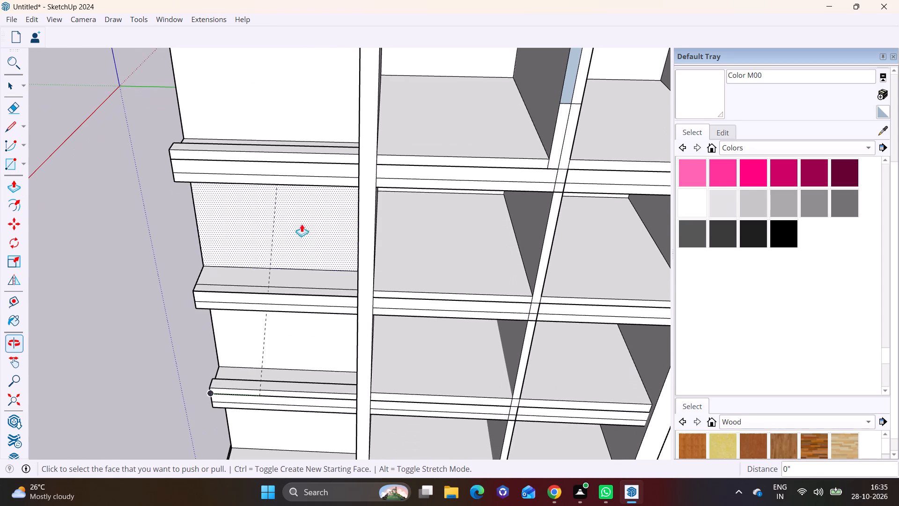
pyautogui.click(287, 285)
pyautogui.doubleClick(280, 290)
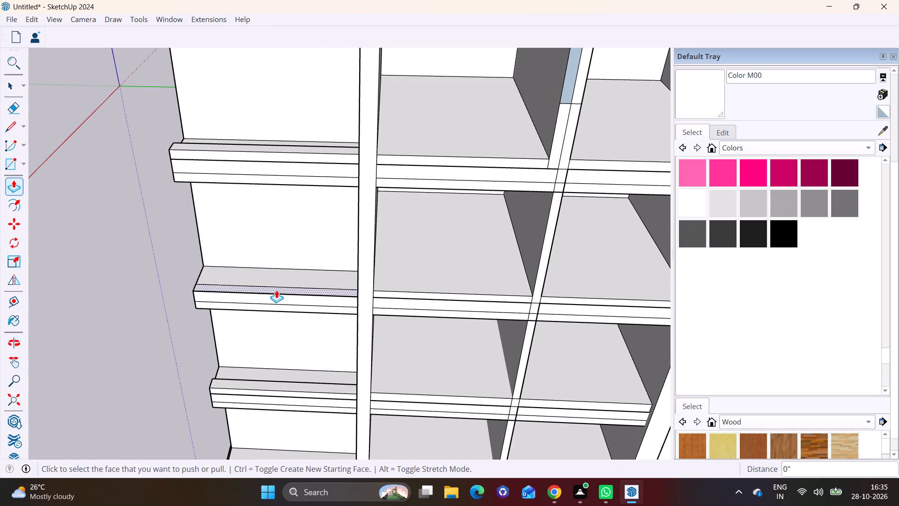
pyautogui.doubleClick(276, 290)
pyautogui.moveTo(320, 311); pyautogui.dragTo(361, 201, button='middle')
pyautogui.scroll(2, 345, 290)
pyautogui.moveTo(354, 302); pyautogui.dragTo(385, 155, button='middle')
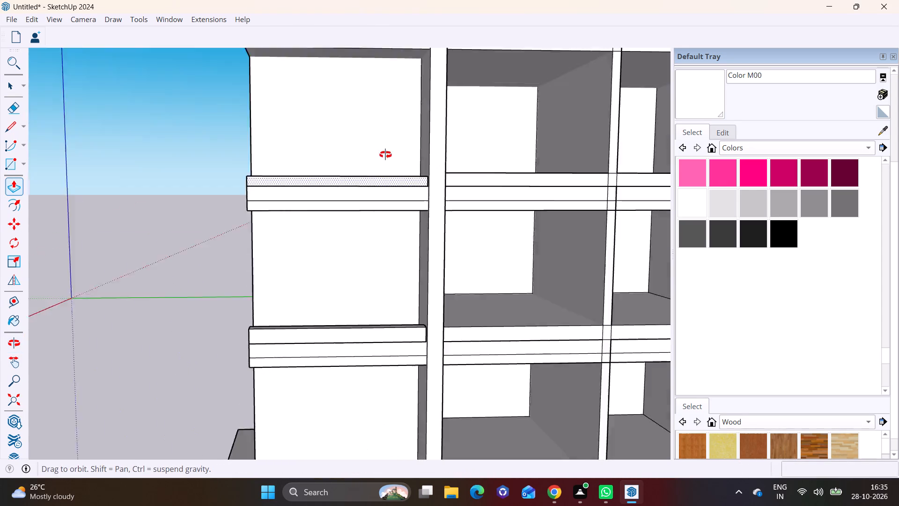
pyautogui.moveTo(385, 155); pyautogui.dragTo(387, 139, button='middle')
pyautogui.press('space')
pyautogui.click(176, 220)
# Examine the raised strips on the building's front and side, including the slab corners down to the lowest slab above the base.
pyautogui.scroll(-6, 340, 227)
pyautogui.keyDown('shift'); pyautogui.moveTo(405, 266); pyautogui.dragTo(222, 275, button='middle'); pyautogui.keyUp('shift')
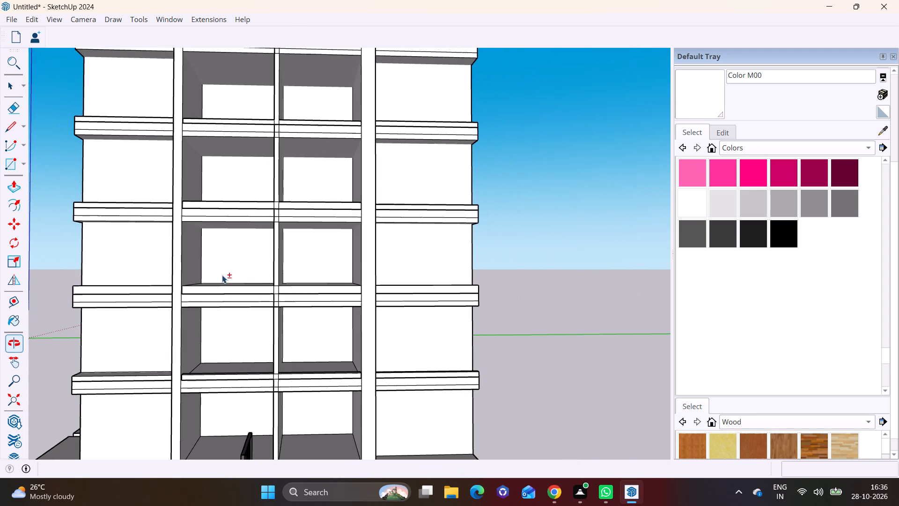
pyautogui.scroll(-5, 239, 257)
pyautogui.moveTo(275, 268); pyautogui.dragTo(587, 279, button='middle')
pyautogui.scroll(2, 239, 262)
pyautogui.moveTo(317, 268); pyautogui.dragTo(382, 302, button='middle')
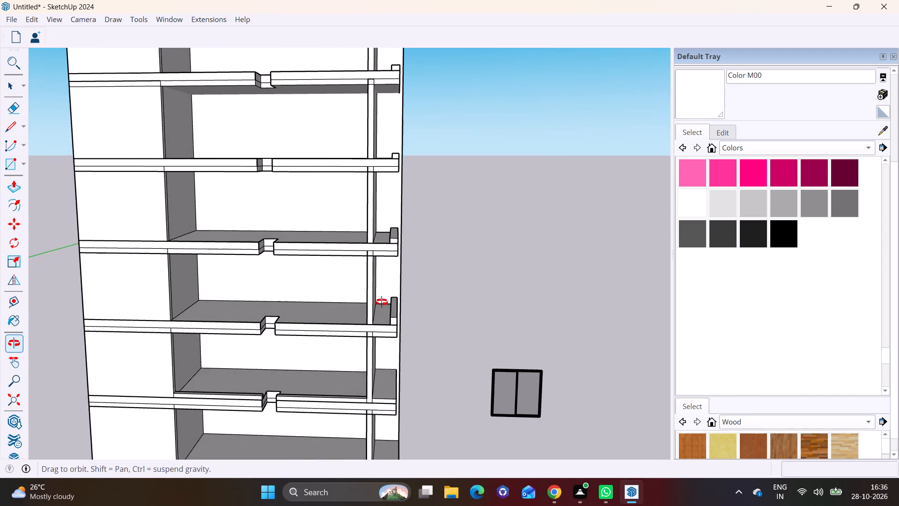
pyautogui.moveTo(382, 302); pyautogui.dragTo(378, 314, button='middle')
pyautogui.scroll(8, 366, 327)
pyautogui.keyDown('shift'); pyautogui.moveTo(402, 337); pyautogui.dragTo(450, 303, button='middle'); pyautogui.keyUp('shift')
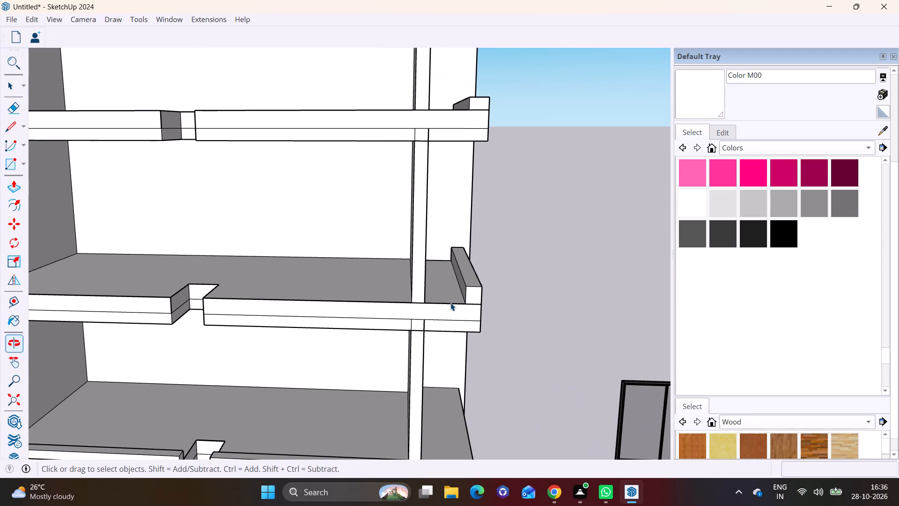
pyautogui.scroll(-2, 450, 303)
pyautogui.moveTo(444, 300); pyautogui.dragTo(331, 304, button='middle')
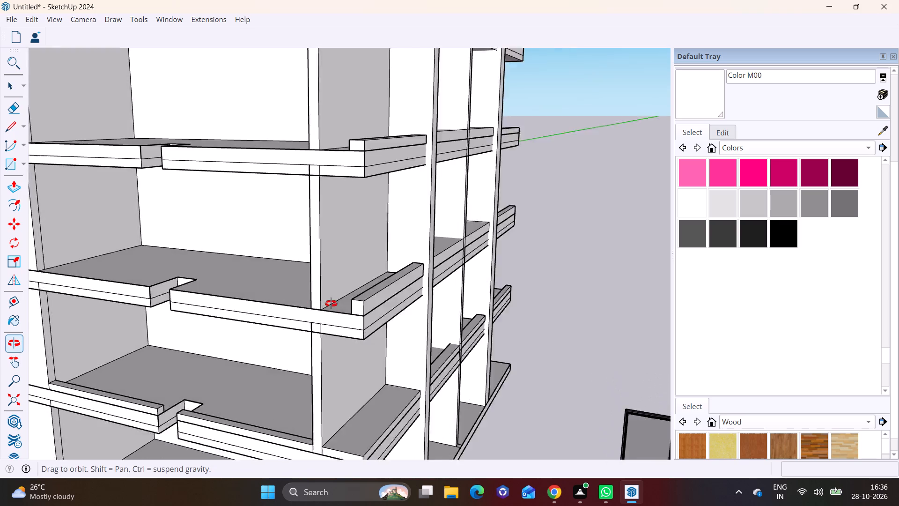
pyautogui.moveTo(331, 304); pyautogui.dragTo(263, 327, button='middle')
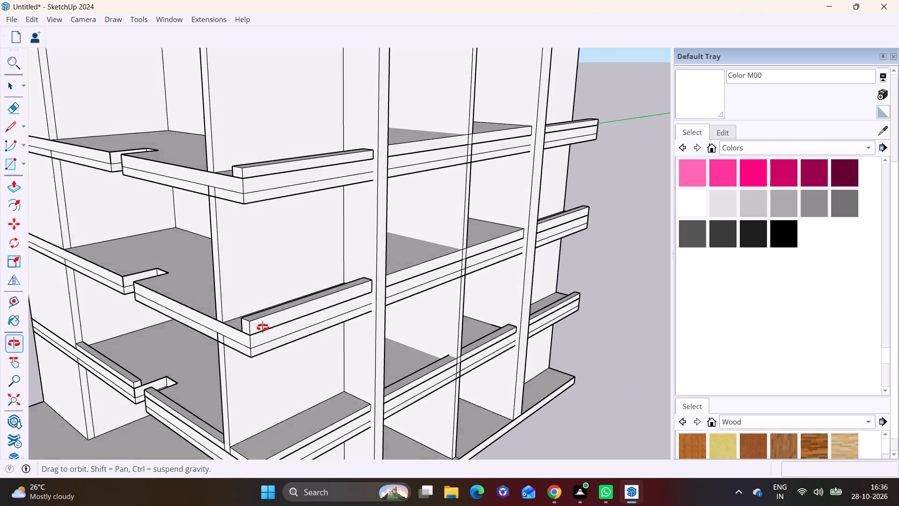
pyautogui.moveTo(263, 327); pyautogui.dragTo(270, 380, button='middle')
pyautogui.scroll(-1, 278, 369)
pyautogui.keyDown('shift'); pyautogui.moveTo(294, 361); pyautogui.dragTo(341, 330, button='middle'); pyautogui.keyUp('shift')
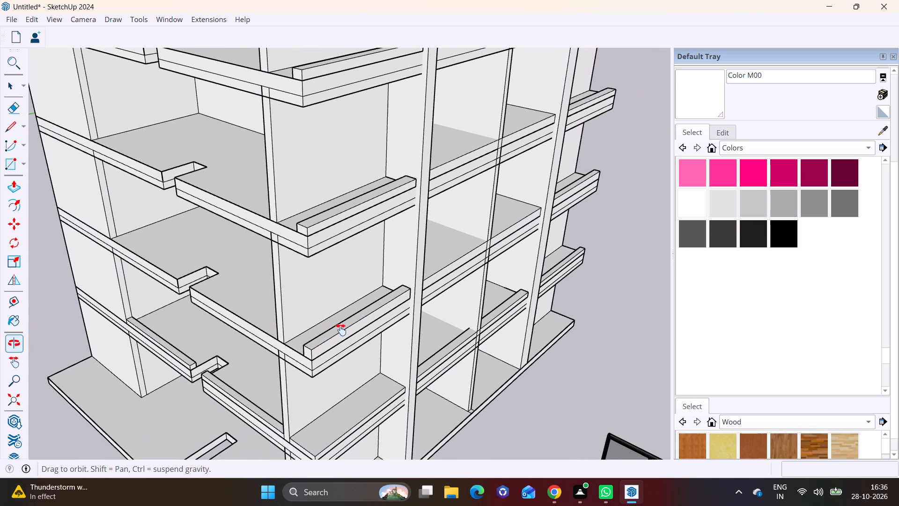
pyautogui.keyDown('shift'); pyautogui.moveTo(341, 330); pyautogui.dragTo(357, 319, button='middle'); pyautogui.keyUp('shift')
pyautogui.scroll(-3, 345, 313)
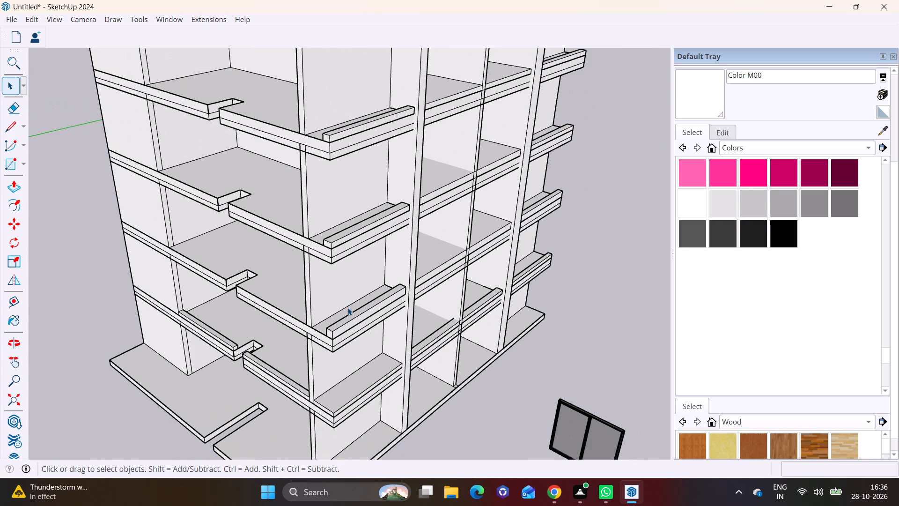
pyautogui.scroll(5, 325, 352)
pyautogui.moveTo(320, 332); pyautogui.dragTo(345, 223, button='middle')
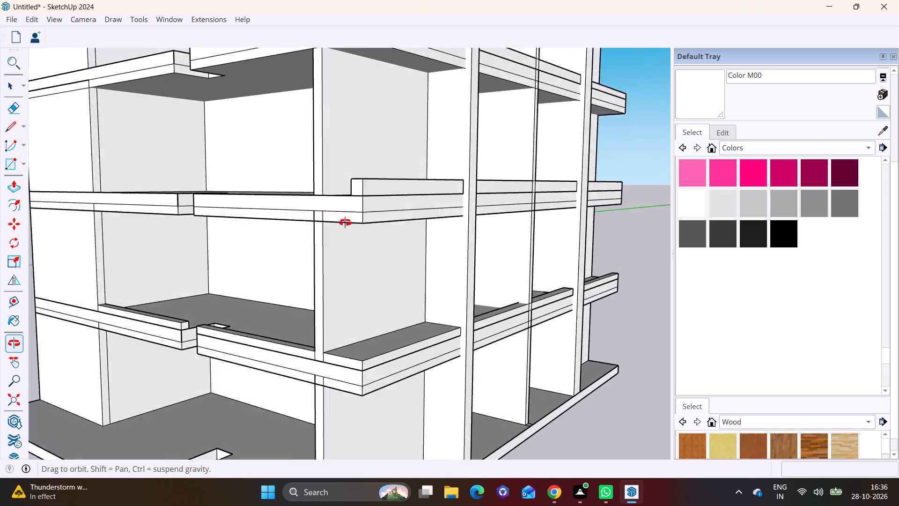
pyautogui.moveTo(345, 223); pyautogui.dragTo(375, 198, button='middle')
pyautogui.scroll(-9, 396, 298)
pyautogui.moveTo(387, 318); pyautogui.dragTo(330, 461, button='middle')
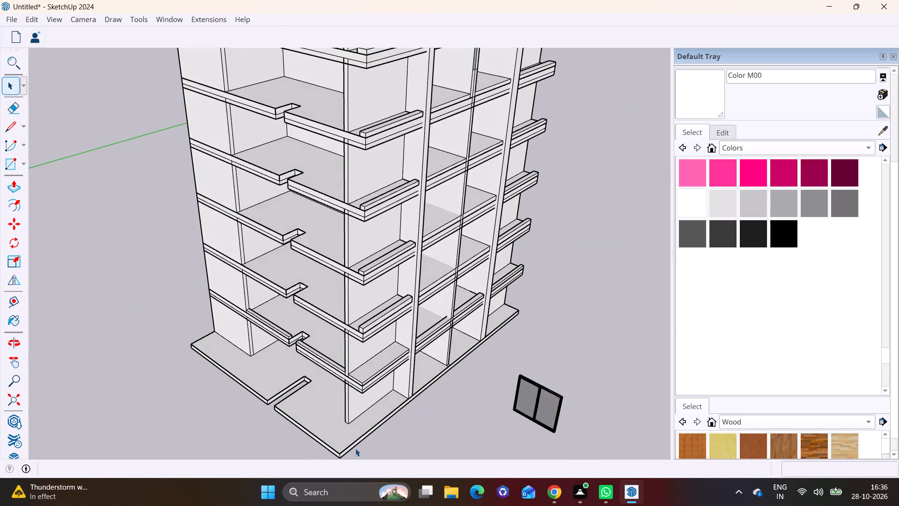
pyautogui.scroll(14, 376, 405)
pyautogui.moveTo(364, 369); pyautogui.dragTo(419, 338, button='middle')
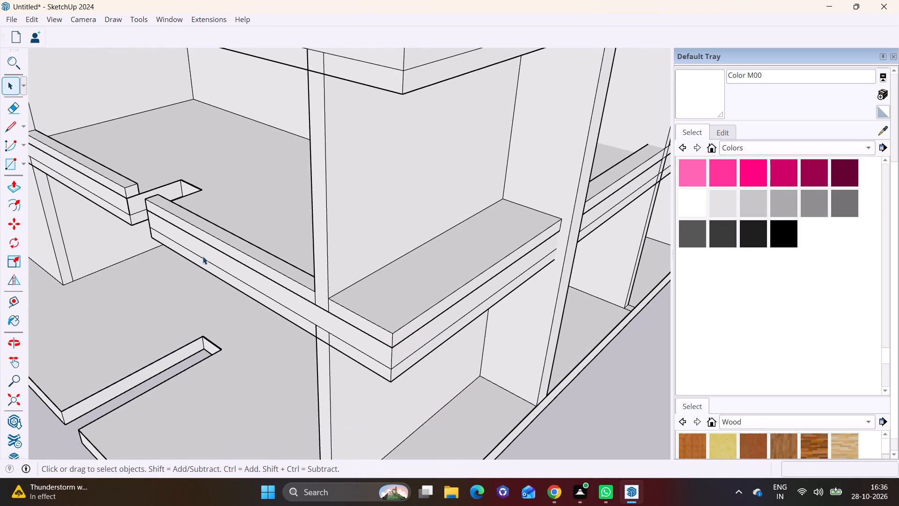
# Pull both front edge bands of the first slab above the base outward 2' 1 1/4" in the right-hand bay.
pyautogui.click(7, 86)
pyautogui.click(361, 357)
pyautogui.doubleClick(356, 354)
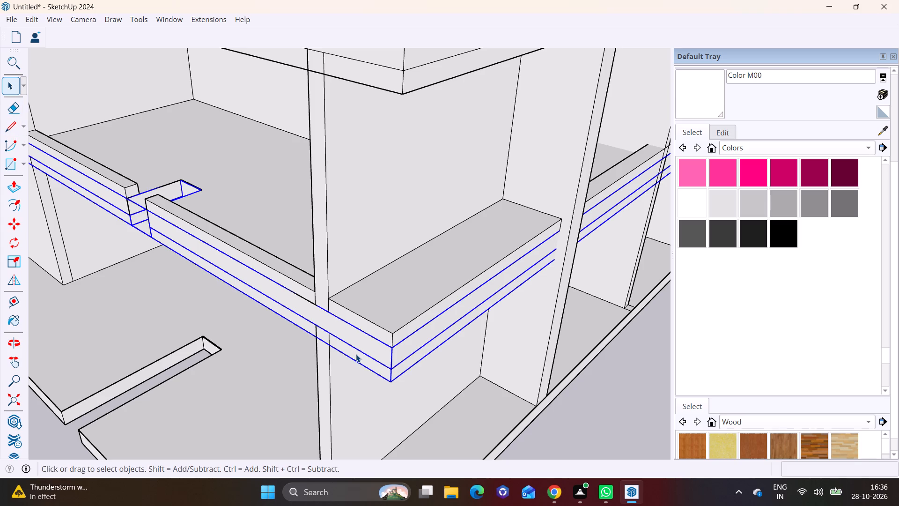
pyautogui.click(353, 352)
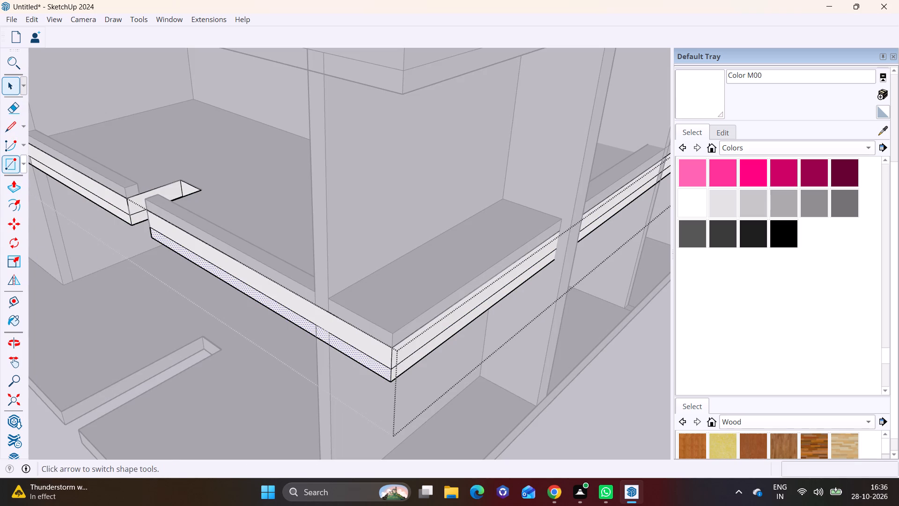
pyautogui.click(15, 191)
pyautogui.click(343, 346)
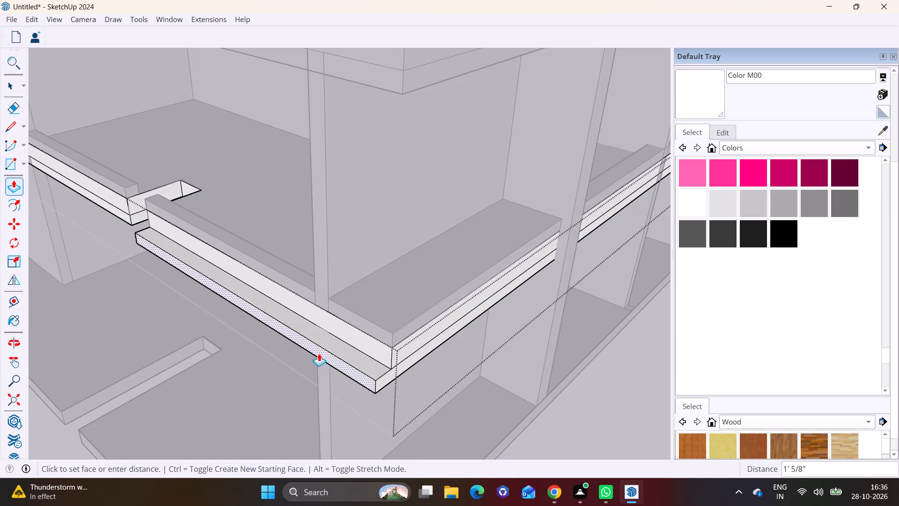
pyautogui.click(296, 359)
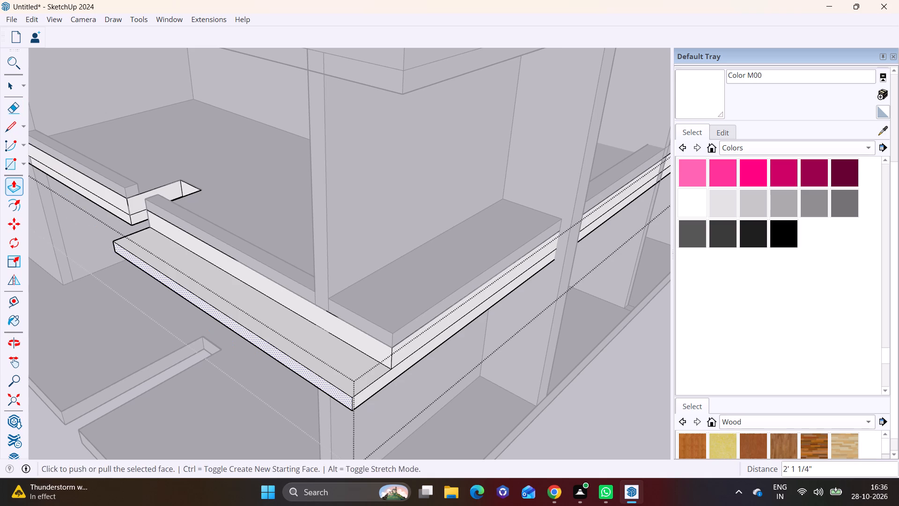
pyautogui.click(9, 85)
pyautogui.click(324, 315)
pyautogui.click(13, 181)
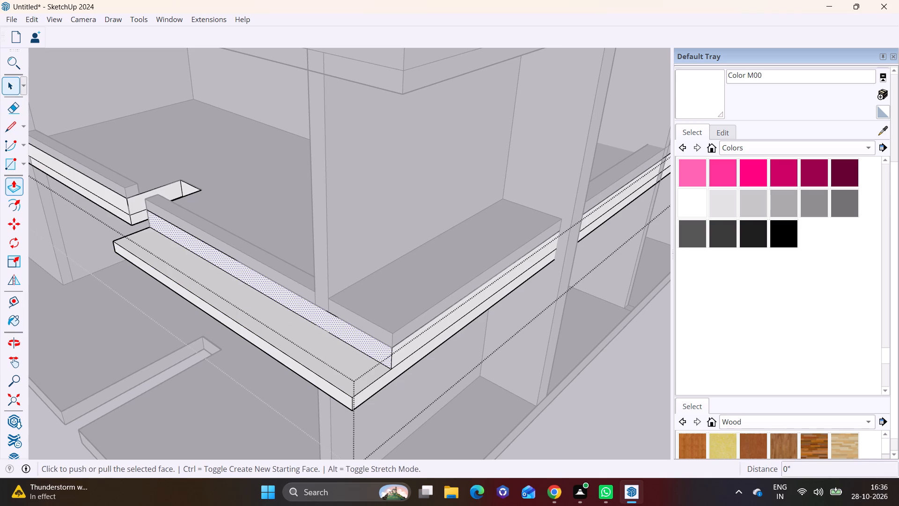
pyautogui.doubleClick(370, 348)
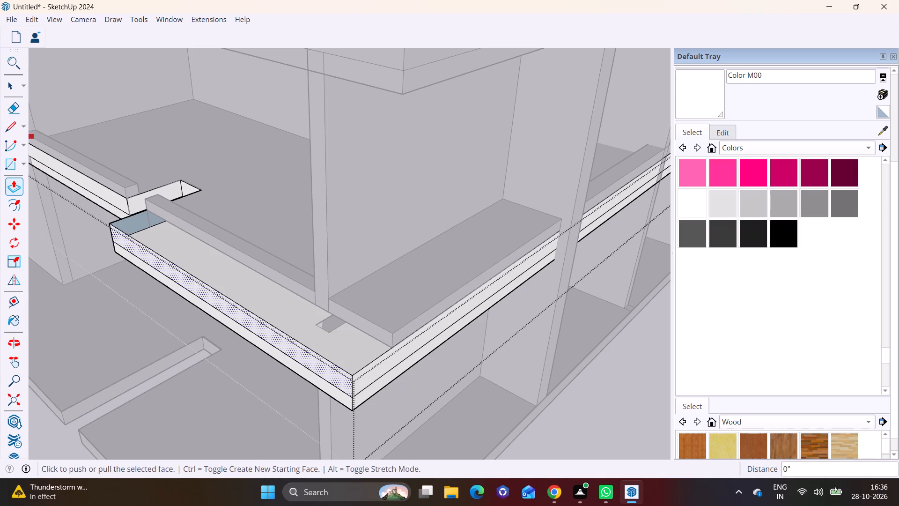
# Pull the side strip's front end and both bays' raised front strips on that slab outward by the same Push/Pull distance.
pyautogui.click(10, 90)
pyautogui.click(347, 315)
pyautogui.click(348, 319)
pyautogui.click(352, 318)
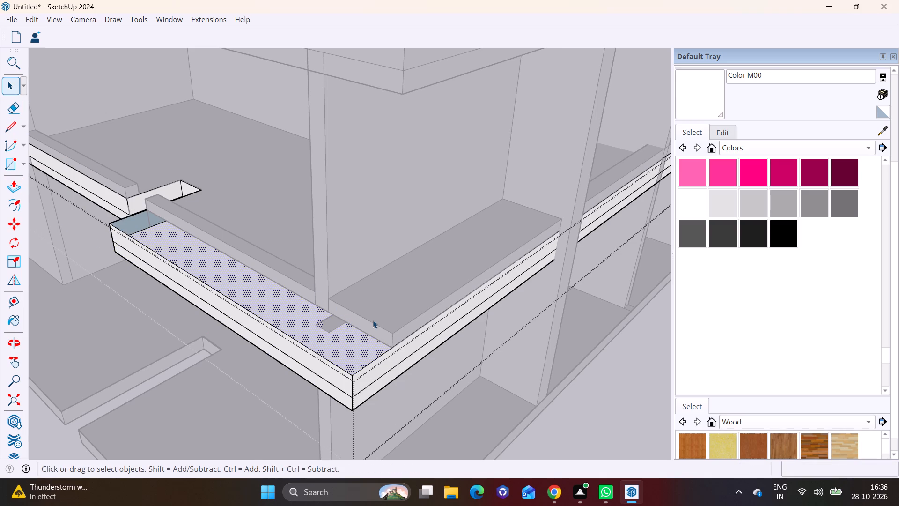
pyautogui.click(162, 200)
pyautogui.click(148, 357)
pyautogui.tripleClick(353, 320)
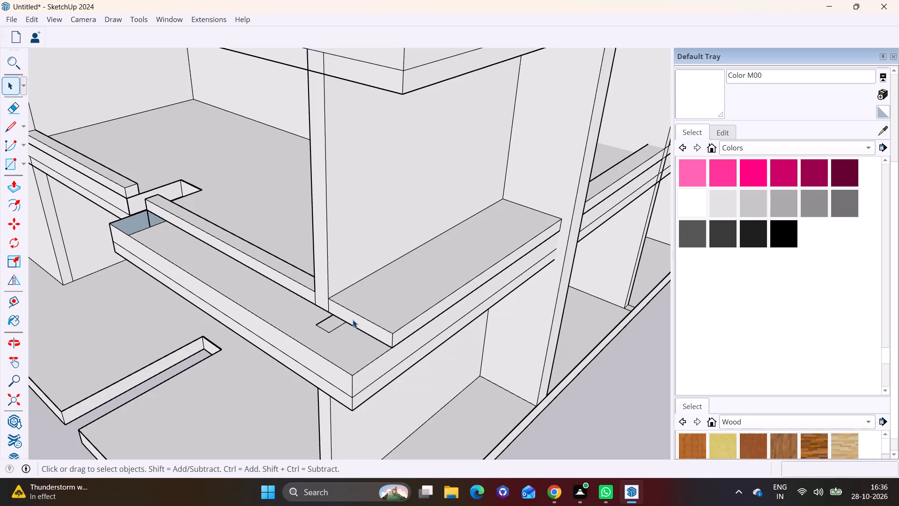
pyautogui.click(355, 320)
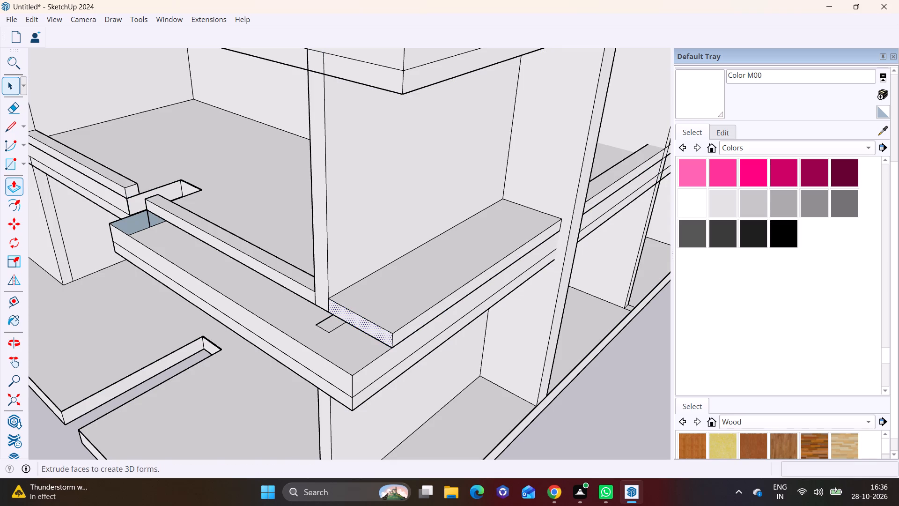
pyautogui.click(11, 186)
pyautogui.doubleClick(365, 327)
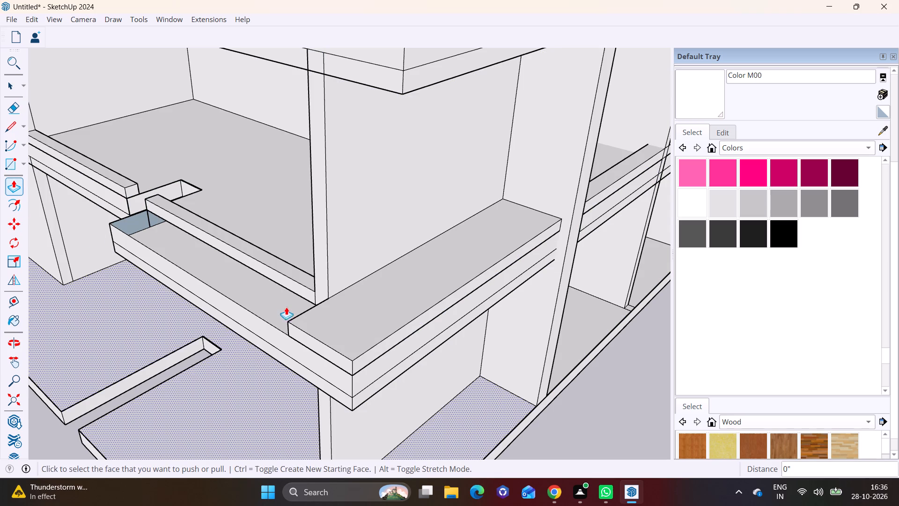
pyautogui.doubleClick(295, 291)
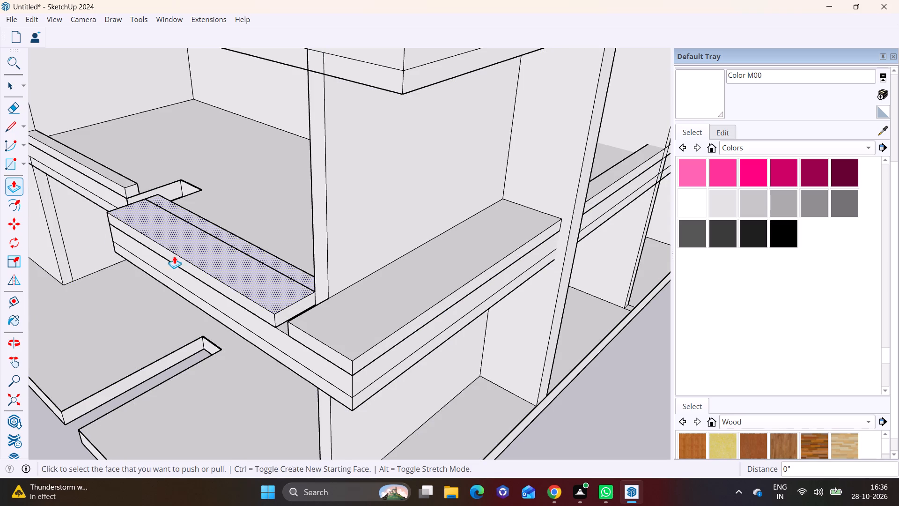
pyautogui.doubleClick(111, 187)
# Pull the left-hand bay's lower and upper front slab bands outward, repeating the last Push/Pull distance.
pyautogui.moveTo(112, 187); pyautogui.dragTo(206, 114, button='middle')
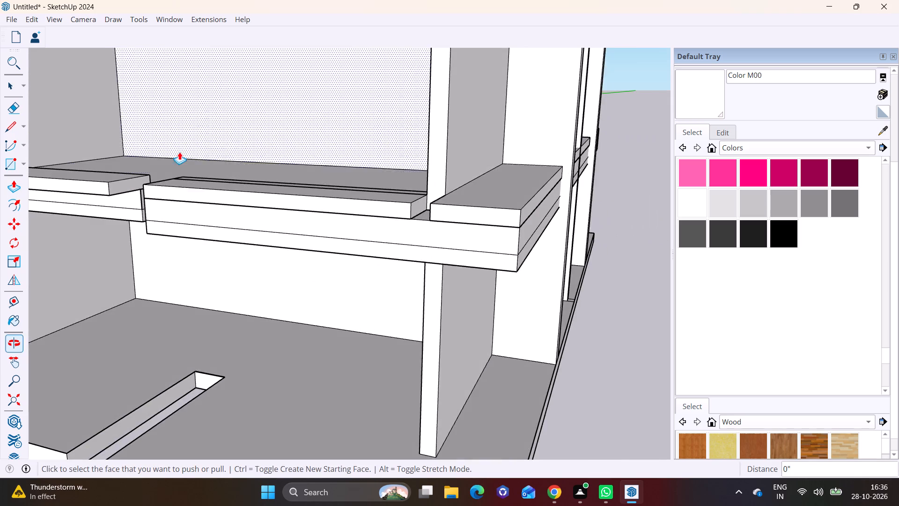
pyautogui.scroll(2, 155, 183)
pyautogui.click(129, 199)
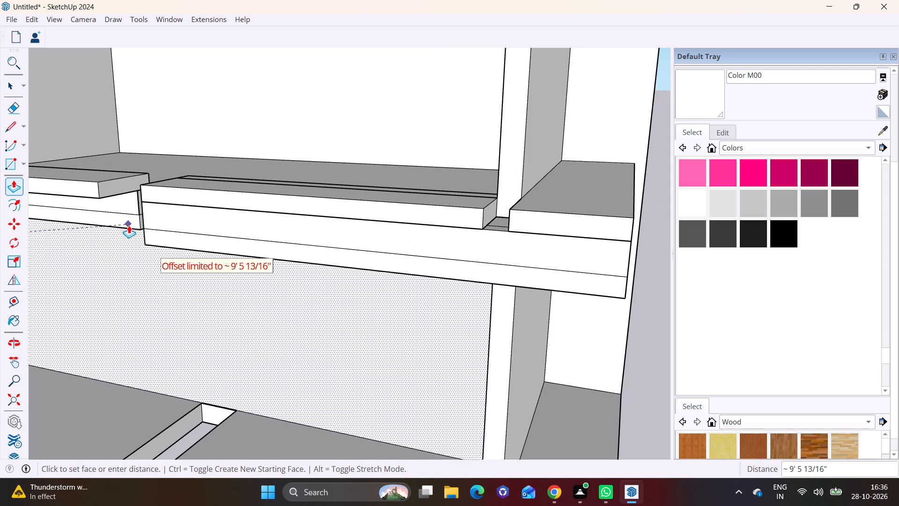
pyautogui.hotkey('ctrl', 'z')
pyautogui.keyDown('shift'); pyautogui.moveTo(165, 215); pyautogui.dragTo(378, 232, button='middle'); pyautogui.keyUp('shift')
pyautogui.press('space')
pyautogui.click(313, 235)
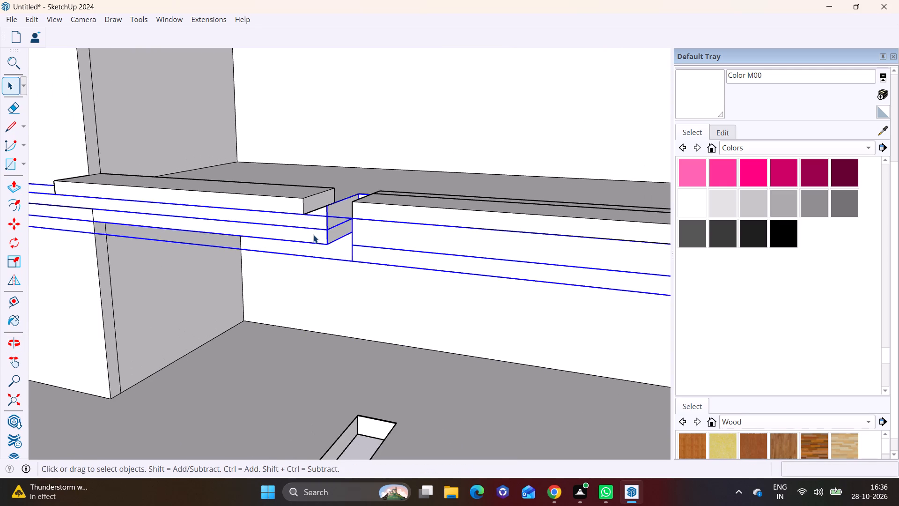
pyautogui.tripleClick(313, 235)
pyautogui.click(313, 235)
pyautogui.click(307, 235)
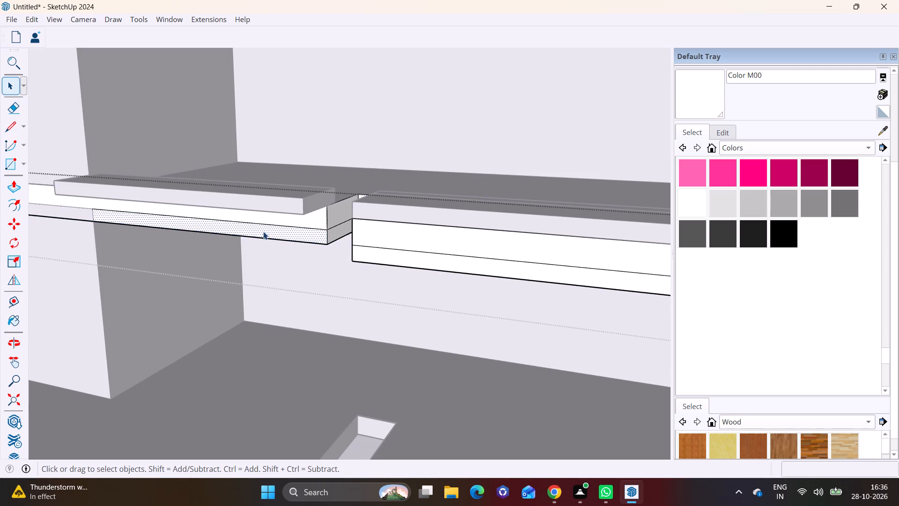
pyautogui.click(13, 193)
pyautogui.doubleClick(281, 233)
pyautogui.doubleClick(313, 220)
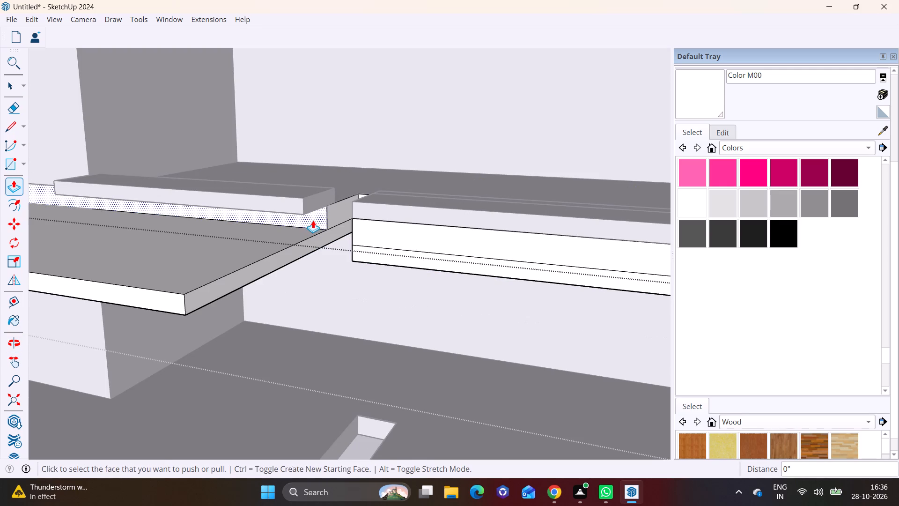
pyautogui.scroll(-4, 333, 273)
pyautogui.moveTo(345, 299); pyautogui.dragTo(190, 379, button='middle')
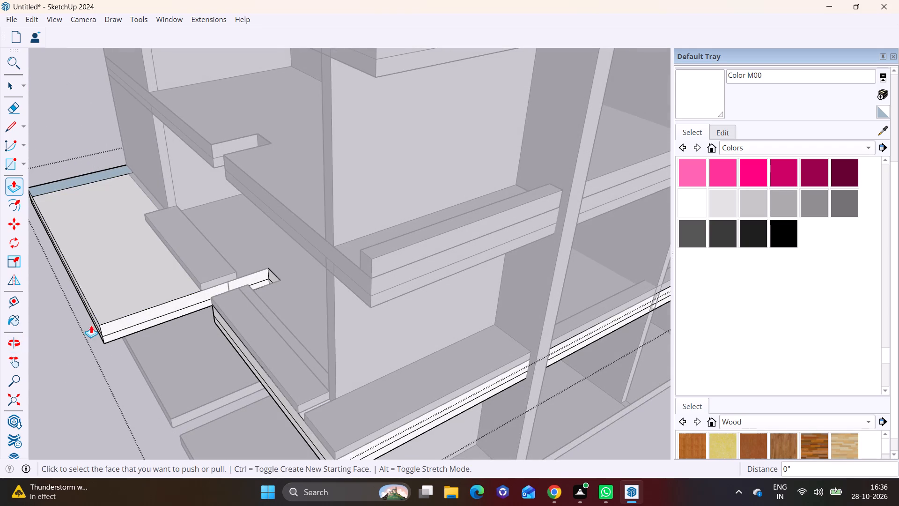
# Push both left-hand front slab bands back about 7' 4 9/16" and leave the slab's editing.
pyautogui.click(98, 321)
pyautogui.click(236, 333)
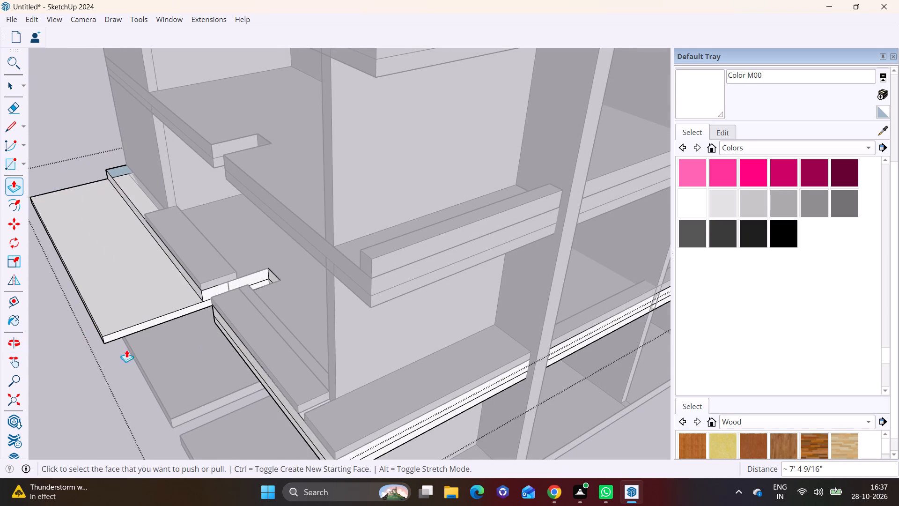
pyautogui.scroll(8, 115, 321)
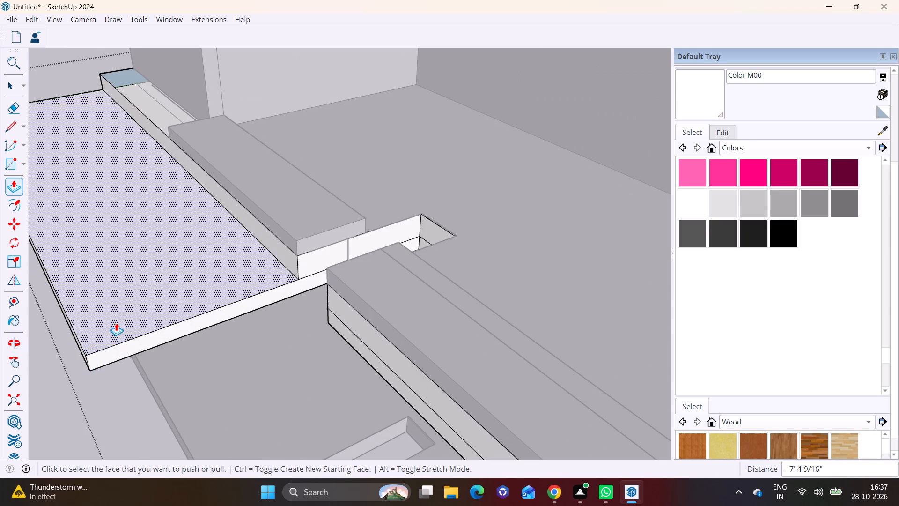
pyautogui.doubleClick(84, 356)
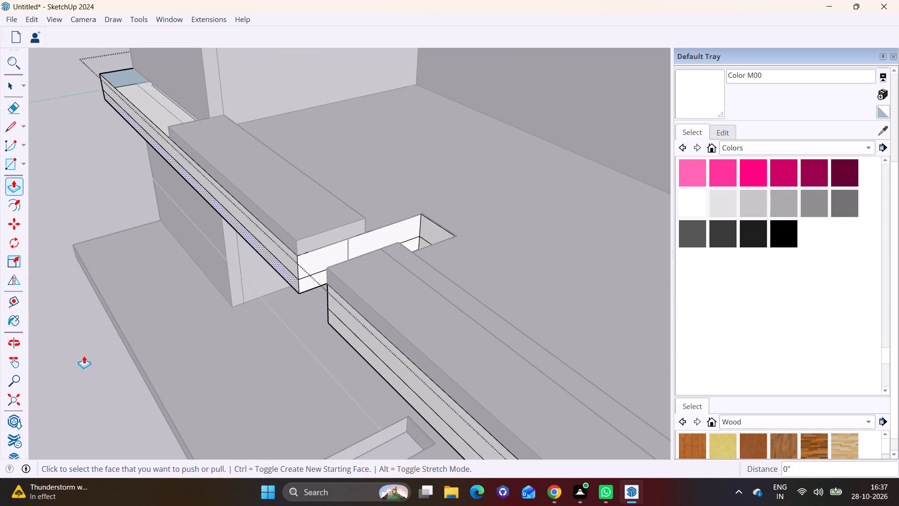
pyautogui.press('space')
pyautogui.click(47, 365)
# Extend the right-hand front strip's end face 9" to meet the side strip beside the column.
pyautogui.scroll(-5, 165, 345)
pyautogui.moveTo(292, 351); pyautogui.dragTo(403, 193, button='middle')
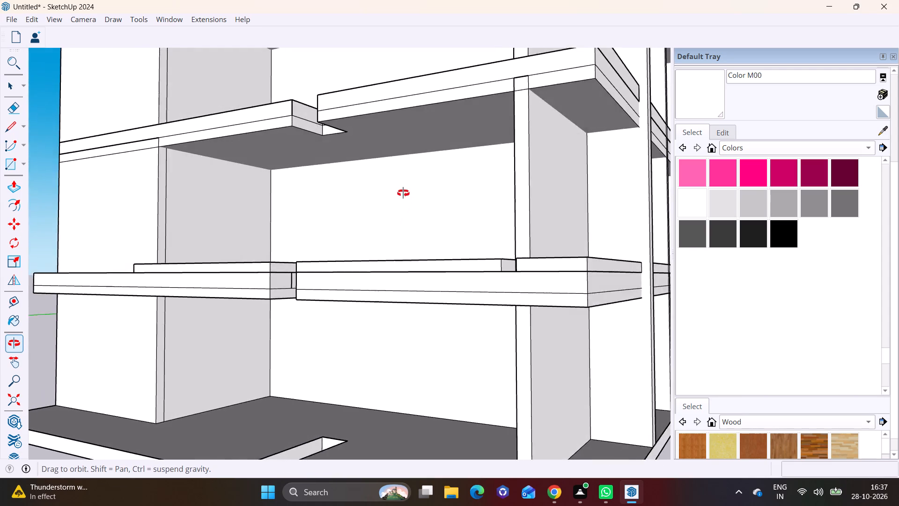
pyautogui.moveTo(403, 193); pyautogui.dragTo(507, 386, button='middle')
pyautogui.scroll(9, 592, 389)
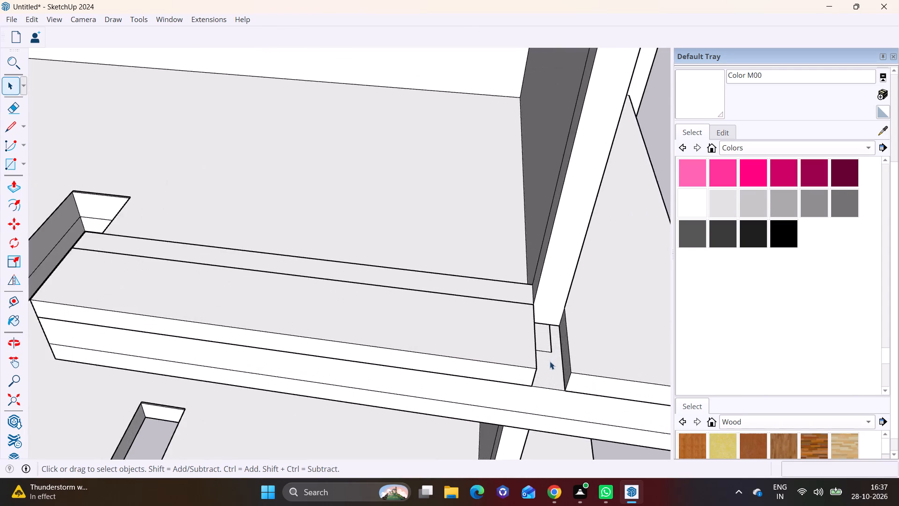
pyautogui.moveTo(538, 359); pyautogui.dragTo(443, 315, button='middle')
pyautogui.click(456, 337)
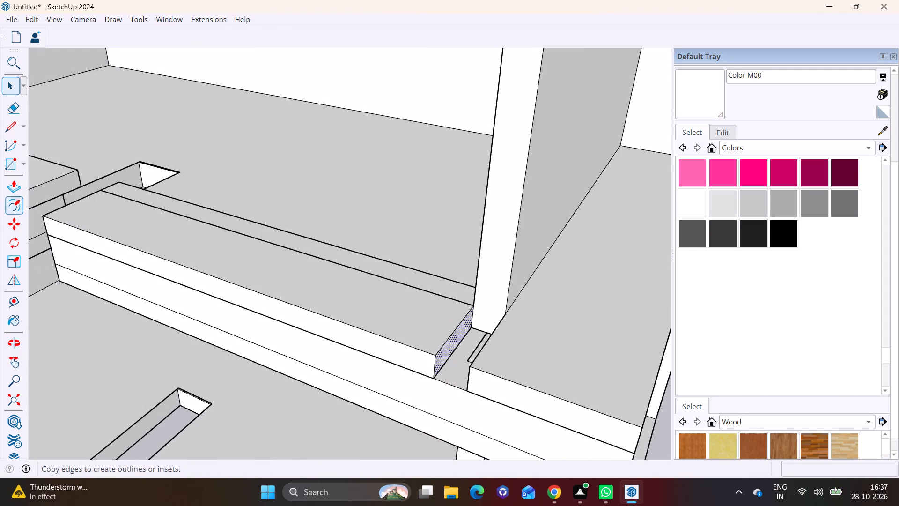
pyautogui.click(10, 190)
pyautogui.click(441, 353)
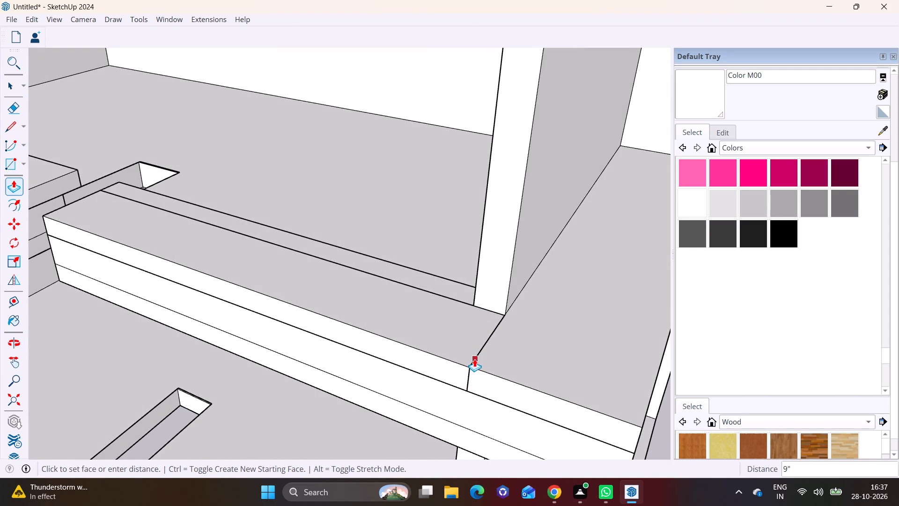
pyautogui.click(474, 359)
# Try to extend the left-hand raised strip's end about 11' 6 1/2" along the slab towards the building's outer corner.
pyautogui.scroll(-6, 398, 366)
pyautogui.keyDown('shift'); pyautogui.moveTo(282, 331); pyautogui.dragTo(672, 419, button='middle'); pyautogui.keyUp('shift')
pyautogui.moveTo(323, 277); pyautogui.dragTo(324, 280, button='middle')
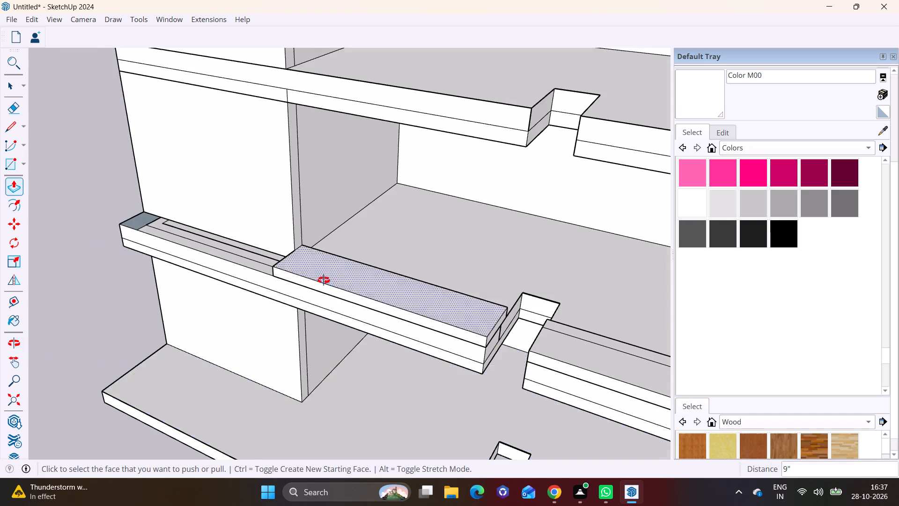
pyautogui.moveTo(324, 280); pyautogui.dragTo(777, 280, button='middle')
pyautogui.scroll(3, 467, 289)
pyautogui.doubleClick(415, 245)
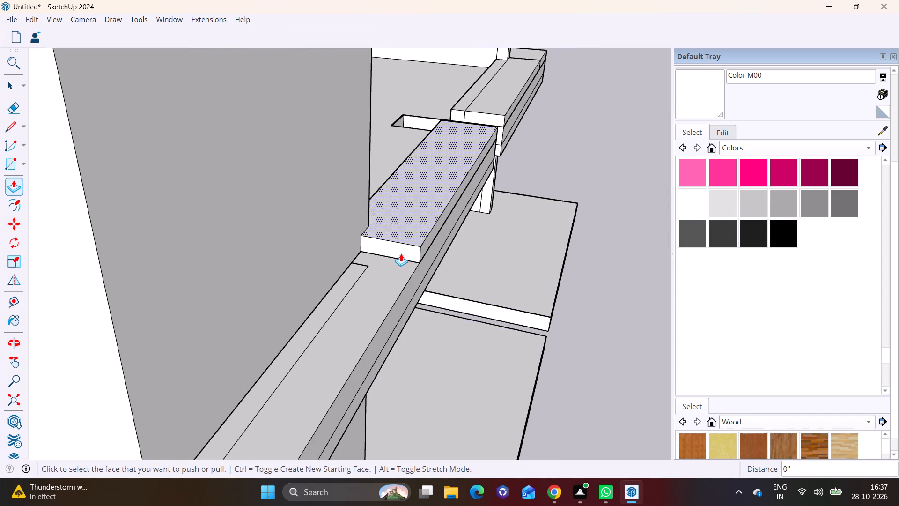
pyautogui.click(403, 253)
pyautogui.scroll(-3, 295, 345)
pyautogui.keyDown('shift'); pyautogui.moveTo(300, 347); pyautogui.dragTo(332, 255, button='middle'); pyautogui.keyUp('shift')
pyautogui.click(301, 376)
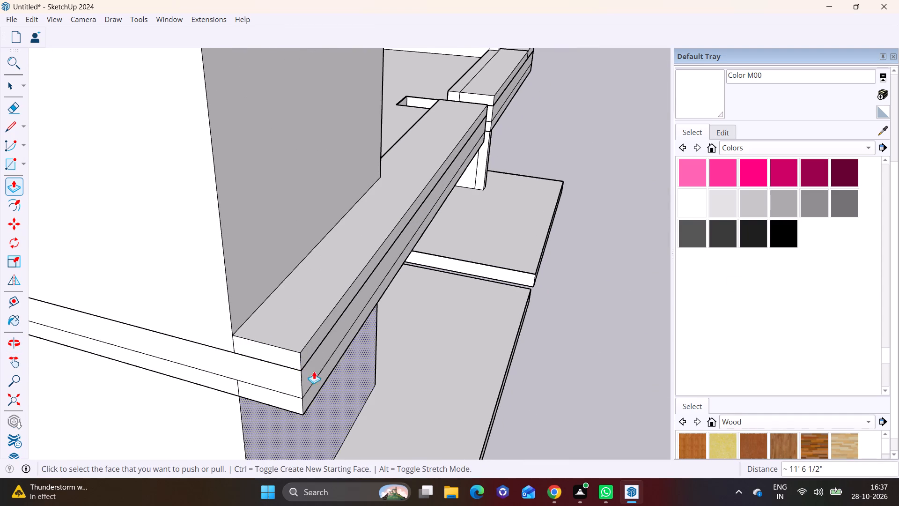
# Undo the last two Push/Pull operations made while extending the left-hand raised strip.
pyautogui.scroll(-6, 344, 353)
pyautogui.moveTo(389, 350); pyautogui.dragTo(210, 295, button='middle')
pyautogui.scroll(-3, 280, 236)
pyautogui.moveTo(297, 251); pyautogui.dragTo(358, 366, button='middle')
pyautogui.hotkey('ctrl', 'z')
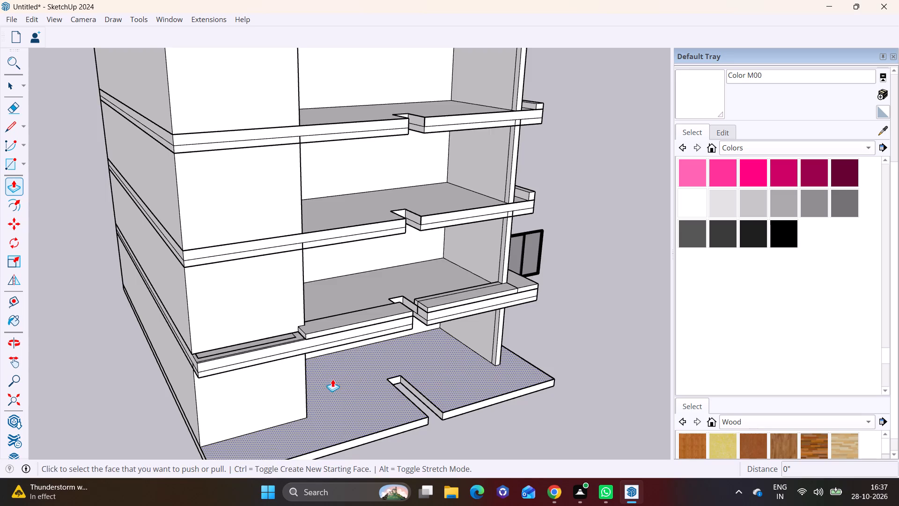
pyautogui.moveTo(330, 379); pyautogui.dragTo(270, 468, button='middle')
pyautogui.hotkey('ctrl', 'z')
# Draw a vertical line across the first slab's side edge bands, in line with the wall corner below.
pyautogui.scroll(3, 259, 393)
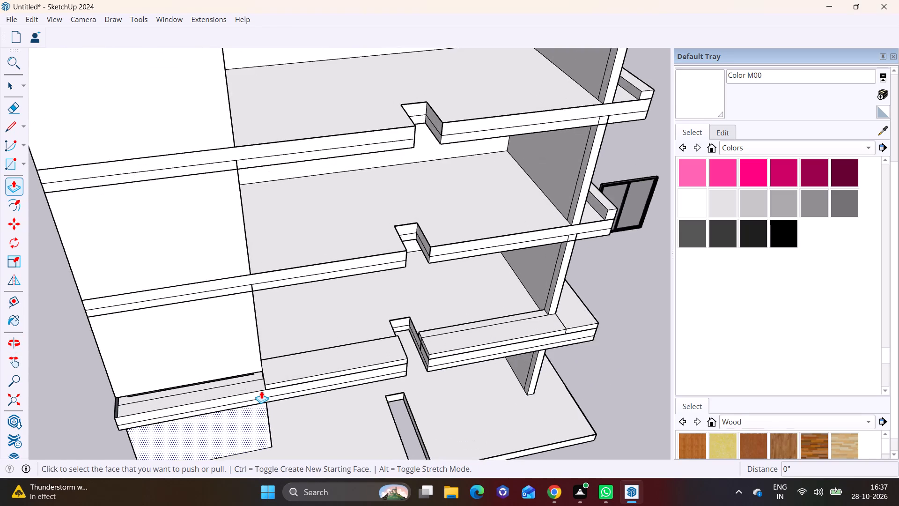
pyautogui.scroll(7, 261, 391)
pyautogui.keyDown('shift'); pyautogui.moveTo(285, 379); pyautogui.dragTo(418, 308, button='middle'); pyautogui.keyUp('shift')
pyautogui.moveTo(403, 361); pyautogui.dragTo(504, 206, button='middle')
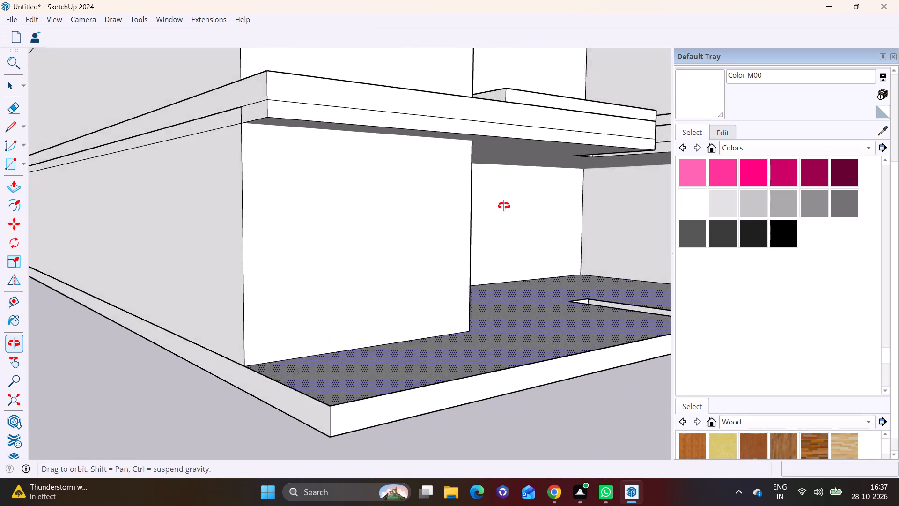
pyautogui.moveTo(504, 206); pyautogui.dragTo(547, 241, button='middle')
pyautogui.click(13, 131)
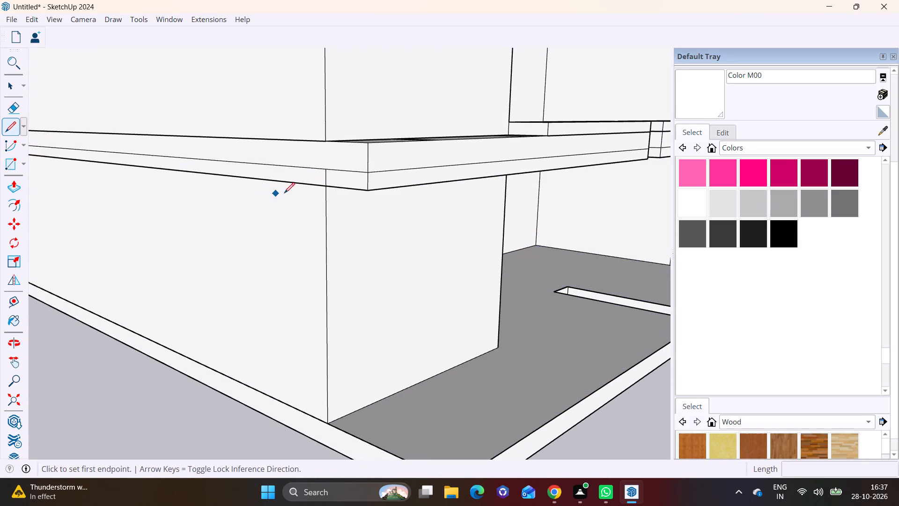
pyautogui.click(324, 173)
pyautogui.click(327, 142)
pyautogui.press('space')
# Open the first slab for editing, examine its side bands near the drawn line, and close it to inspect the facade.
pyautogui.click(342, 157)
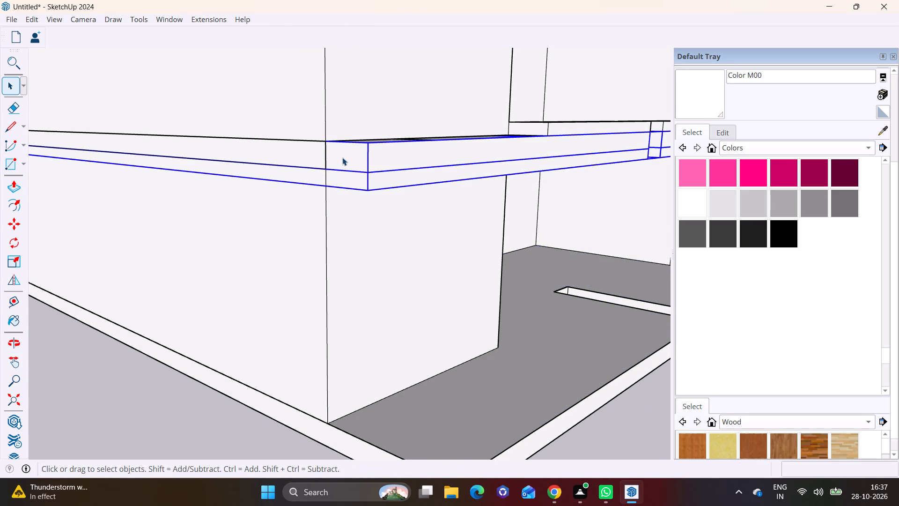
pyautogui.doubleClick(335, 155)
pyautogui.click(341, 156)
pyautogui.click(346, 160)
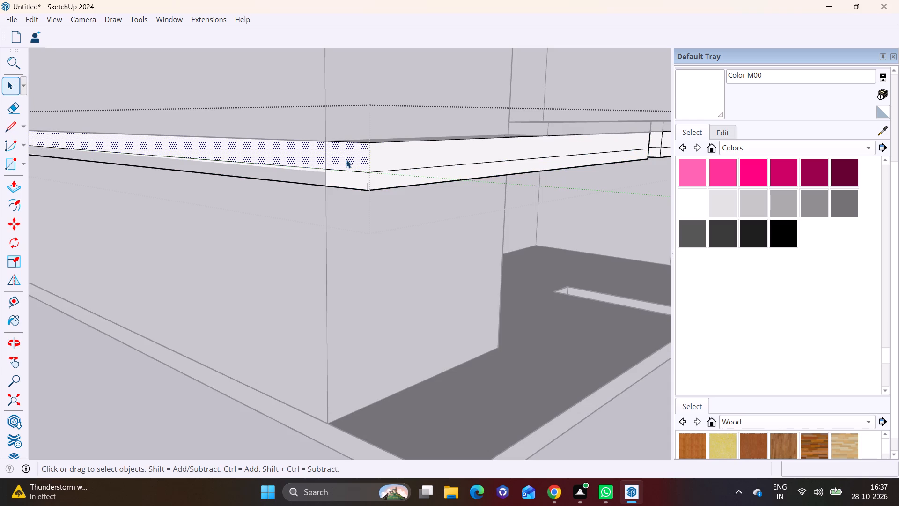
pyautogui.click(350, 186)
pyautogui.click(357, 179)
pyautogui.press('space')
pyautogui.click(373, 224)
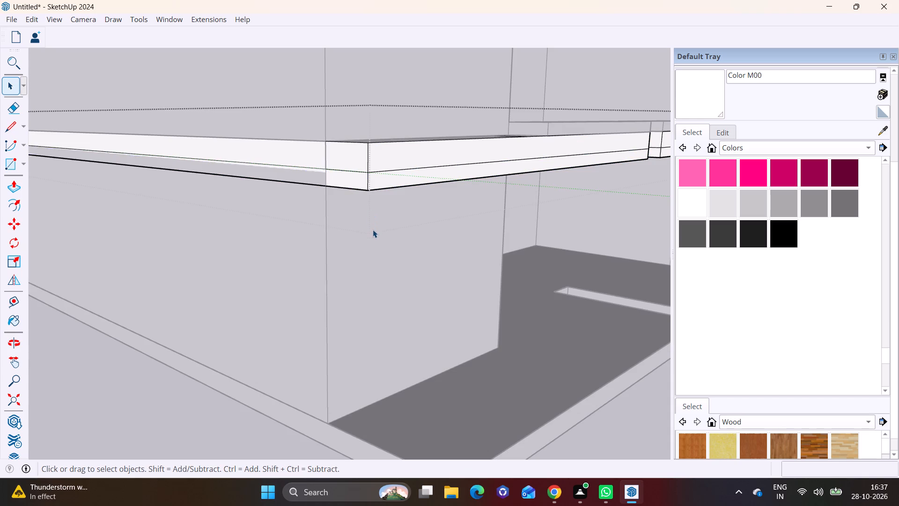
pyautogui.scroll(-10, 372, 236)
pyautogui.moveTo(400, 245); pyautogui.dragTo(177, 181, button='middle')
pyautogui.scroll(-6, 315, 182)
pyautogui.keyDown('shift'); pyautogui.moveTo(370, 218); pyautogui.dragTo(329, 353, button='middle'); pyautogui.keyUp('shift')
pyautogui.click(493, 364)
pyautogui.scroll(6, 172, 225)
pyautogui.moveTo(346, 175); pyautogui.dragTo(269, 294, button='middle')
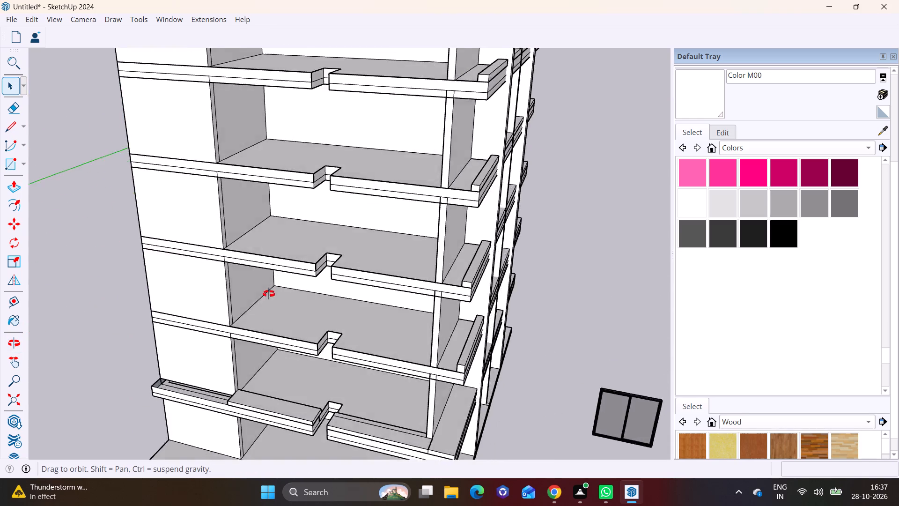
# Undo the recent edits to the first slab, including the drawn line and the outward extension of its left-hand edge bands.
pyautogui.moveTo(269, 294); pyautogui.dragTo(206, 279, button='middle')
pyautogui.scroll(6, 194, 175)
pyautogui.moveTo(204, 236); pyautogui.dragTo(243, 162, button='middle')
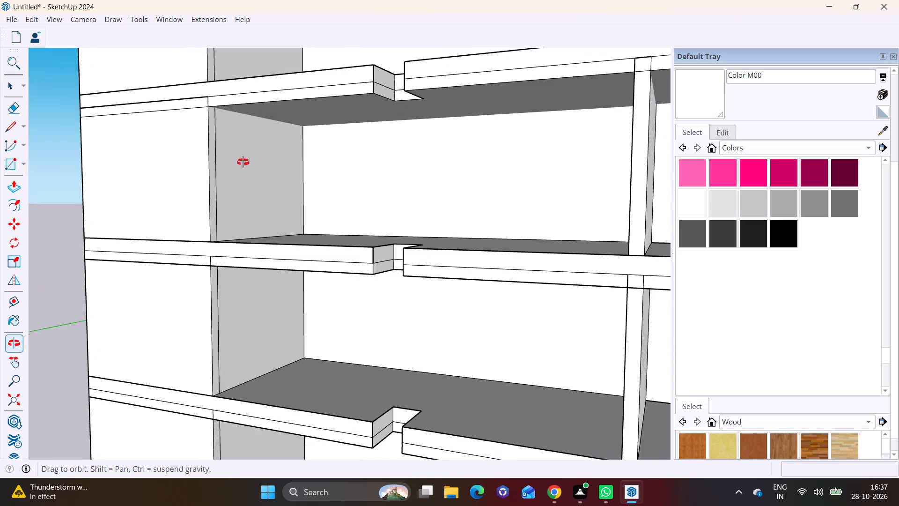
pyautogui.moveTo(243, 162); pyautogui.dragTo(243, 162, button='middle')
pyautogui.moveTo(253, 260); pyautogui.dragTo(334, 190, button='middle')
pyautogui.scroll(2, 280, 193)
pyautogui.middleClick(310, 209)
pyautogui.scroll(1, 310, 209)
pyautogui.scroll(-7, 309, 217)
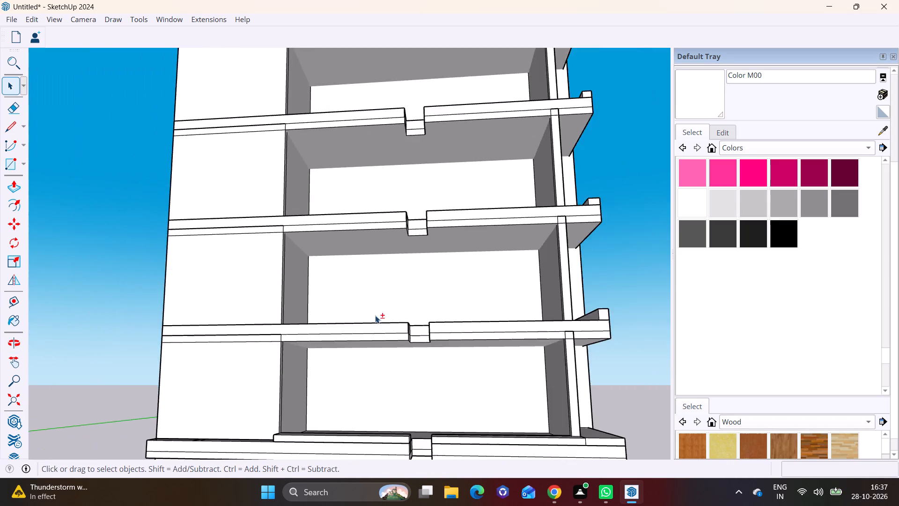
pyautogui.keyDown('shift'); pyautogui.moveTo(376, 315); pyautogui.dragTo(383, 178, button='middle'); pyautogui.keyUp('shift')
pyautogui.moveTo(368, 233); pyautogui.dragTo(299, 293, button='middle')
pyautogui.hotkey('ctrl', 'z')
pyautogui.hotkey('ctrl', 'z')
pyautogui.hotkey('ctrl', 'z')
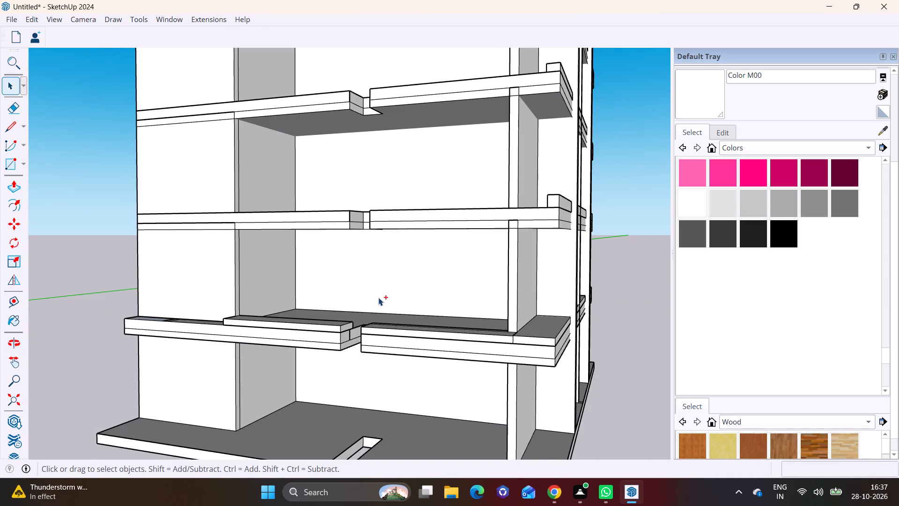
pyautogui.hotkey('ctrl', 'z')
pyautogui.hotkey('ctrl', 'z')
pyautogui.hotkey('ctrl', 'z')
pyautogui.hotkey('ctrl', 'z')
pyautogui.hotkey('ctrl', 'z')
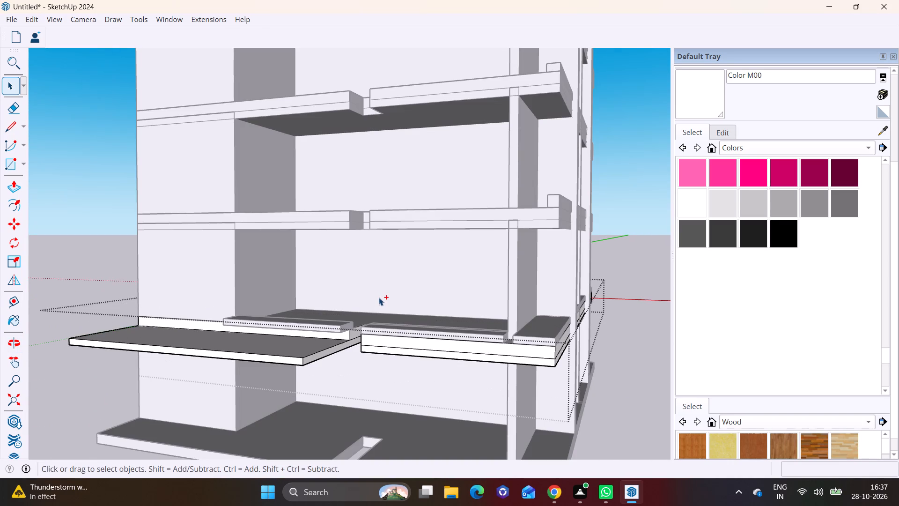
pyautogui.hotkey('ctrl', 'z')
# Draw a vertical line across both left-hand edge bands of the first slab, in line with the wall corner.
pyautogui.scroll(4, 205, 377)
pyautogui.moveTo(259, 324); pyautogui.dragTo(406, 291, button='middle')
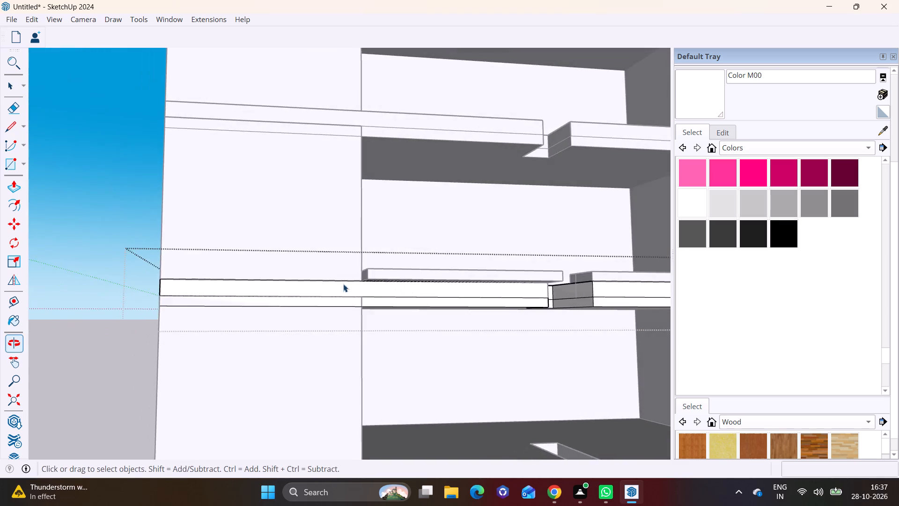
pyautogui.scroll(7, 335, 282)
pyautogui.click(11, 126)
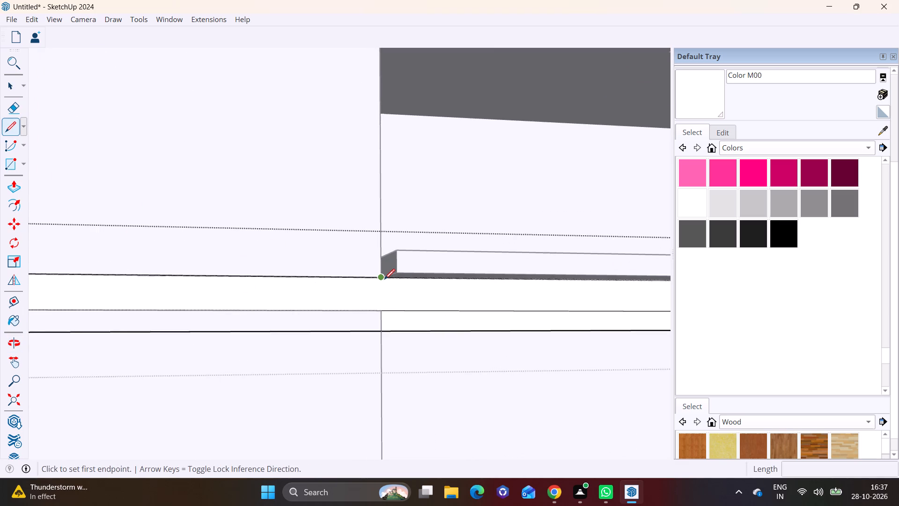
pyautogui.click(384, 279)
pyautogui.click(383, 331)
pyautogui.press('space')
# Push/Pull the first slab's upper band, between the drawn line and the notch, outward 2' 1 1/4" to meet the raised strip's face.
pyautogui.click(434, 295)
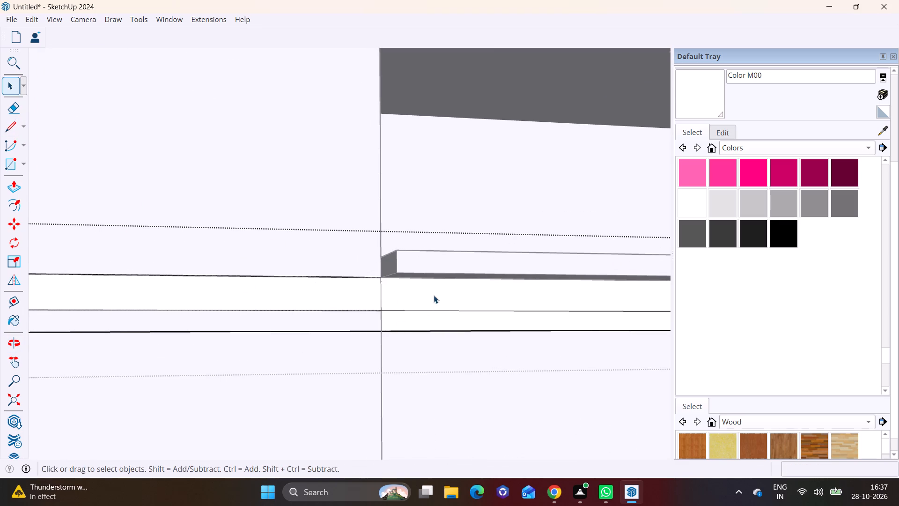
pyautogui.moveTo(430, 310); pyautogui.dragTo(256, 363, button='middle')
pyautogui.scroll(-2, 328, 353)
pyautogui.keyDown('shift'); pyautogui.moveTo(411, 384); pyautogui.dragTo(392, 296, button='middle'); pyautogui.keyUp('shift')
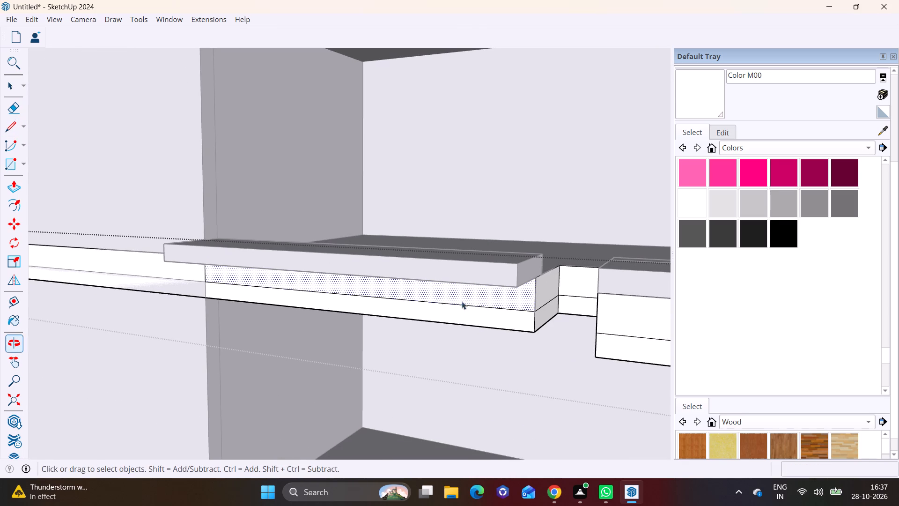
pyautogui.click(7, 187)
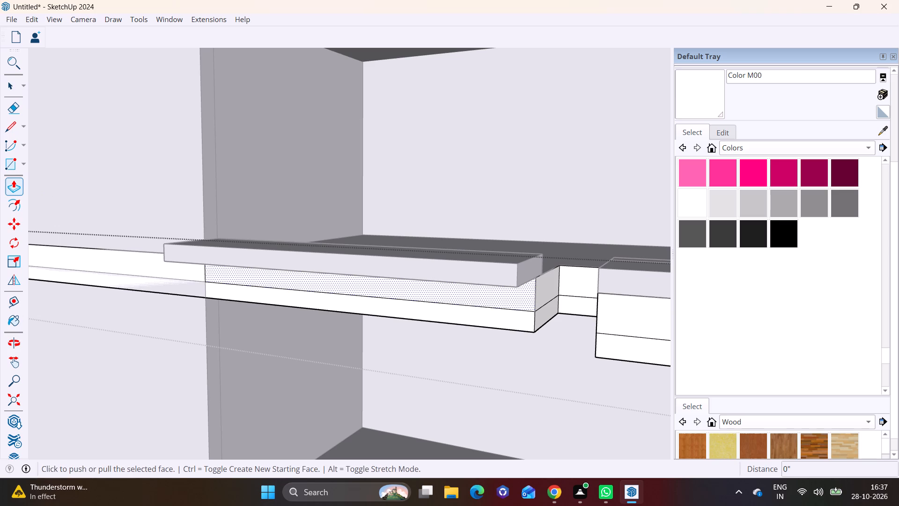
pyautogui.click(501, 299)
pyautogui.click(610, 276)
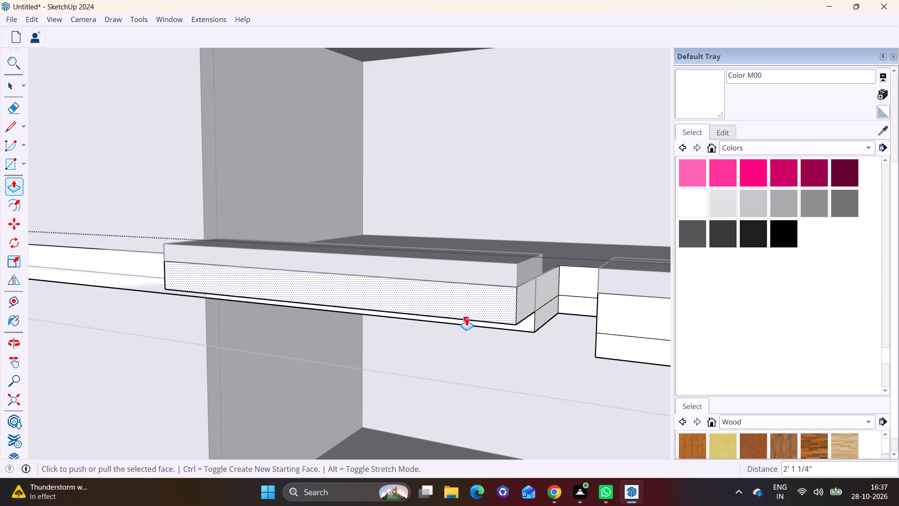
# Extend the first slab's lower band beneath it outward by the same 2' 1 1/4", and close the slab.
pyautogui.moveTo(466, 318); pyautogui.dragTo(421, 241, button='middle')
pyautogui.press('space')
pyautogui.click(489, 283)
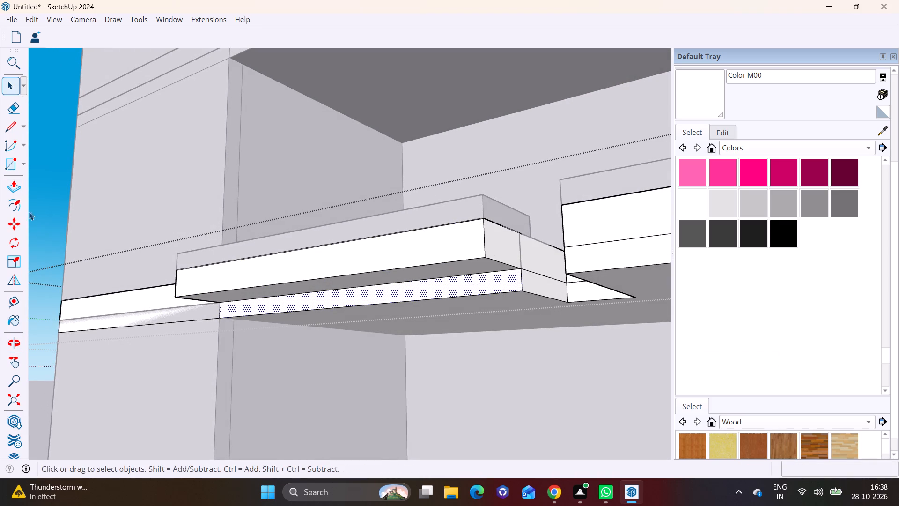
pyautogui.click(9, 186)
pyautogui.doubleClick(497, 282)
pyautogui.press('space')
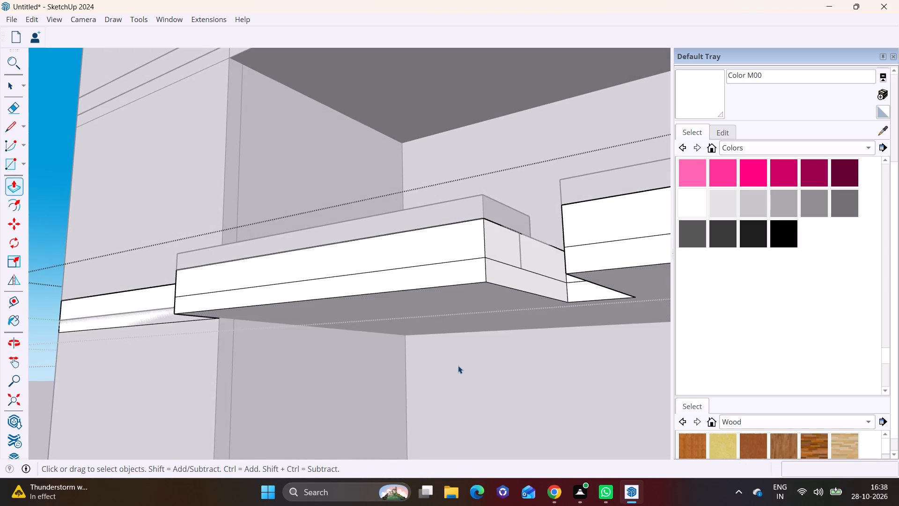
pyautogui.click(458, 365)
# Draw a vertical line across the second slab's left-hand edge bands, in line with the wall corner.
pyautogui.scroll(-5, 459, 365)
pyautogui.moveTo(471, 321); pyautogui.dragTo(473, 373, button='middle')
pyautogui.scroll(-1, 470, 373)
pyautogui.click(105, 229)
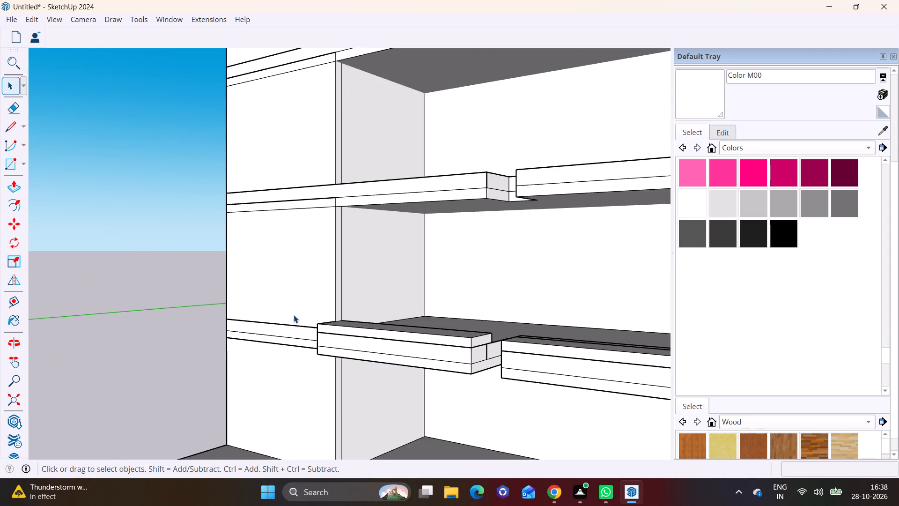
pyautogui.scroll(5, 294, 315)
pyautogui.scroll(-6, 342, 316)
pyautogui.keyDown('shift'); pyautogui.moveTo(342, 316); pyautogui.dragTo(219, 316, button='middle'); pyautogui.keyUp('shift')
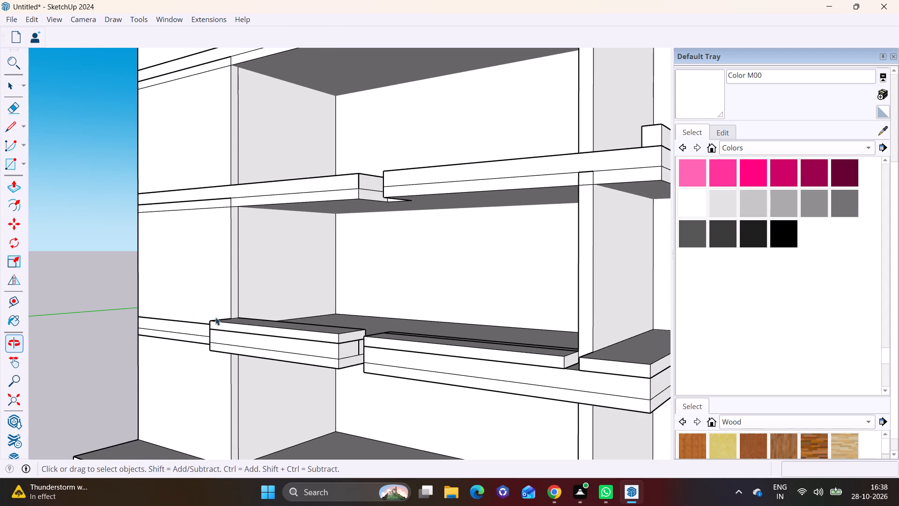
pyautogui.moveTo(258, 318); pyautogui.dragTo(529, 334, button='middle')
pyautogui.scroll(5, 351, 135)
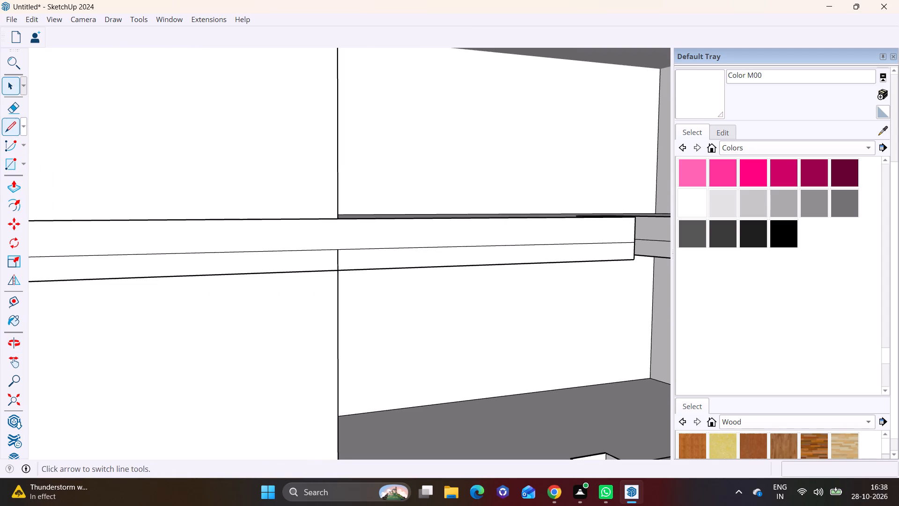
pyautogui.click(15, 128)
pyautogui.scroll(3, 309, 283)
pyautogui.moveTo(316, 273); pyautogui.dragTo(300, 263, button='middle')
pyautogui.click(328, 183)
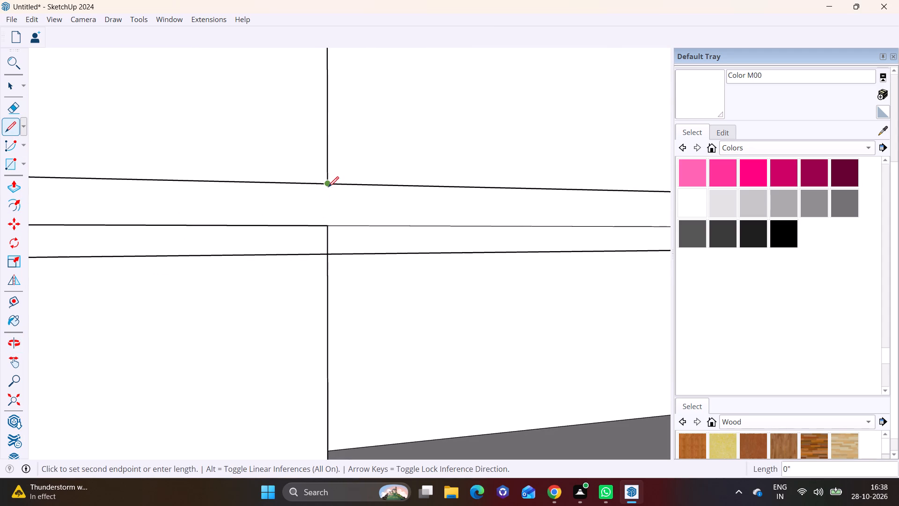
pyautogui.click(330, 255)
# Draw matching vertical lines across the left-hand edge bands of the third and fourth slabs at the wall corner.
pyautogui.scroll(-8, 343, 197)
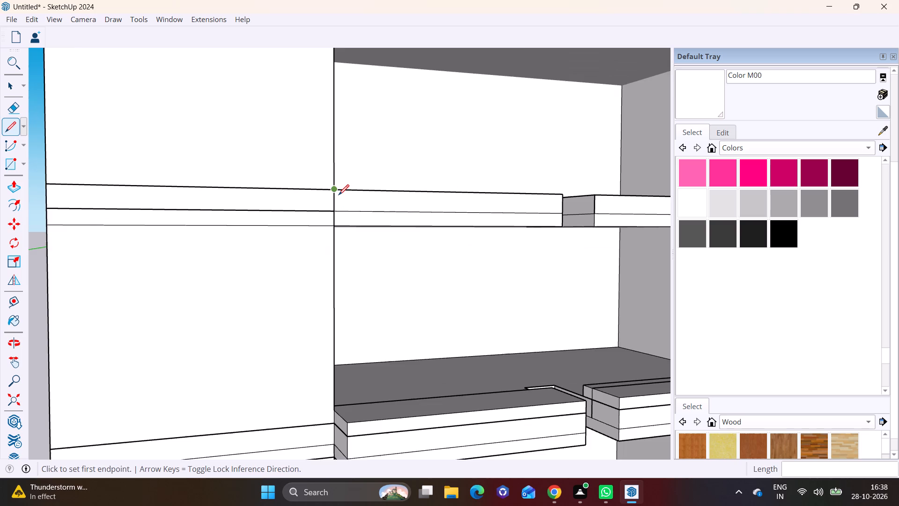
pyautogui.scroll(-4, 339, 195)
pyautogui.keyDown('shift'); pyautogui.moveTo(361, 149); pyautogui.dragTo(379, 382, button='middle'); pyautogui.keyUp('shift')
pyautogui.scroll(6, 366, 379)
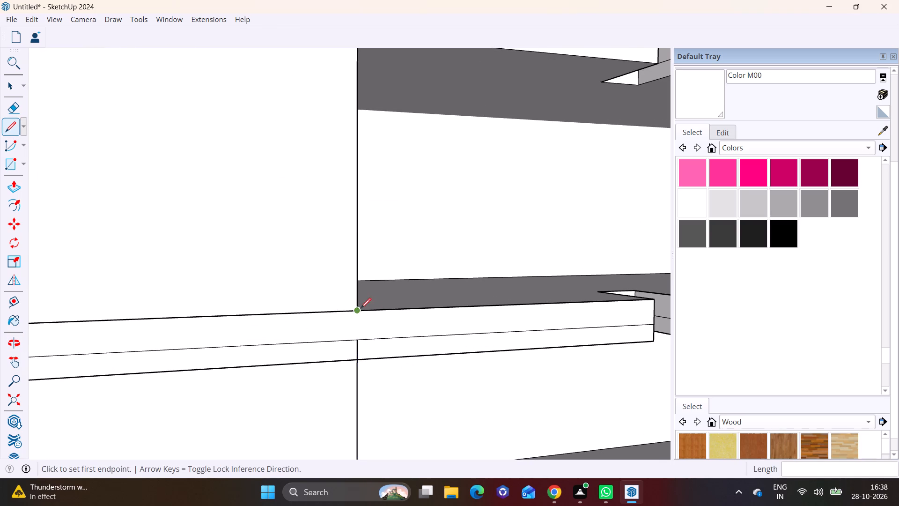
pyautogui.click(355, 309)
pyautogui.click(363, 359)
pyautogui.scroll(-3, 354, 297)
pyautogui.keyDown('shift'); pyautogui.moveTo(339, 183); pyautogui.dragTo(320, 434, button='middle'); pyautogui.keyUp('shift')
pyautogui.click(340, 314)
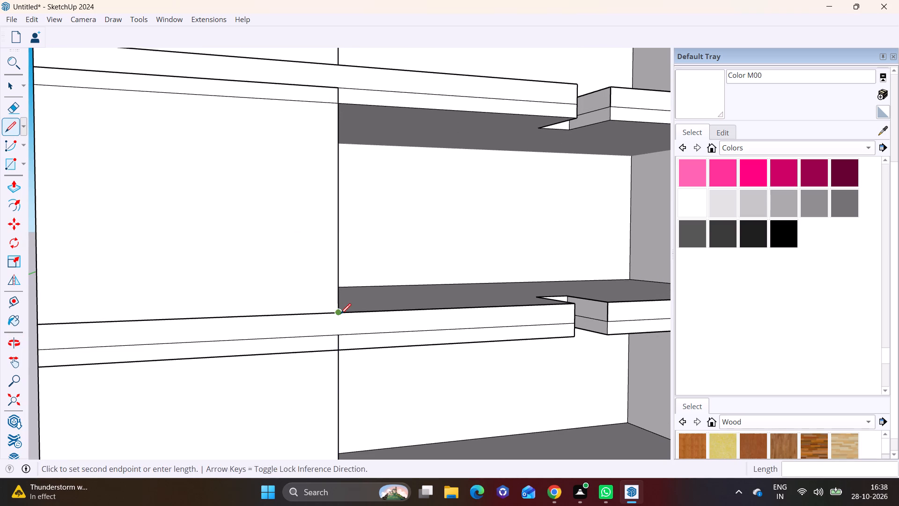
pyautogui.click(342, 349)
# Draw matching vertical lines, about 1' 8 3/16" tall, across the fifth and sixth slabs' left-hand edge bands at the wall corner.
pyautogui.scroll(-3, 340, 292)
pyautogui.keyDown('shift'); pyautogui.moveTo(334, 204); pyautogui.dragTo(321, 417, button='middle'); pyautogui.keyUp('shift')
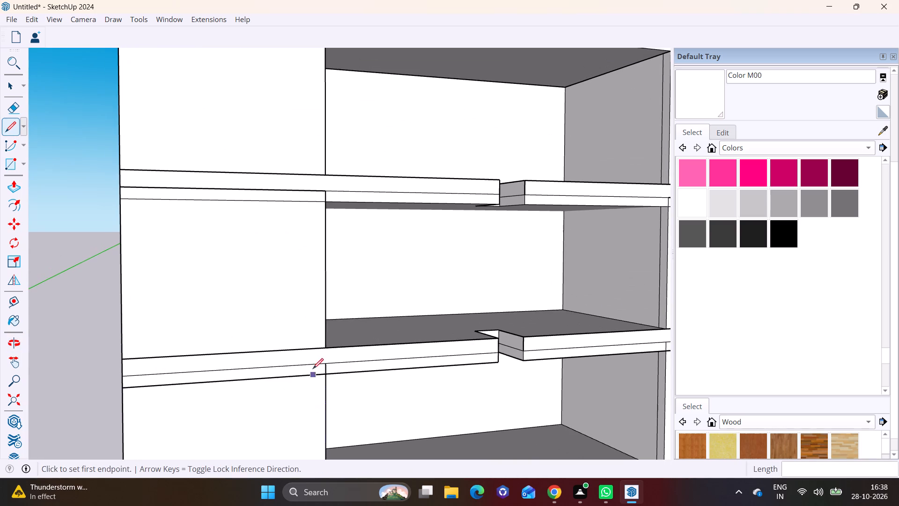
pyautogui.click(324, 350)
pyautogui.click(326, 379)
pyautogui.keyDown('shift'); pyautogui.moveTo(324, 321); pyautogui.dragTo(331, 361, button='middle'); pyautogui.keyUp('shift')
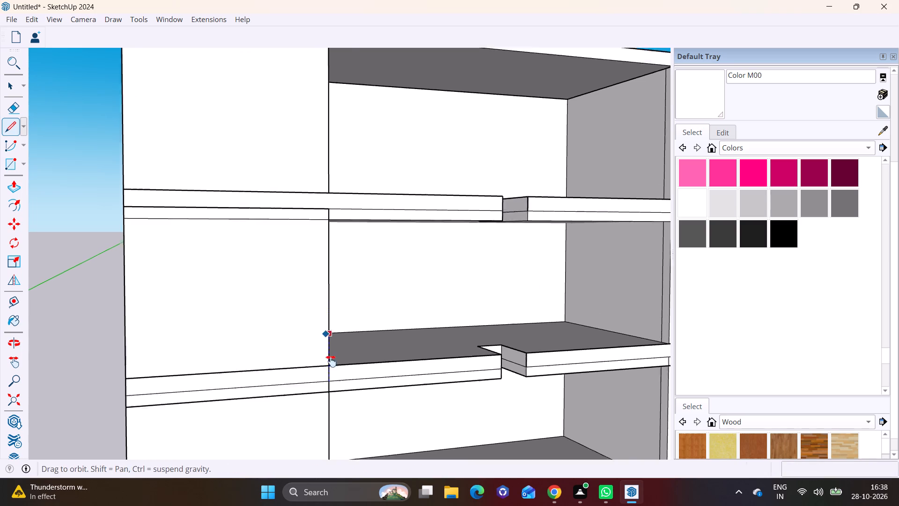
pyautogui.keyDown('shift'); pyautogui.moveTo(331, 361); pyautogui.dragTo(337, 468, button='middle'); pyautogui.keyUp('shift')
pyautogui.click(341, 322)
pyautogui.click(343, 350)
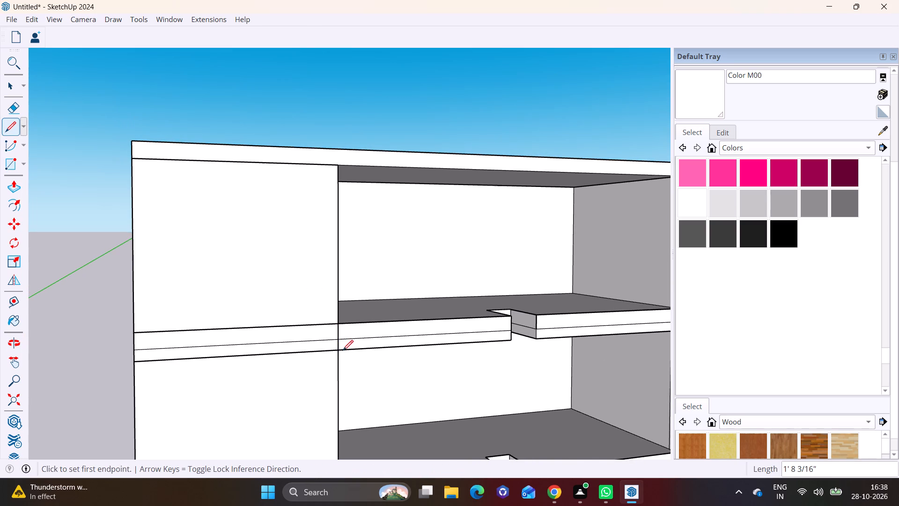
# Open the second slab for editing and select all of its connected geometry.
pyautogui.scroll(-6, 343, 350)
pyautogui.moveTo(369, 385); pyautogui.dragTo(162, 419, button='middle')
pyautogui.keyDown('shift'); pyautogui.moveTo(182, 358); pyautogui.dragTo(389, 136, button='middle'); pyautogui.keyUp('shift')
pyautogui.keyDown('shift'); pyautogui.moveTo(513, 340); pyautogui.dragTo(445, 232, button='middle'); pyautogui.keyUp('shift')
pyautogui.moveTo(473, 369); pyautogui.dragTo(374, 397, button='middle')
pyautogui.scroll(6, 349, 308)
pyautogui.keyDown('shift'); pyautogui.moveTo(366, 350); pyautogui.dragTo(395, 238, button='middle'); pyautogui.keyUp('shift')
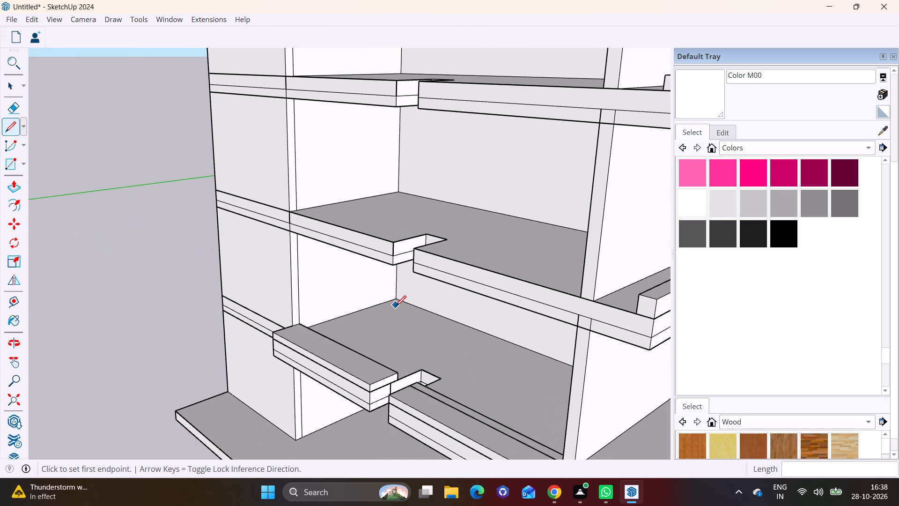
pyautogui.press('space')
pyautogui.click(362, 239)
pyautogui.click(364, 223)
pyautogui.doubleClick(359, 243)
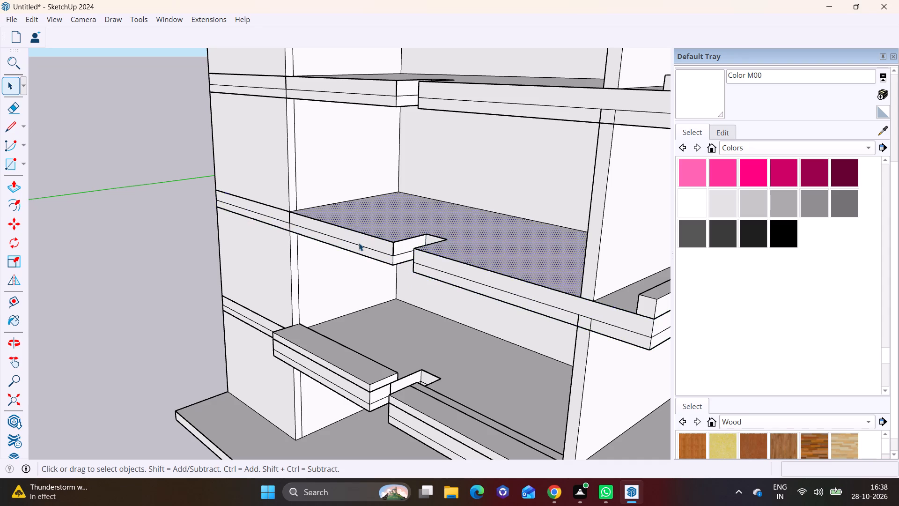
pyautogui.click(364, 239)
pyautogui.click(364, 239)
pyautogui.click(362, 239)
pyautogui.click(362, 239)
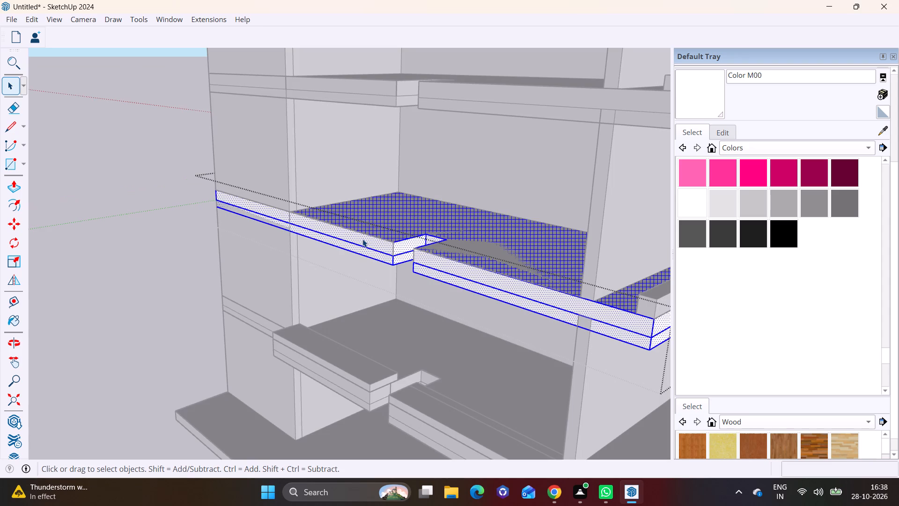
# Draw rectangles over the second slab's bands from wall corner to notch, about 12' 5 3/4" by 1' and 12' 5 3/4" by 8 3/16".
pyautogui.moveTo(329, 238); pyautogui.dragTo(525, 177, button='middle')
pyautogui.scroll(2, 438, 214)
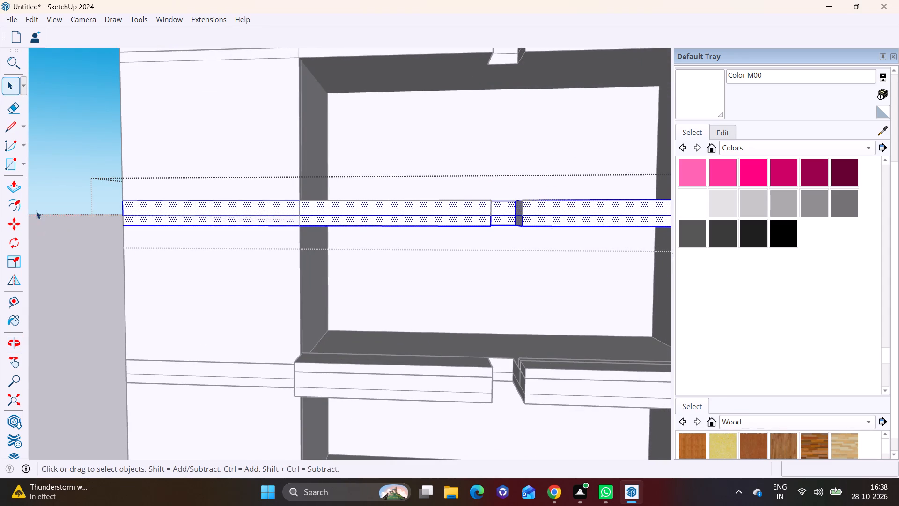
pyautogui.click(22, 162)
pyautogui.click(27, 182)
pyautogui.scroll(2, 288, 238)
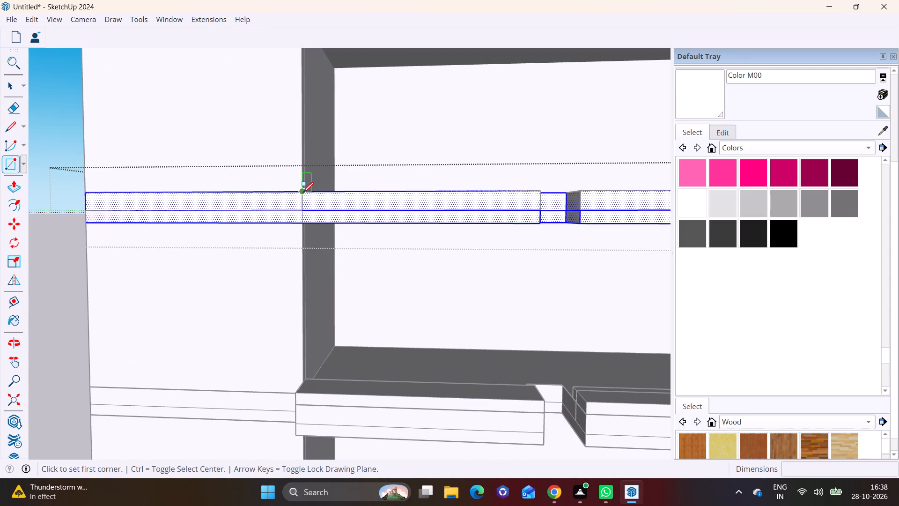
pyautogui.click(303, 193)
pyautogui.click(535, 212)
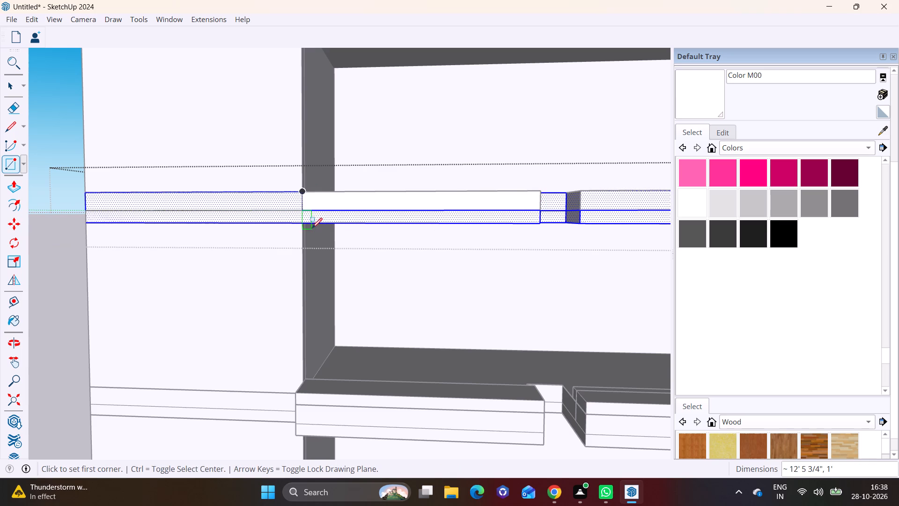
pyautogui.click(302, 212)
pyautogui.click(543, 222)
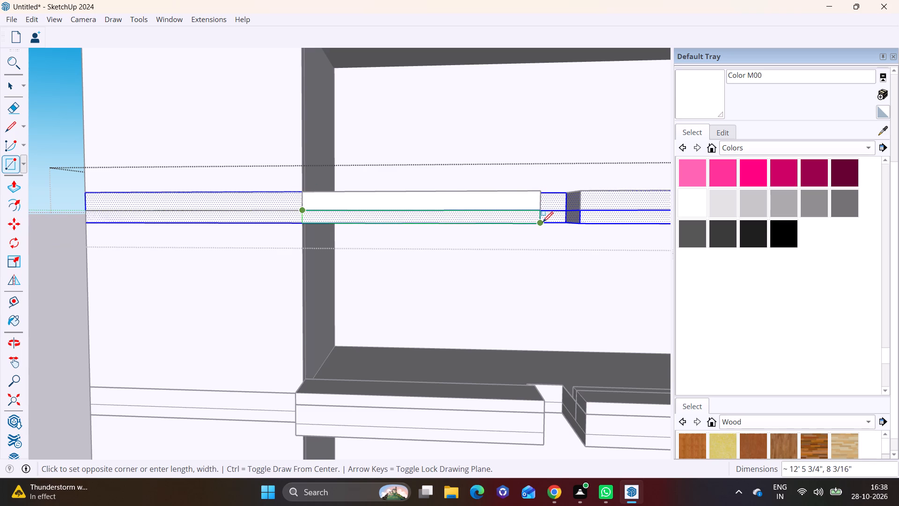
pyautogui.moveTo(494, 234); pyautogui.dragTo(411, 275, button='middle')
pyautogui.press('space')
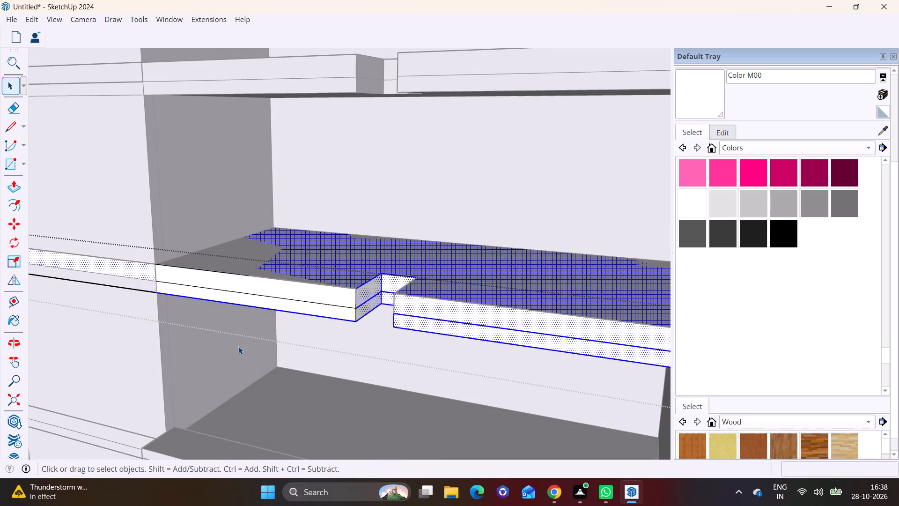
# Open the second slab for editing and pull its upper edge band outward about 3' 1/8" between the wall corner and notch.
pyautogui.click(238, 346)
pyautogui.click(272, 292)
pyautogui.doubleClick(258, 277)
pyautogui.click(260, 287)
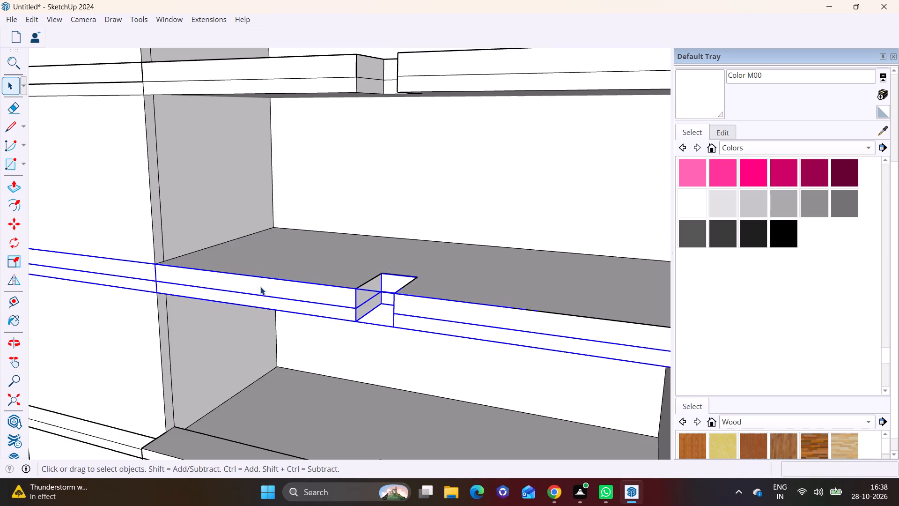
pyautogui.click(259, 288)
pyautogui.doubleClick(262, 283)
pyautogui.click(262, 283)
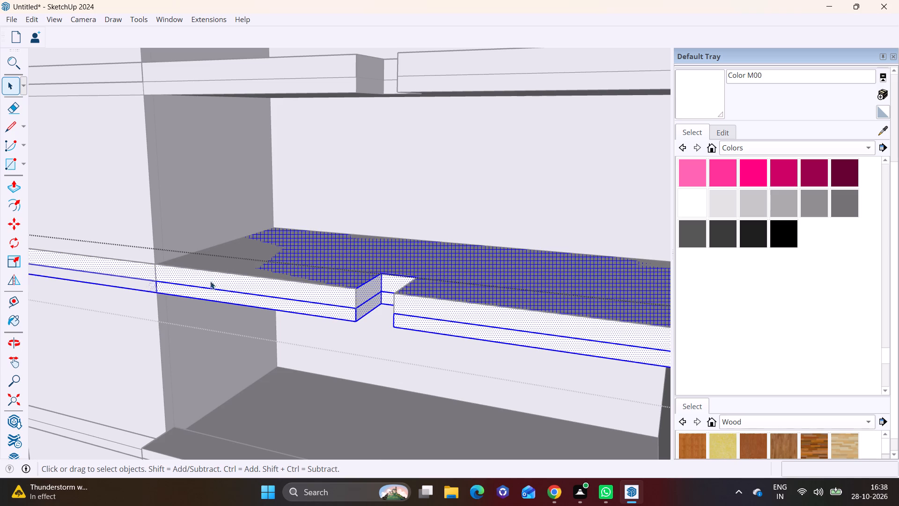
pyautogui.click(220, 279)
pyautogui.click(17, 187)
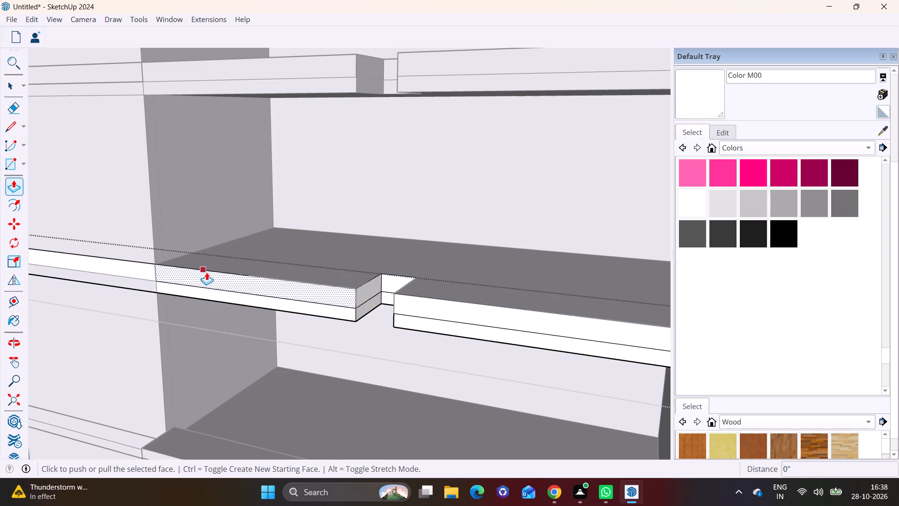
pyautogui.click(211, 266)
pyautogui.moveTo(220, 301); pyautogui.dragTo(249, 231, button='middle')
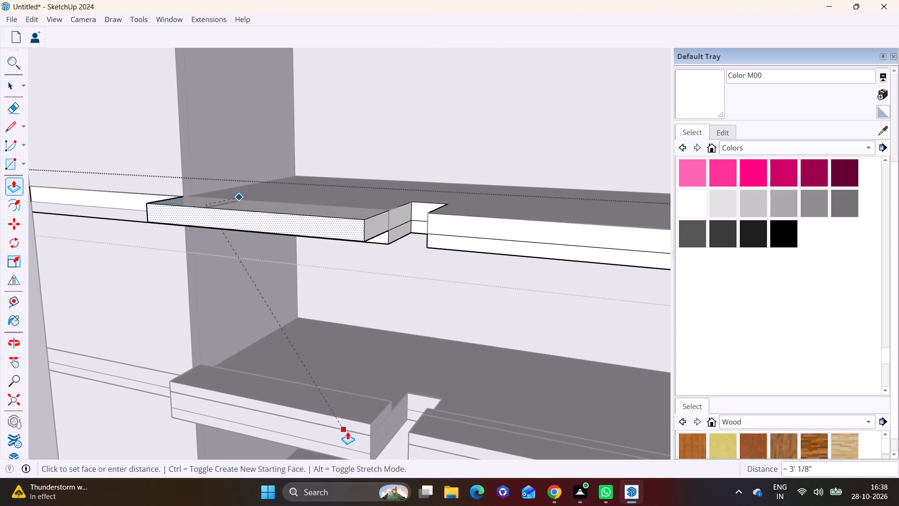
pyautogui.click(356, 431)
# Pull the lower edge band between the wall corner and notch outward by the same distance as the upper band.
pyautogui.press('space')
pyautogui.click(380, 239)
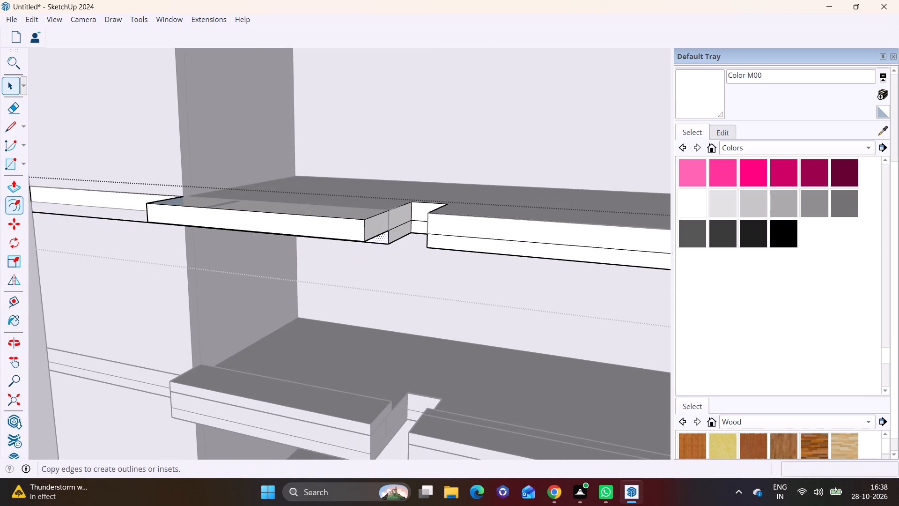
pyautogui.click(14, 190)
pyautogui.doubleClick(384, 238)
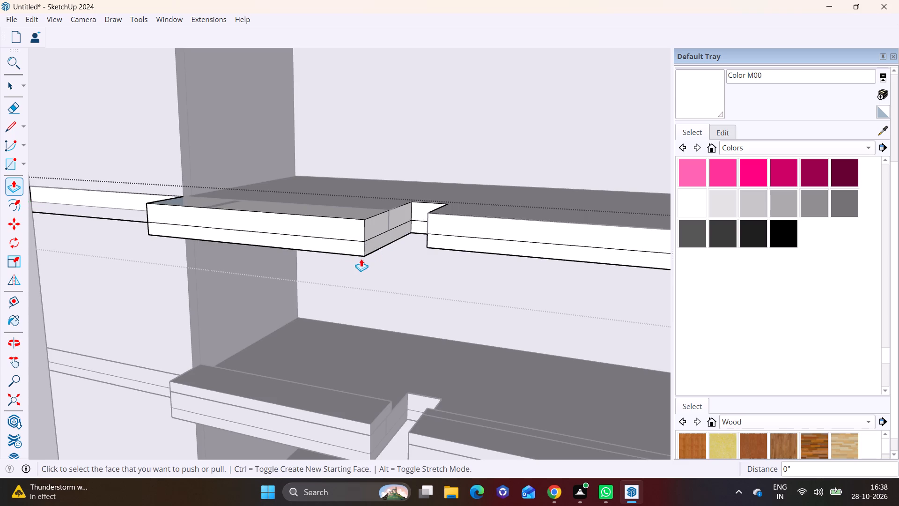
# Pull both edge bands on the far side of the second slab's notch outward by the same distance, and close the slab.
pyautogui.scroll(-5, 361, 272)
pyautogui.moveTo(420, 280); pyautogui.dragTo(201, 336, button='middle')
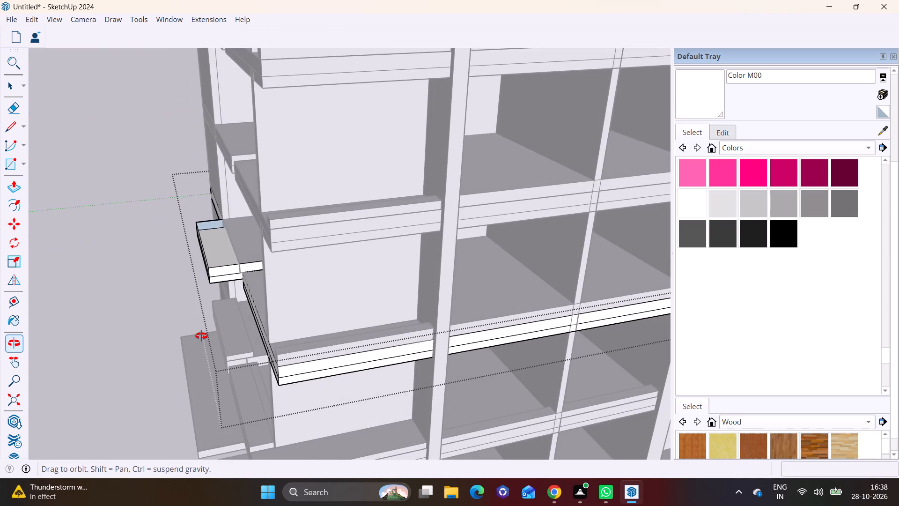
pyautogui.moveTo(201, 336); pyautogui.dragTo(380, 322, button='middle')
pyautogui.scroll(3, 429, 299)
pyautogui.doubleClick(432, 296)
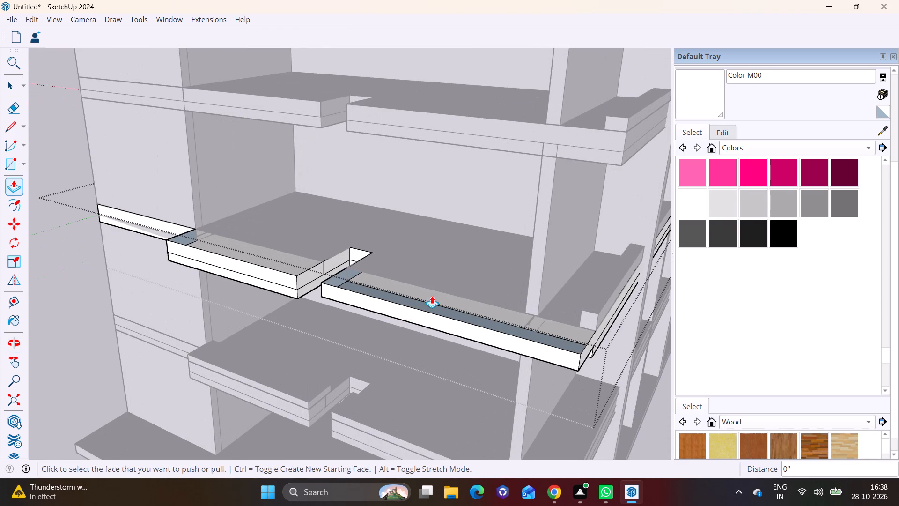
pyautogui.doubleClick(449, 300)
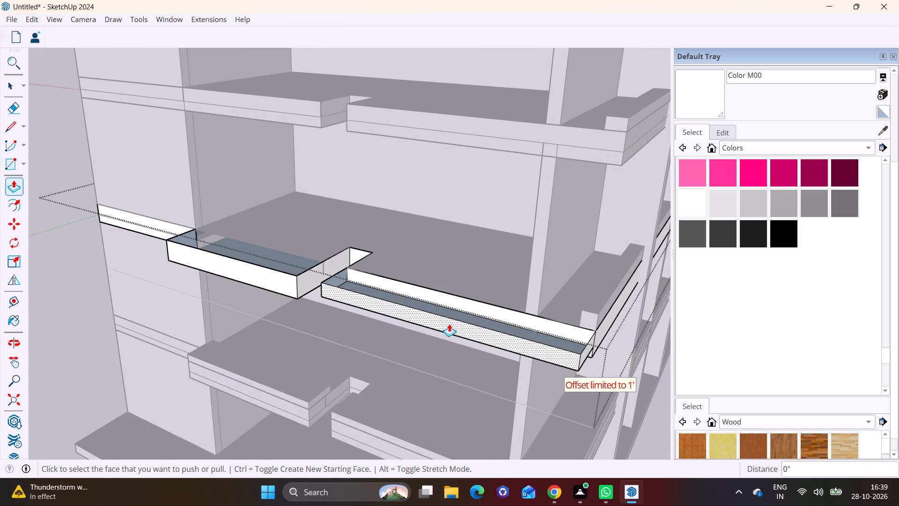
pyautogui.hotkey('ctrl', 'z')
pyautogui.moveTo(454, 329); pyautogui.dragTo(449, 227, button='middle')
pyautogui.doubleClick(472, 214)
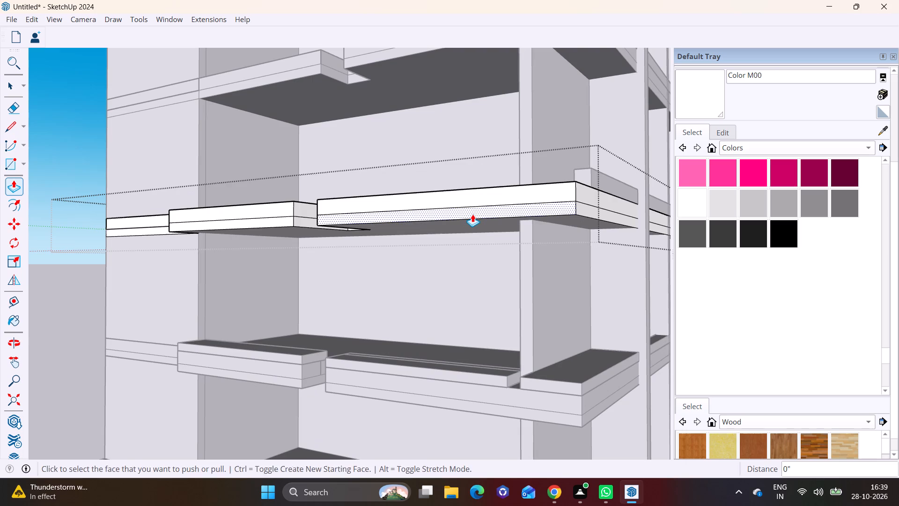
pyautogui.moveTo(476, 214); pyautogui.dragTo(493, 289, button='middle')
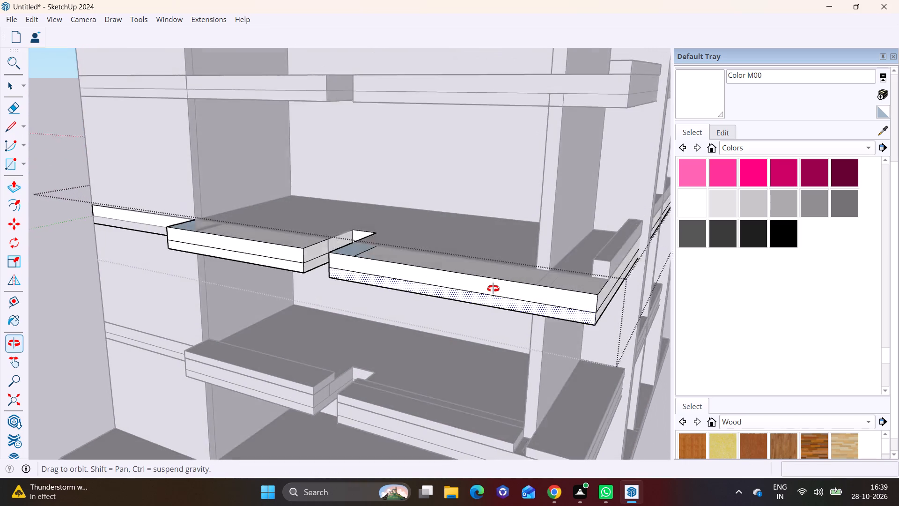
pyautogui.moveTo(493, 289); pyautogui.dragTo(498, 303, button='middle')
pyautogui.press('space')
pyautogui.click(325, 320)
# Draw a rectangle over the opening in the second slab's extension at the wall corner.
pyautogui.moveTo(386, 292); pyautogui.dragTo(390, 370, button='middle')
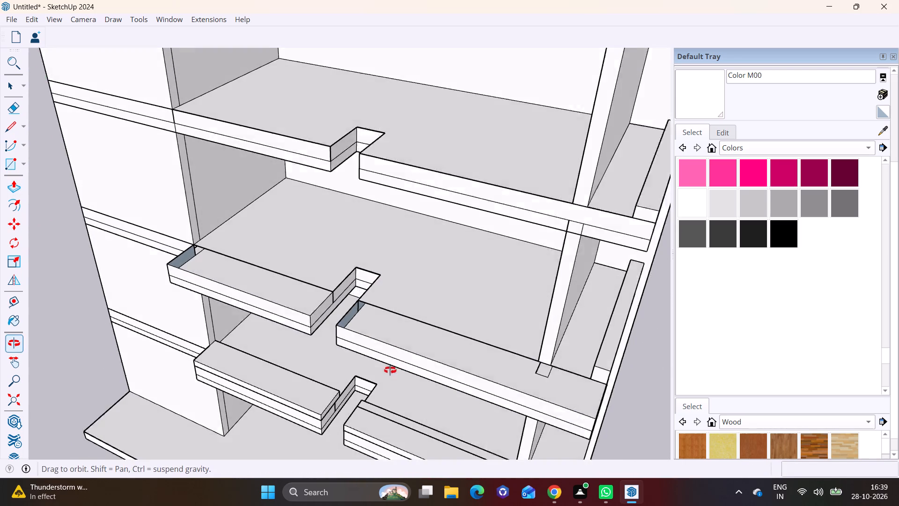
pyautogui.moveTo(390, 370); pyautogui.dragTo(392, 384, button='middle')
pyautogui.click(23, 163)
pyautogui.click(39, 180)
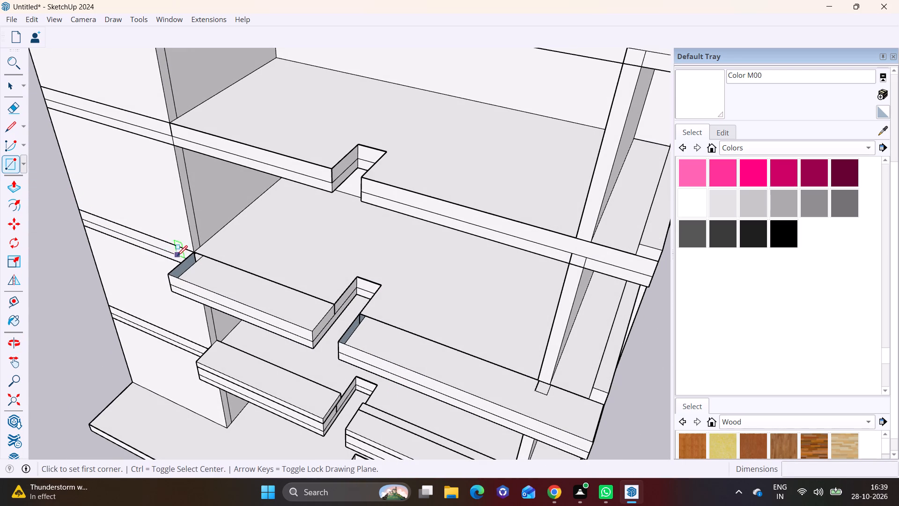
pyautogui.scroll(10, 177, 256)
pyautogui.click(216, 221)
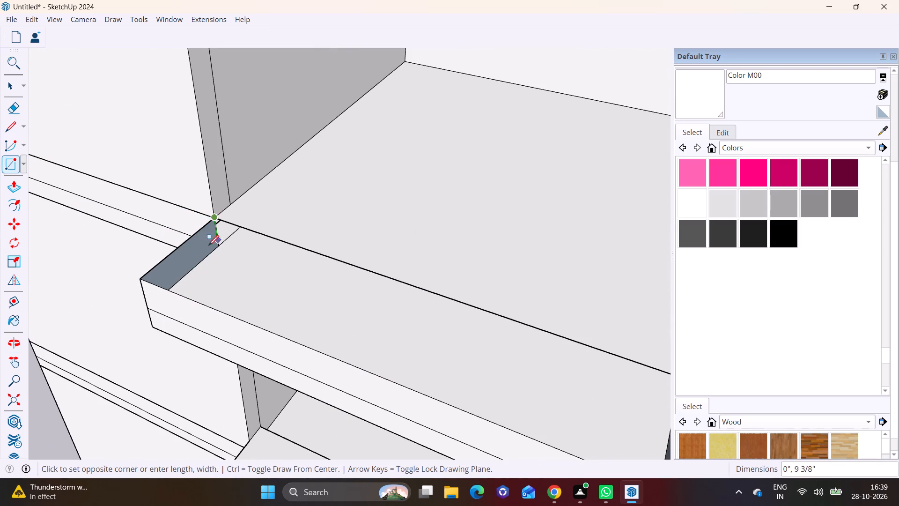
pyautogui.click(169, 289)
# Cover the opening beside the notch on the second slab's longer extension with a rectangle about 7 11/16" by 3' 1/8".
pyautogui.scroll(-3, 208, 281)
pyautogui.moveTo(442, 355); pyautogui.dragTo(169, 275, button='middle')
pyautogui.click(308, 295)
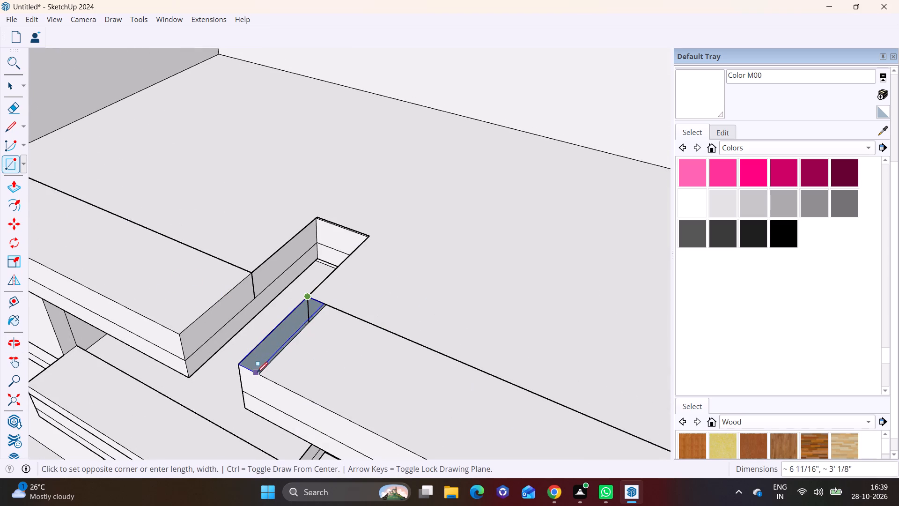
pyautogui.click(257, 373)
pyautogui.hotkey('ctrl', 'z')
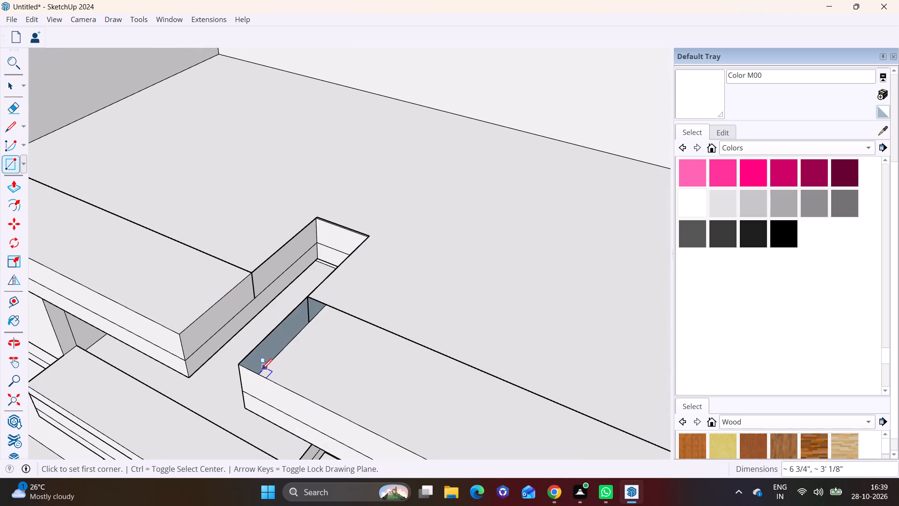
pyautogui.click(258, 375)
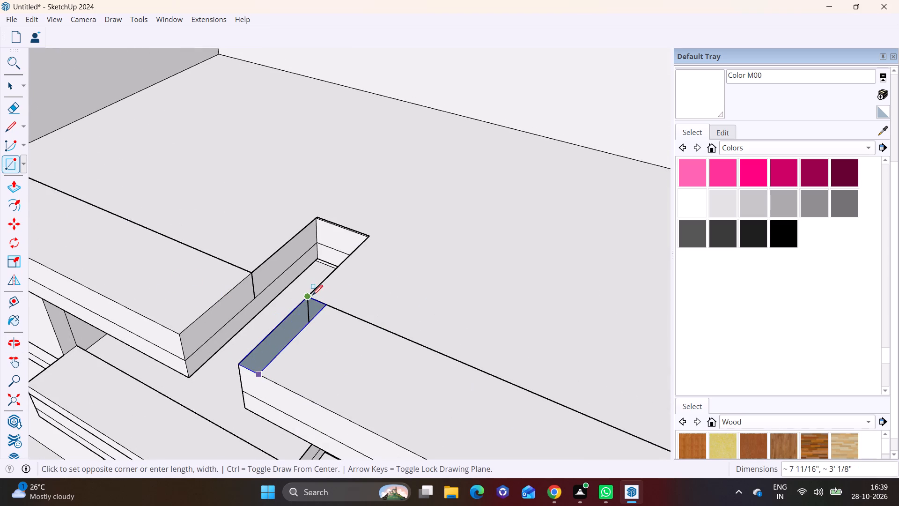
pyautogui.click(312, 295)
pyautogui.press('space')
# Move the inner edge of the wall-corner cover rectangle along the second slab's shorter extension toward the notch.
pyautogui.scroll(-13, 339, 310)
pyautogui.moveTo(334, 341); pyautogui.dragTo(328, 302, button='middle')
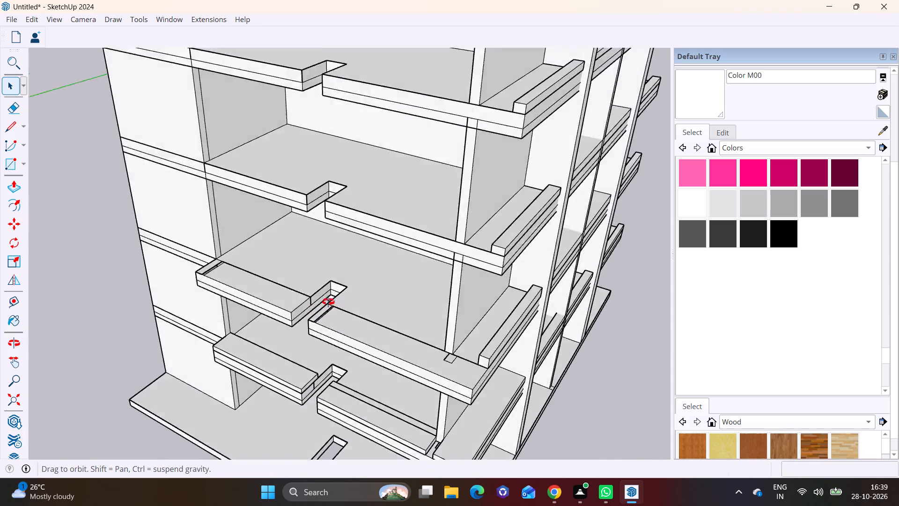
pyautogui.moveTo(328, 302); pyautogui.dragTo(370, 277, button='middle')
pyautogui.scroll(4, 247, 265)
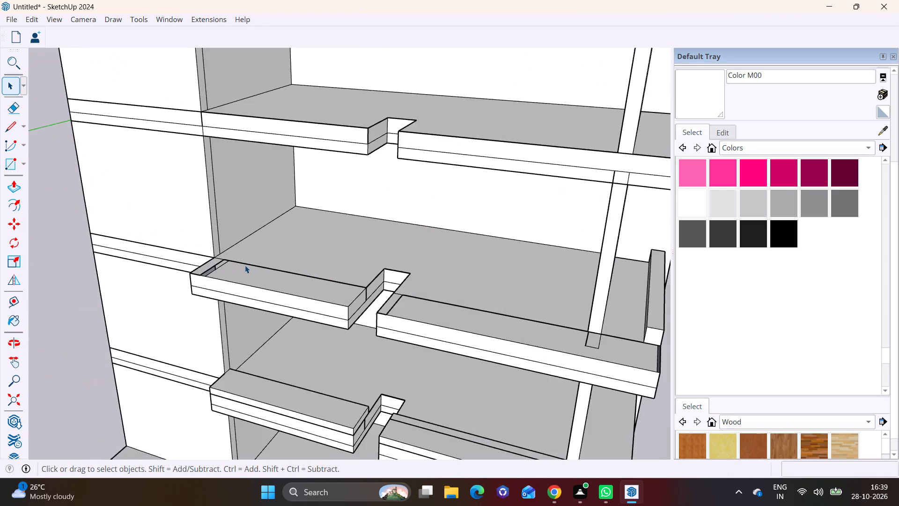
pyautogui.scroll(8, 245, 265)
pyautogui.moveTo(180, 261); pyautogui.dragTo(163, 328, button='middle')
pyautogui.moveTo(160, 324); pyautogui.dragTo(131, 260, button='middle')
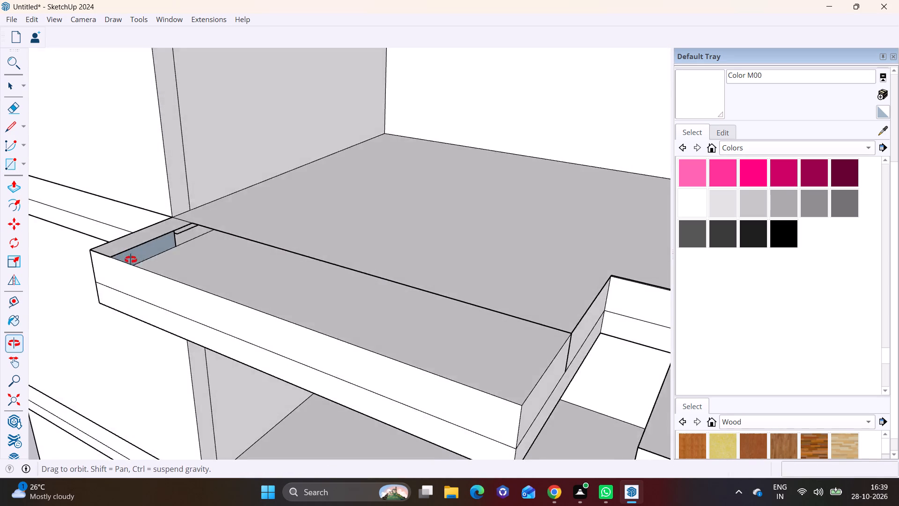
pyautogui.moveTo(131, 260); pyautogui.dragTo(20, 263, button='middle')
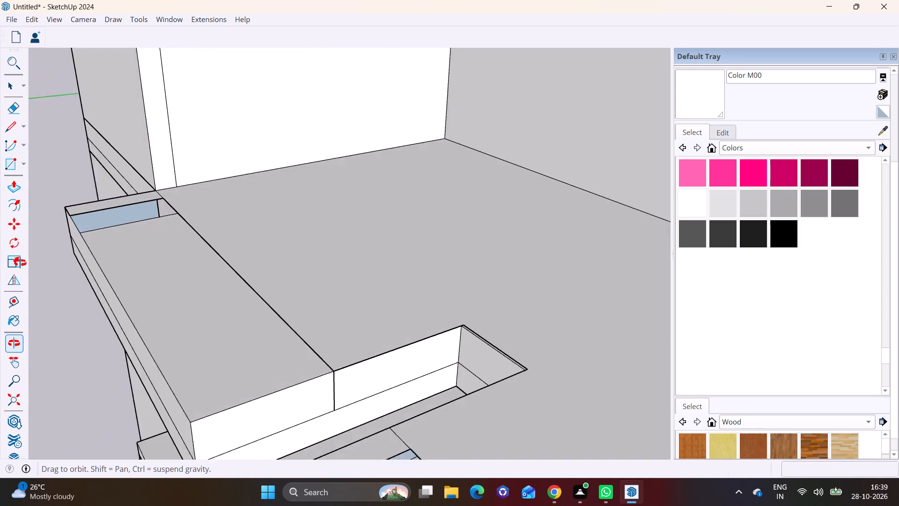
pyautogui.moveTo(20, 263); pyautogui.dragTo(22, 257, button='middle')
pyautogui.click(117, 204)
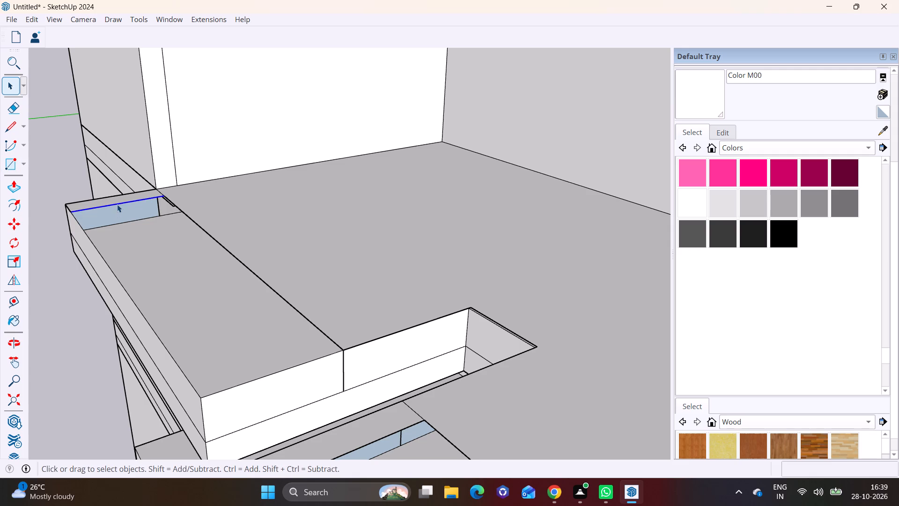
pyautogui.click(117, 204)
pyautogui.press('m')
pyautogui.click(117, 204)
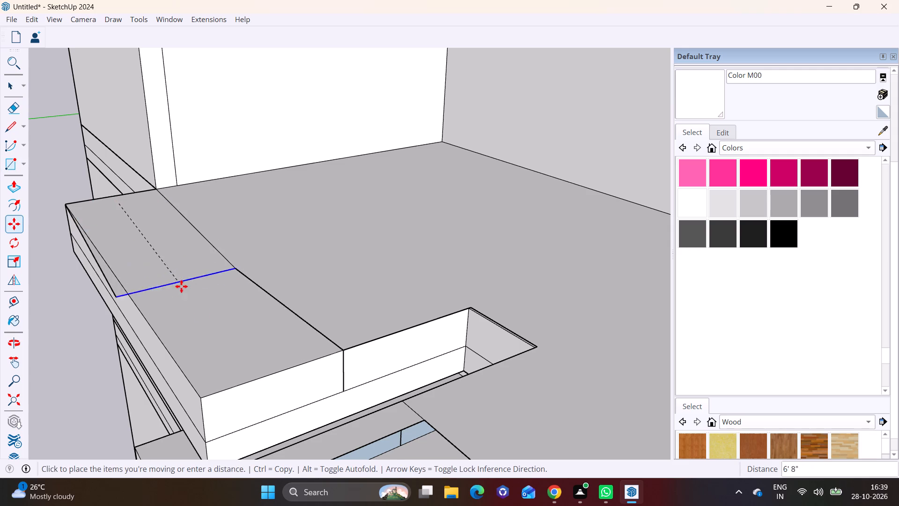
pyautogui.click(273, 376)
pyautogui.press('space')
pyautogui.click(92, 369)
# Pull the end face of the first slab's side raised strip across the gap to meet the front raised strip.
pyautogui.scroll(-6, 92, 365)
pyautogui.scroll(-4, 158, 369)
pyautogui.moveTo(301, 285); pyautogui.dragTo(410, 198, button='middle')
pyautogui.scroll(-3, 347, 315)
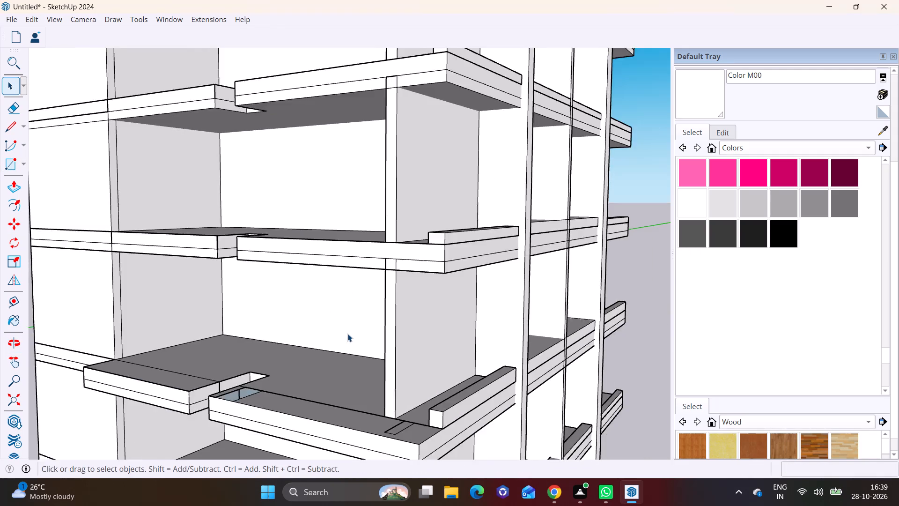
pyautogui.scroll(-3, 347, 334)
pyautogui.moveTo(418, 367); pyautogui.dragTo(375, 259, button='middle')
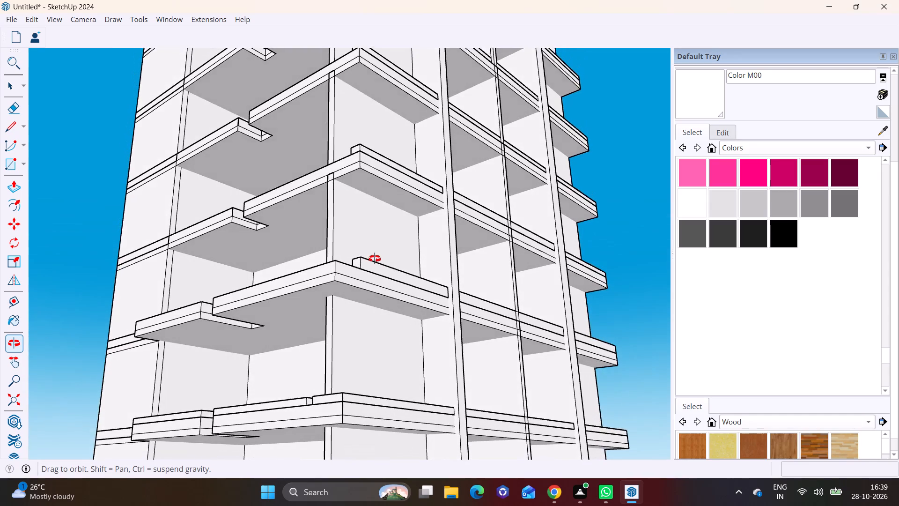
pyautogui.moveTo(375, 259); pyautogui.dragTo(390, 210, button='middle')
pyautogui.scroll(3, 377, 371)
pyautogui.moveTo(347, 299); pyautogui.dragTo(457, 464, button='middle')
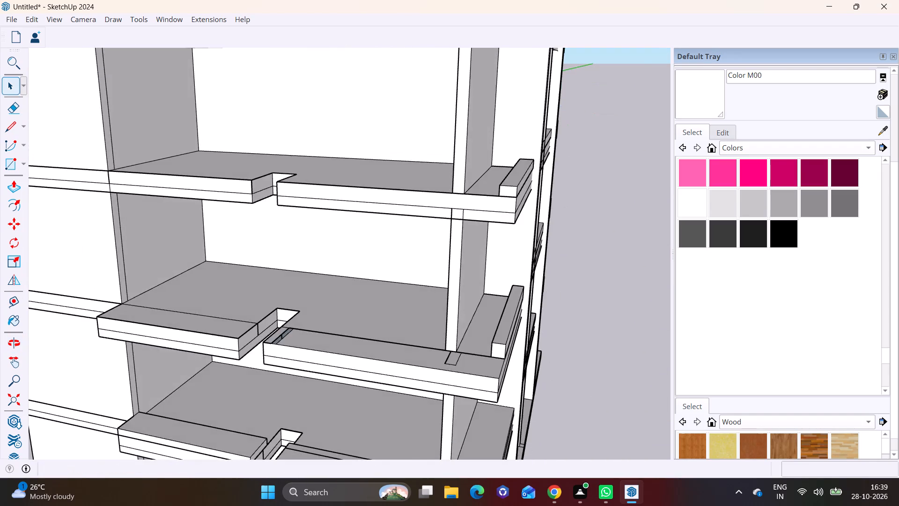
pyautogui.keyDown('shift'); pyautogui.moveTo(459, 407); pyautogui.dragTo(439, 314, button='middle'); pyautogui.keyUp('shift')
pyautogui.scroll(7, 421, 389)
pyautogui.click(407, 401)
pyautogui.click(409, 400)
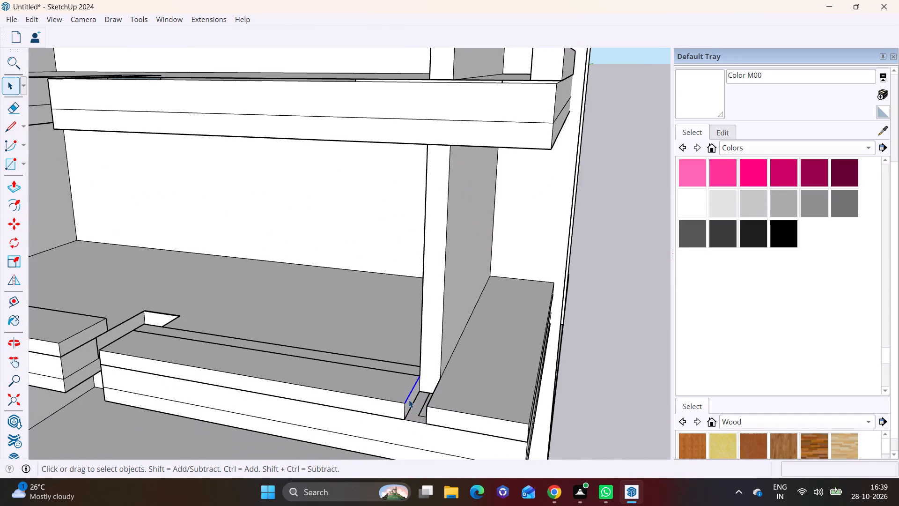
pyautogui.moveTo(433, 398); pyautogui.dragTo(575, 363, button='middle')
pyautogui.click(538, 352)
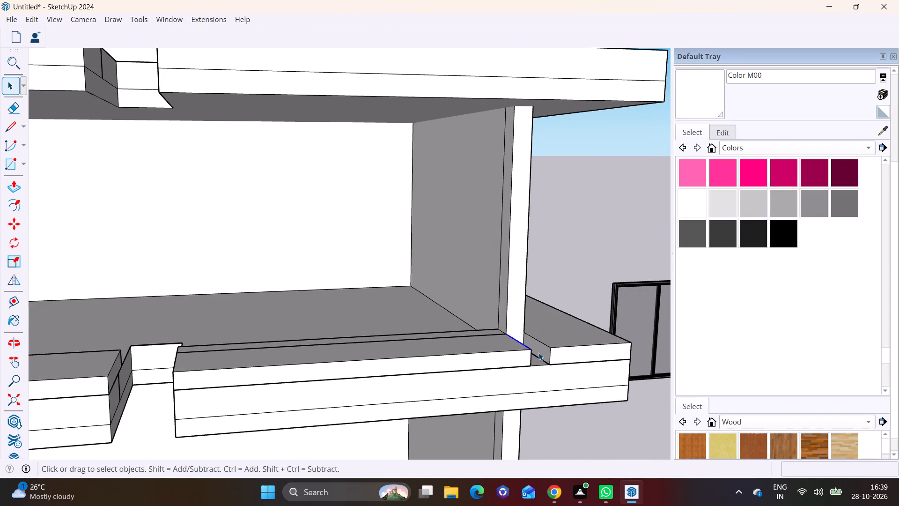
pyautogui.click(10, 184)
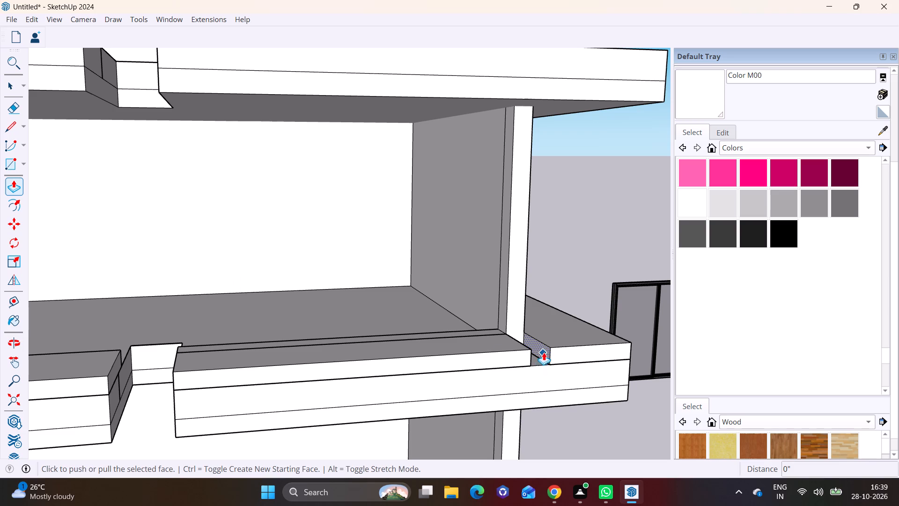
pyautogui.click(544, 352)
pyautogui.click(525, 355)
pyautogui.press('space')
pyautogui.click(560, 424)
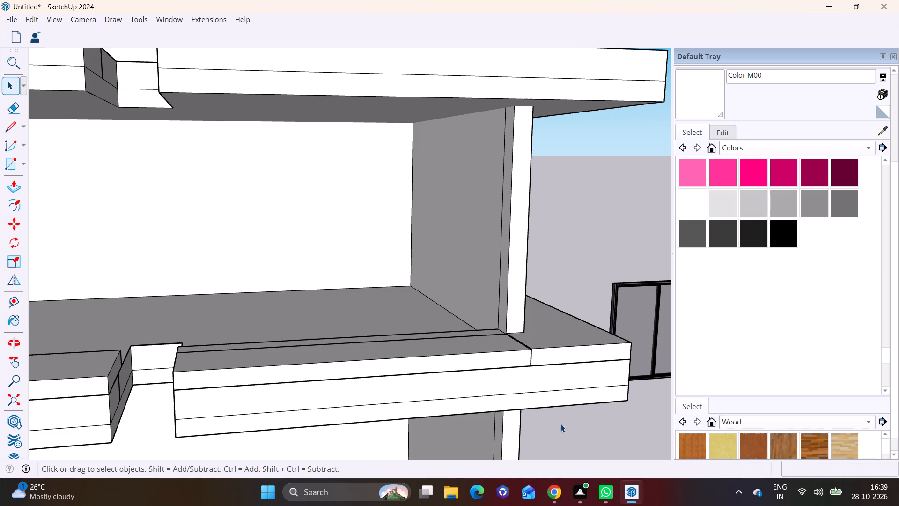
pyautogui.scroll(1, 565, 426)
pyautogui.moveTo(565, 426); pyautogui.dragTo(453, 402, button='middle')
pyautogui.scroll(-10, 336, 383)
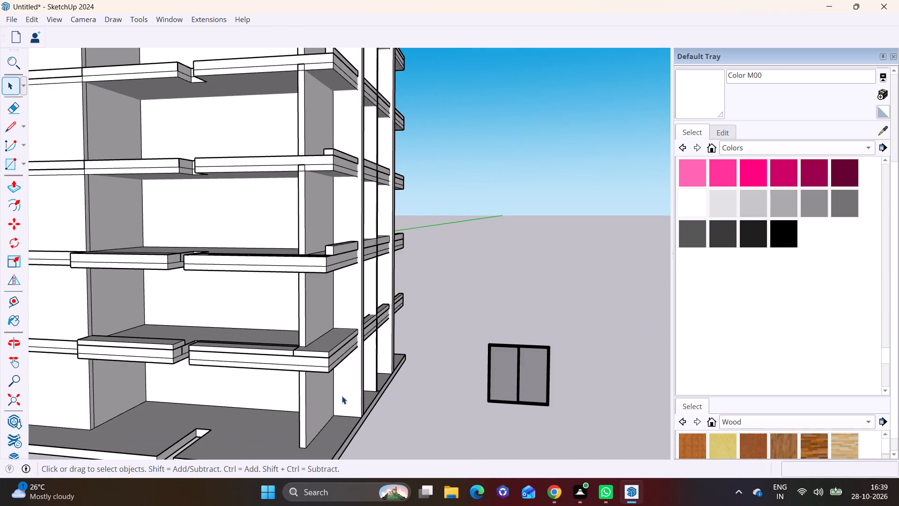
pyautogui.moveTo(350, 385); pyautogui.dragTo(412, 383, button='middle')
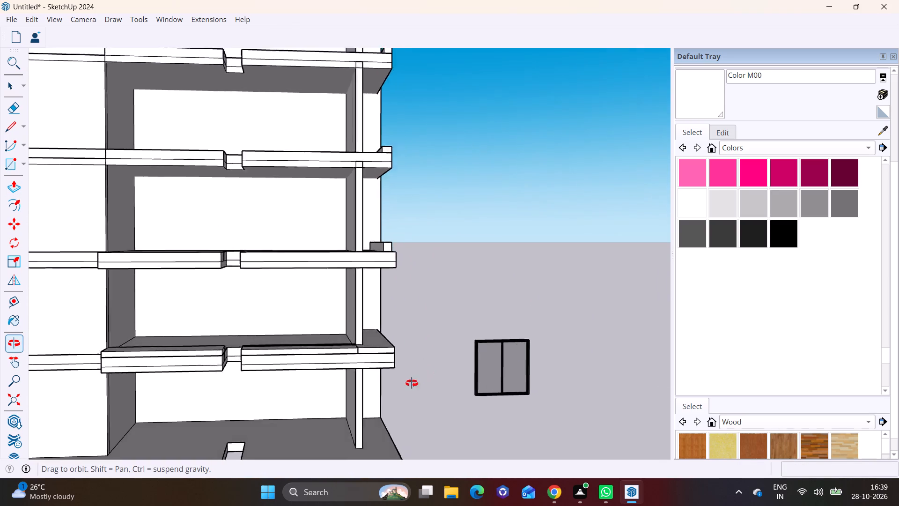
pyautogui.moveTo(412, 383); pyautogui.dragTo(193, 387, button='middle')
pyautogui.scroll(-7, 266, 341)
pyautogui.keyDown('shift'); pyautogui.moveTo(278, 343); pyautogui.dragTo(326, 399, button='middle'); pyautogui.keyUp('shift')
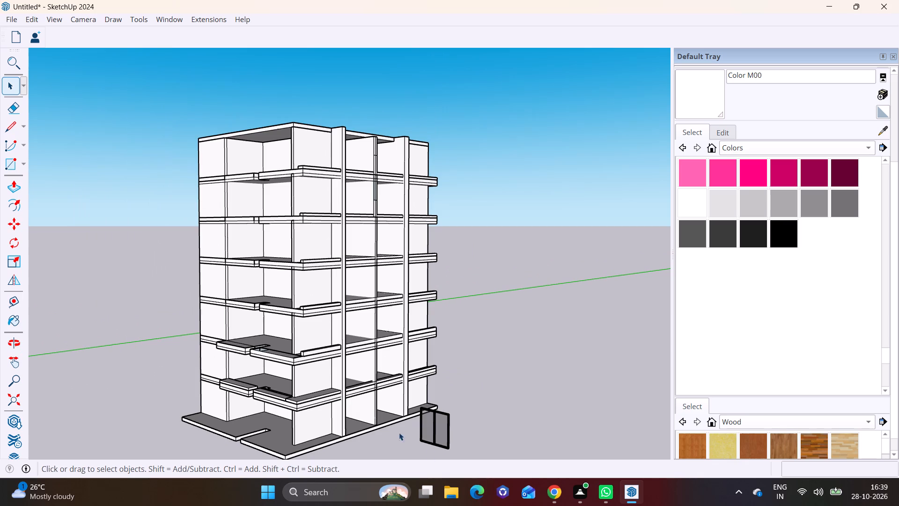
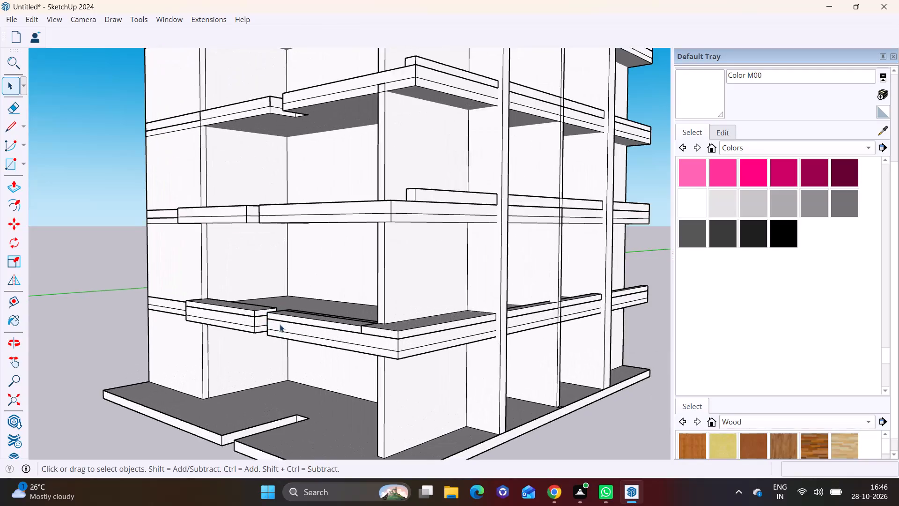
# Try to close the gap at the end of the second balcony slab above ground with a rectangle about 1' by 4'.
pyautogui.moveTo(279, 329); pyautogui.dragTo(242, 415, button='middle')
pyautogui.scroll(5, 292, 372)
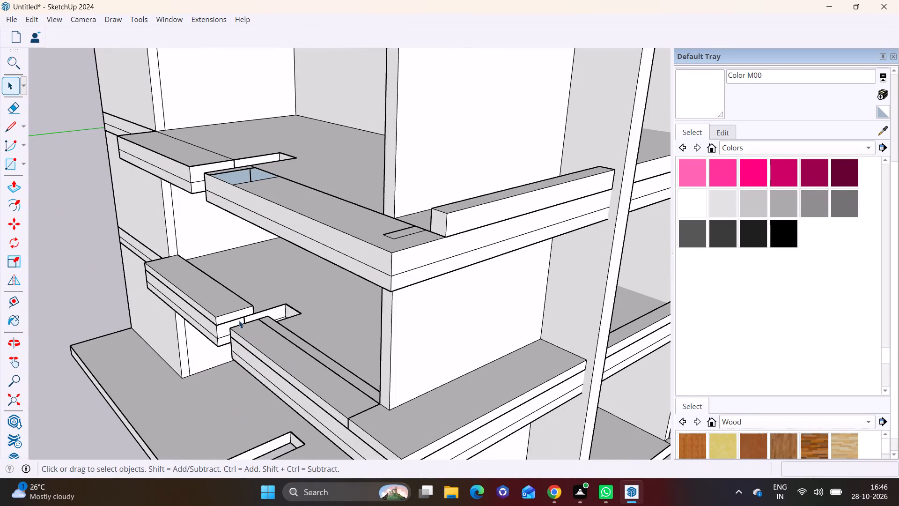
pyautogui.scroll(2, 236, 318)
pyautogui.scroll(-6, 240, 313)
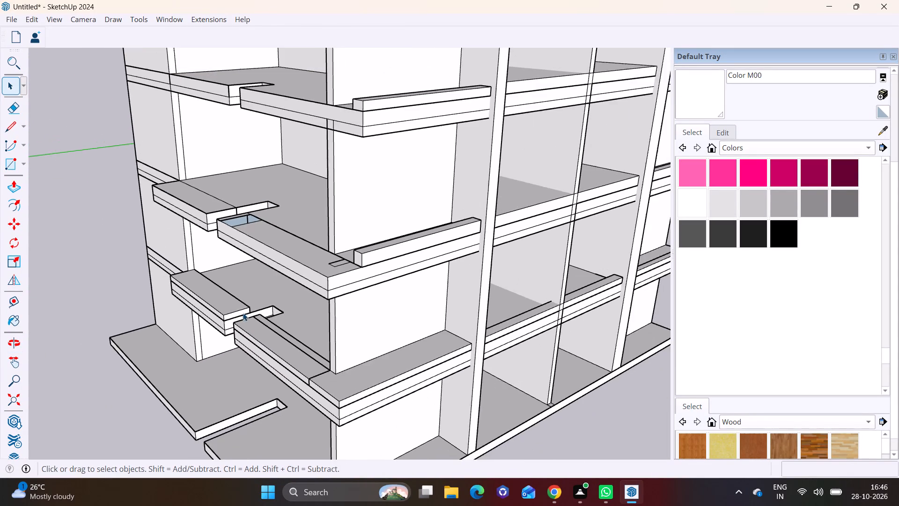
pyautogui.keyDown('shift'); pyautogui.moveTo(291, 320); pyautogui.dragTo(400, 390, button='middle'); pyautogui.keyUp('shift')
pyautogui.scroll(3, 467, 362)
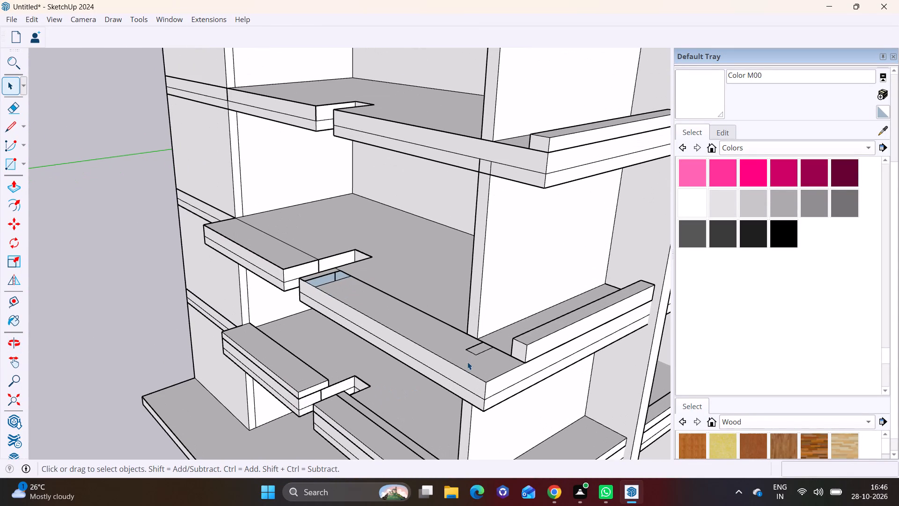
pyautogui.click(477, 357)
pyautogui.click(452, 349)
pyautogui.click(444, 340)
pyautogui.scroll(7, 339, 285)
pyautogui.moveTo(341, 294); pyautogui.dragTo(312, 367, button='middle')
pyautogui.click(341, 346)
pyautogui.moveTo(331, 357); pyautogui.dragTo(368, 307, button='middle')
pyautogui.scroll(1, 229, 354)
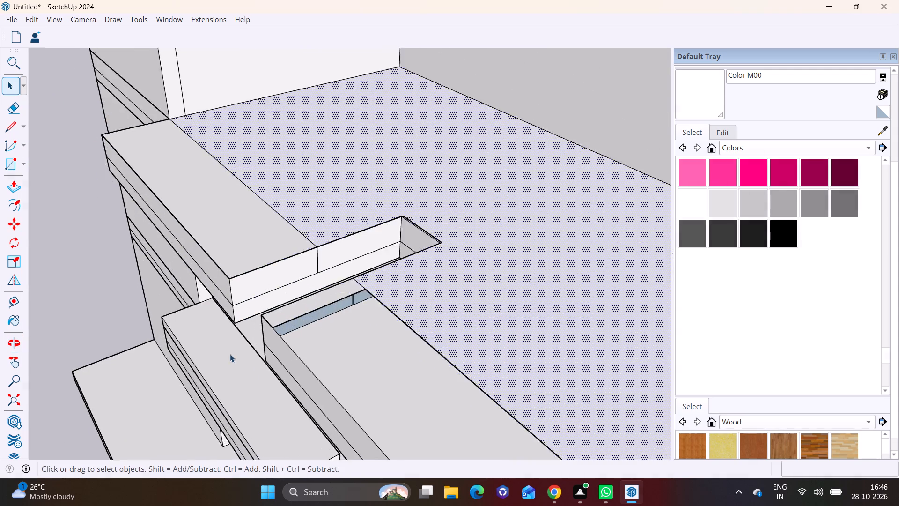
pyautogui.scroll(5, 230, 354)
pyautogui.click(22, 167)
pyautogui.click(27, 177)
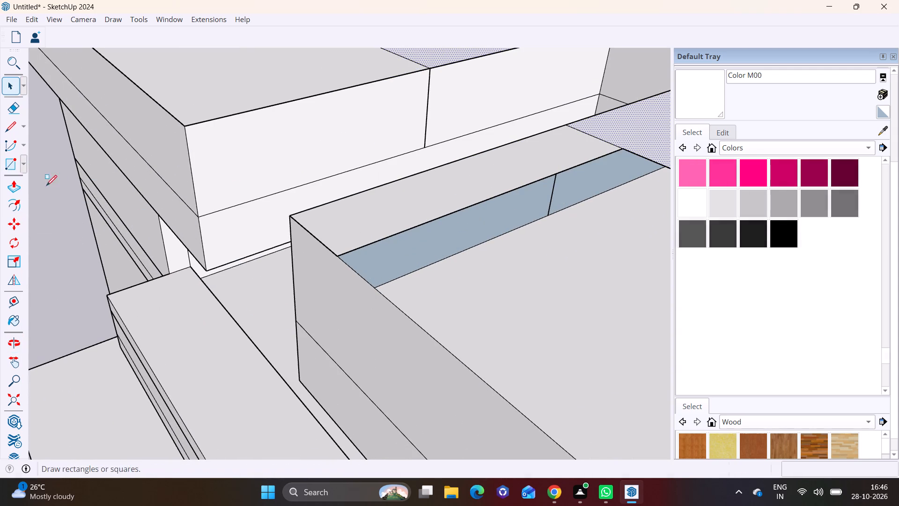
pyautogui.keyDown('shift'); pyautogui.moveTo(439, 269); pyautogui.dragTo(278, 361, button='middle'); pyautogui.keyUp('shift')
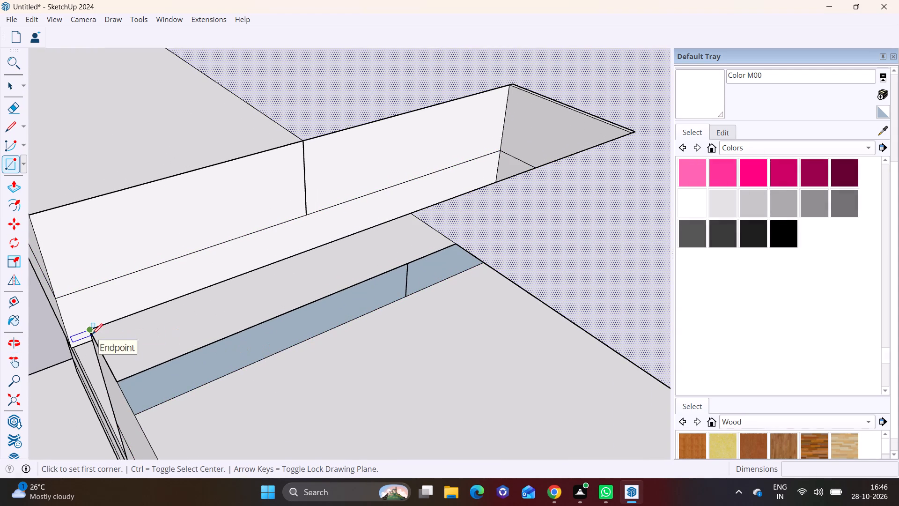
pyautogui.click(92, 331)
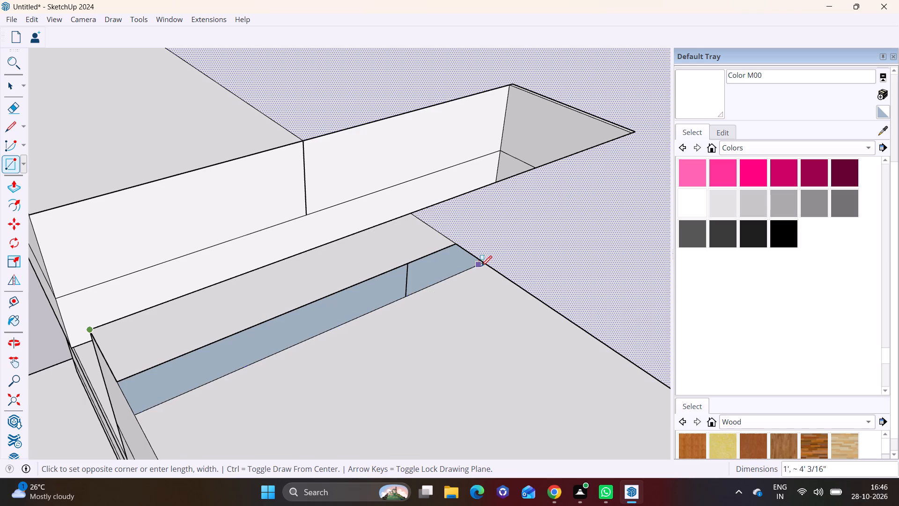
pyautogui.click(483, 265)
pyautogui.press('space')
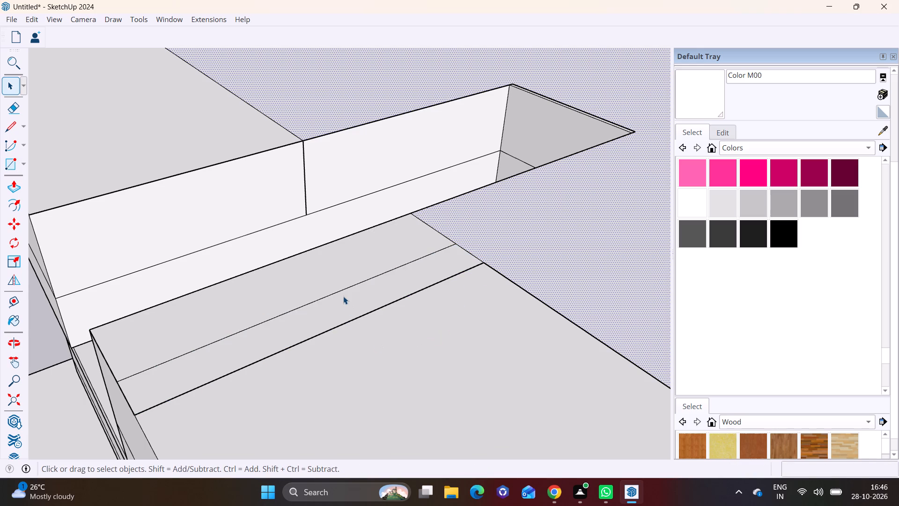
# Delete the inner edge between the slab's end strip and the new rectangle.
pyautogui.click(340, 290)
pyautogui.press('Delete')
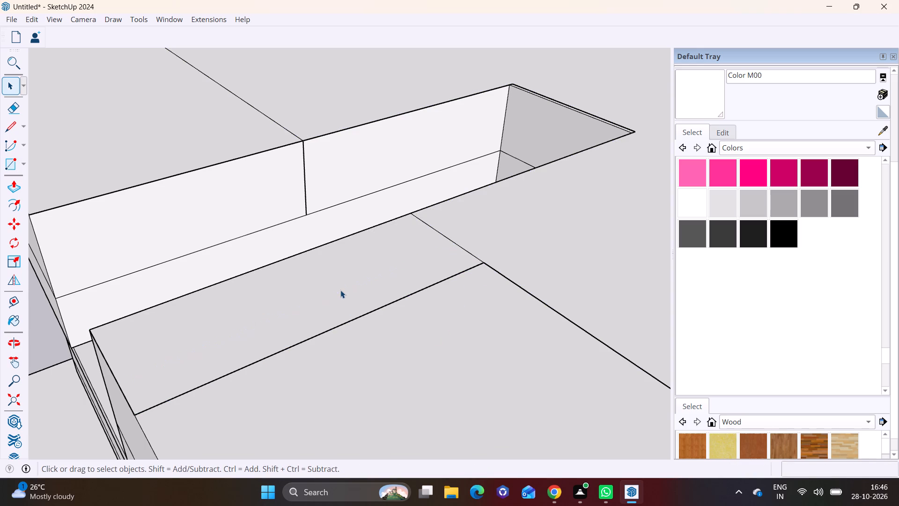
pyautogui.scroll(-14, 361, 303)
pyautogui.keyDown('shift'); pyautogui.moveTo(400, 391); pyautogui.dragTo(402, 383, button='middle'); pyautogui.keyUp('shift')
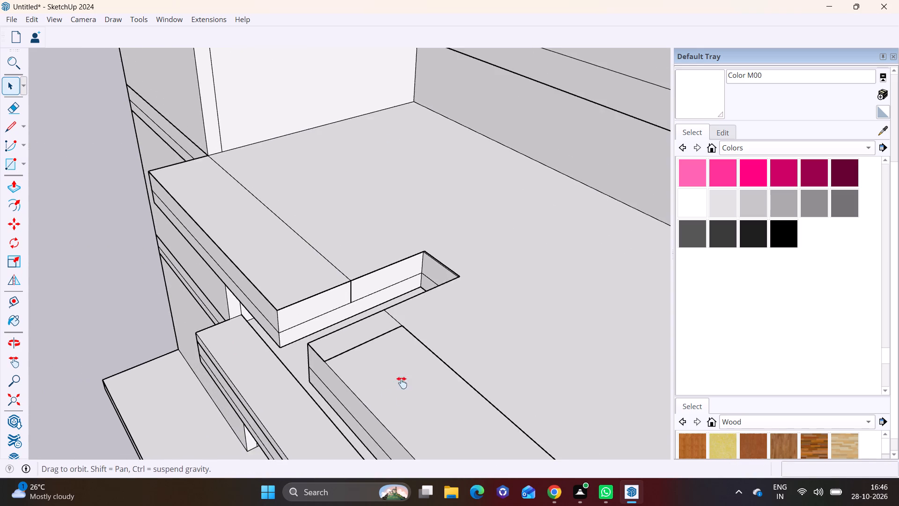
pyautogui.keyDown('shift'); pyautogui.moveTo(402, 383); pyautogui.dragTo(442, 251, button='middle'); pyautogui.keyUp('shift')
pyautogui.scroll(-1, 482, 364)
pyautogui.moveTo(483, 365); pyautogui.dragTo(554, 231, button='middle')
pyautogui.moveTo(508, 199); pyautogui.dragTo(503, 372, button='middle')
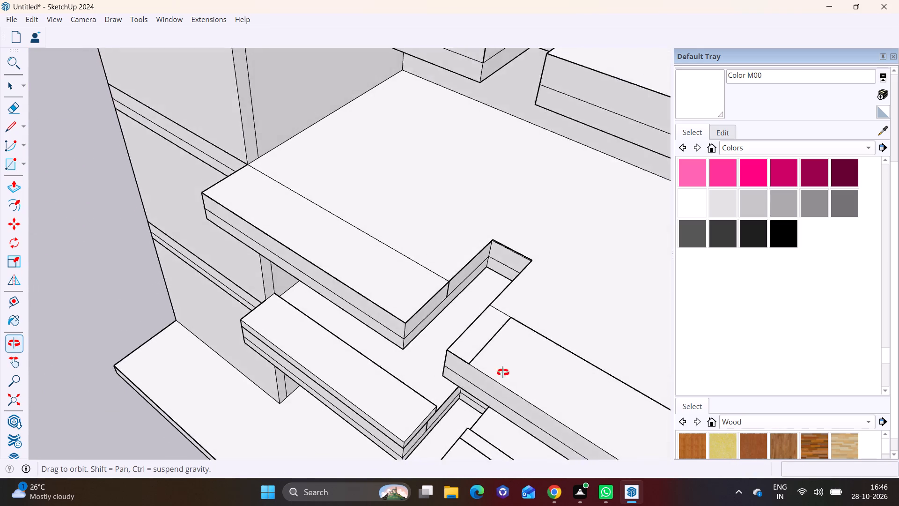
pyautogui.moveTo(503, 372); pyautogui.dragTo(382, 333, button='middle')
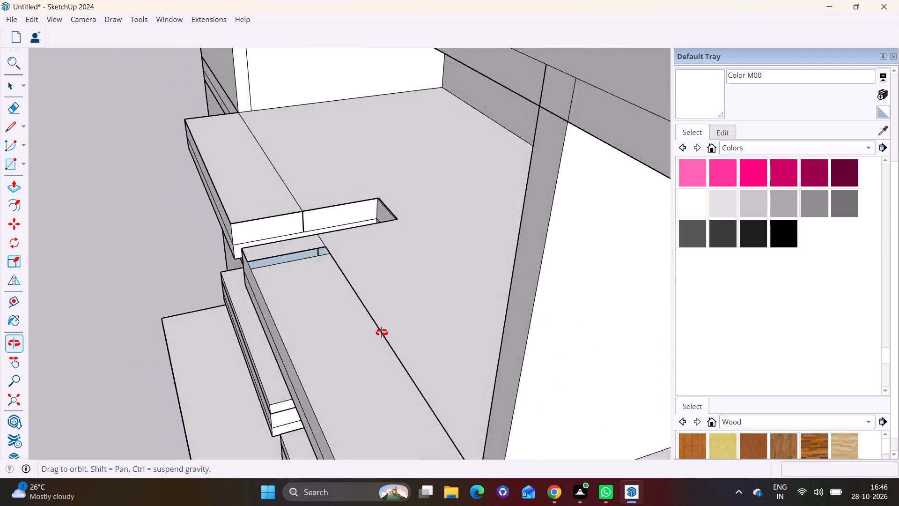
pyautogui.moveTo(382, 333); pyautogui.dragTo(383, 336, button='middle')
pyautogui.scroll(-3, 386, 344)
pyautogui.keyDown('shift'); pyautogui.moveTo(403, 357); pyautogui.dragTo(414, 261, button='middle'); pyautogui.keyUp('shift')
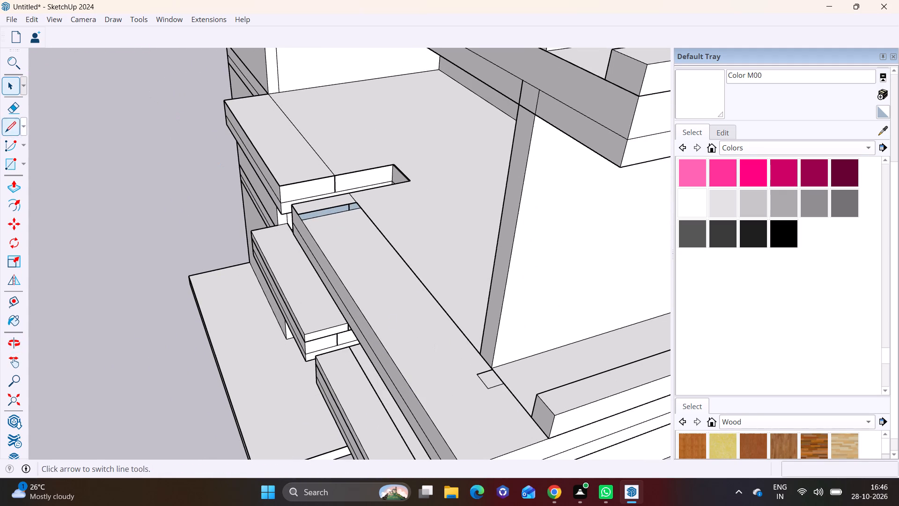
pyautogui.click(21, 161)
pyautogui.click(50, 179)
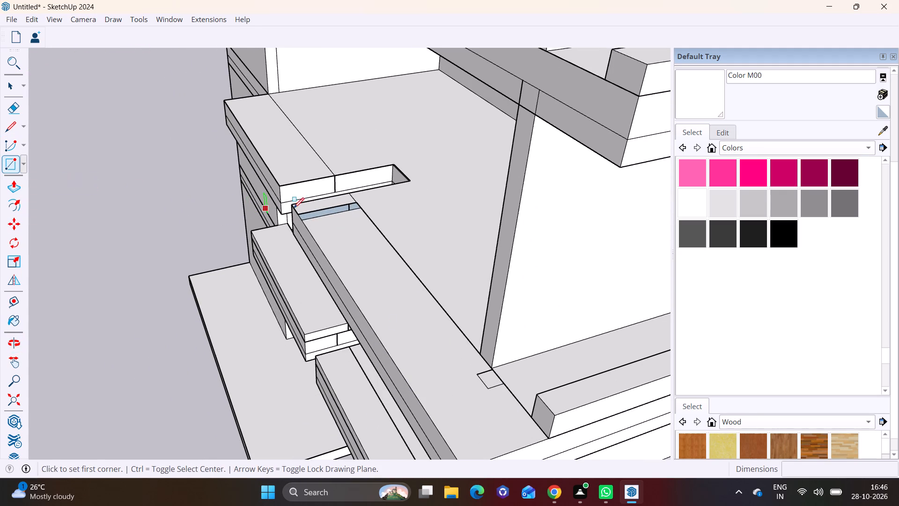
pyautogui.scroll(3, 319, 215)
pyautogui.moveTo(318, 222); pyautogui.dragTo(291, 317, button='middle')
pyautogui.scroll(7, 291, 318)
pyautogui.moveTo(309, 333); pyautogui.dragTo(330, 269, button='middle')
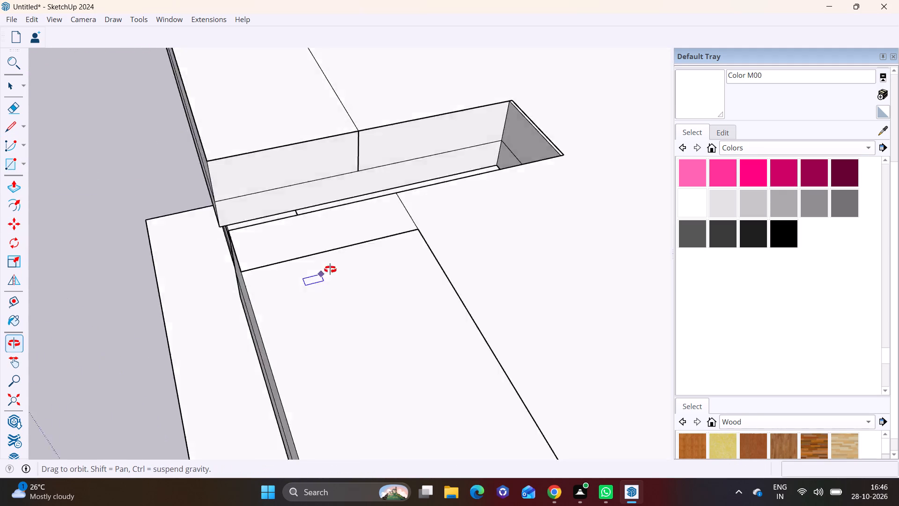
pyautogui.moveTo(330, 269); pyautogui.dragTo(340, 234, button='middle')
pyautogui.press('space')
# Move the end strip's edge beside the gap along the balcony slab to its far outer end, about 15' 6".
pyautogui.click(358, 167)
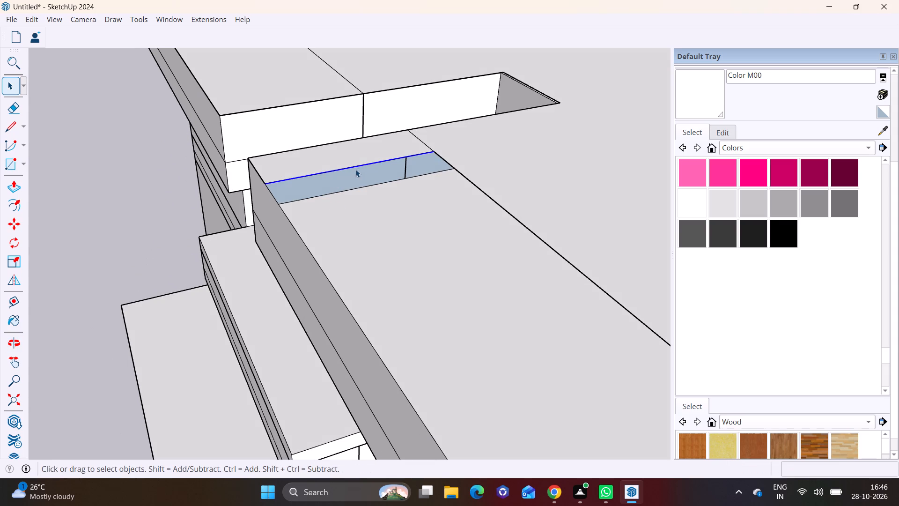
pyautogui.press('m')
pyautogui.click(355, 167)
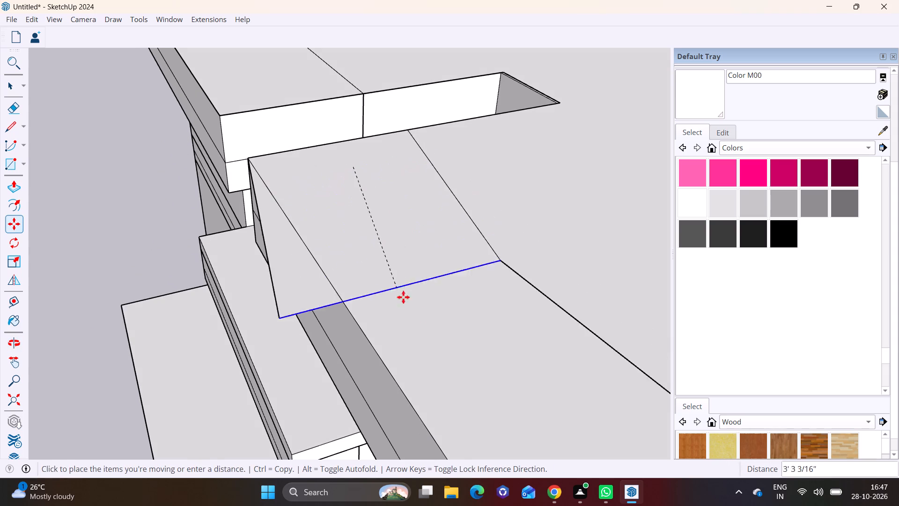
pyautogui.scroll(-1, 425, 317)
pyautogui.scroll(-7, 463, 325)
pyautogui.keyDown('shift'); pyautogui.moveTo(569, 394); pyautogui.dragTo(472, 242, button='middle'); pyautogui.keyUp('shift')
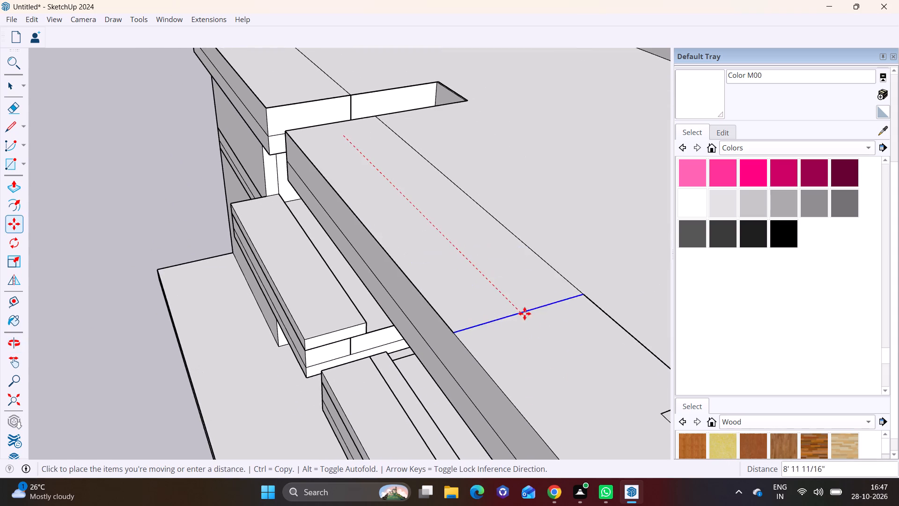
pyautogui.scroll(-6, 544, 351)
pyautogui.keyDown('shift'); pyautogui.moveTo(577, 396); pyautogui.dragTo(525, 329, button='middle'); pyautogui.keyUp('shift')
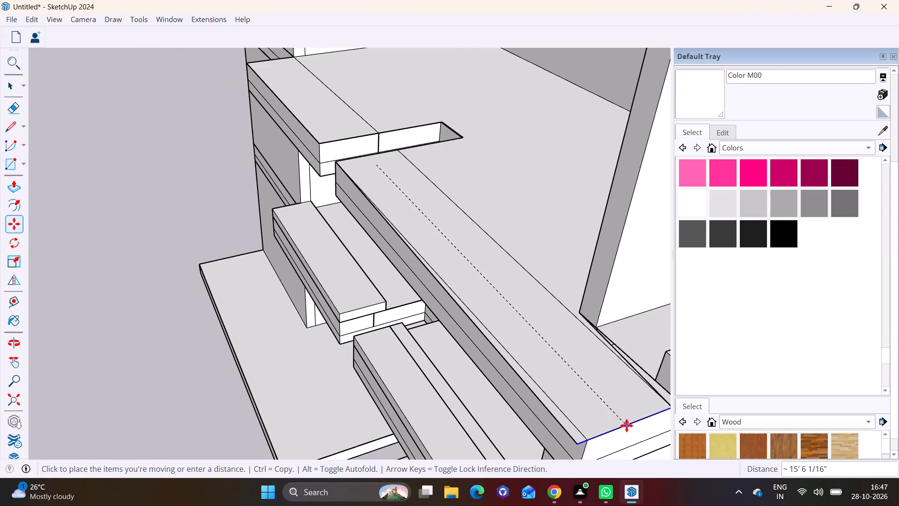
pyautogui.click(634, 426)
pyautogui.press('space')
pyautogui.click(112, 277)
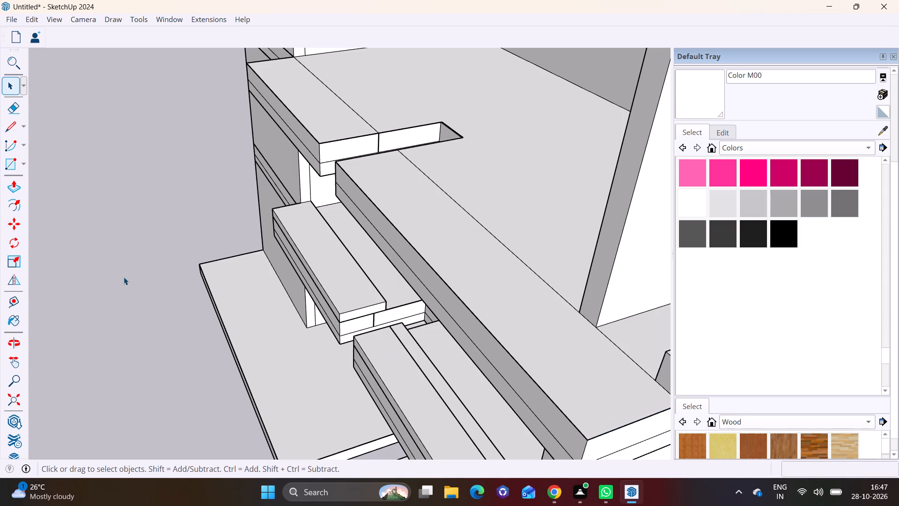
# Examine the balcony slabs and raised edge bands around the building's corners and front facade.
pyautogui.moveTo(331, 241); pyautogui.dragTo(416, 134, button='middle')
pyautogui.scroll(-2, 407, 189)
pyautogui.keyDown('shift'); pyautogui.moveTo(400, 214); pyautogui.dragTo(376, 271, button='middle'); pyautogui.keyUp('shift')
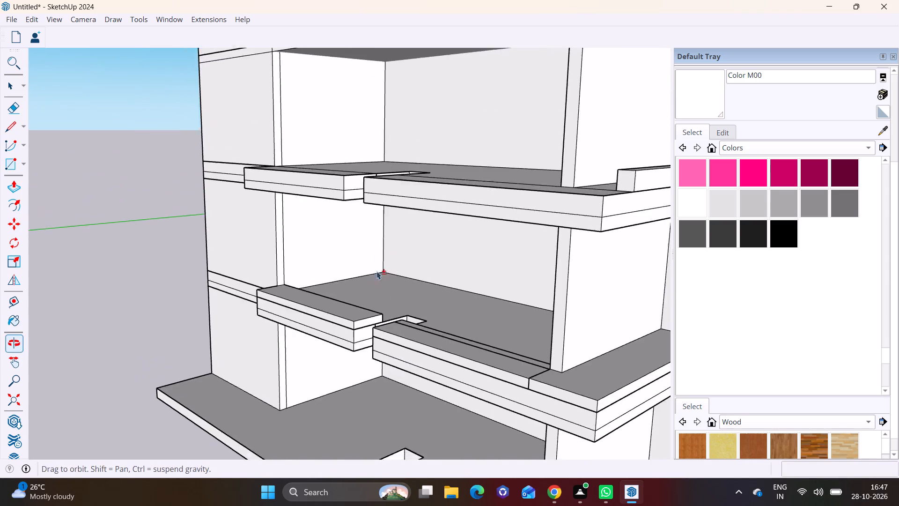
pyautogui.keyDown('shift'); pyautogui.moveTo(376, 271); pyautogui.dragTo(376, 270, button='middle'); pyautogui.keyUp('shift')
pyautogui.keyDown('shift'); pyautogui.scroll(-1, 376, 270); pyautogui.keyUp('shift')
pyautogui.moveTo(358, 298); pyautogui.dragTo(311, 379, button='middle')
pyautogui.scroll(11, 353, 299)
pyautogui.moveTo(313, 262); pyautogui.dragTo(188, 242, button='middle')
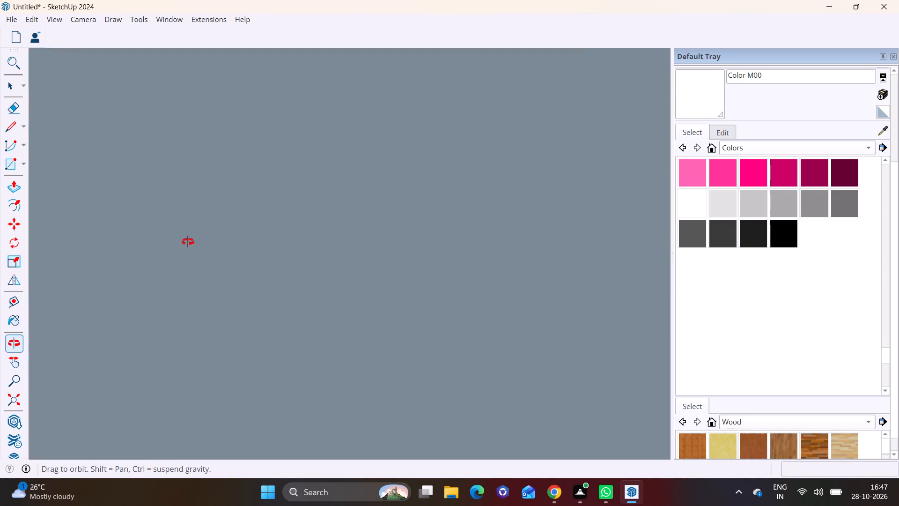
pyautogui.moveTo(188, 242); pyautogui.dragTo(346, 228, button='middle')
pyautogui.scroll(-12, 342, 252)
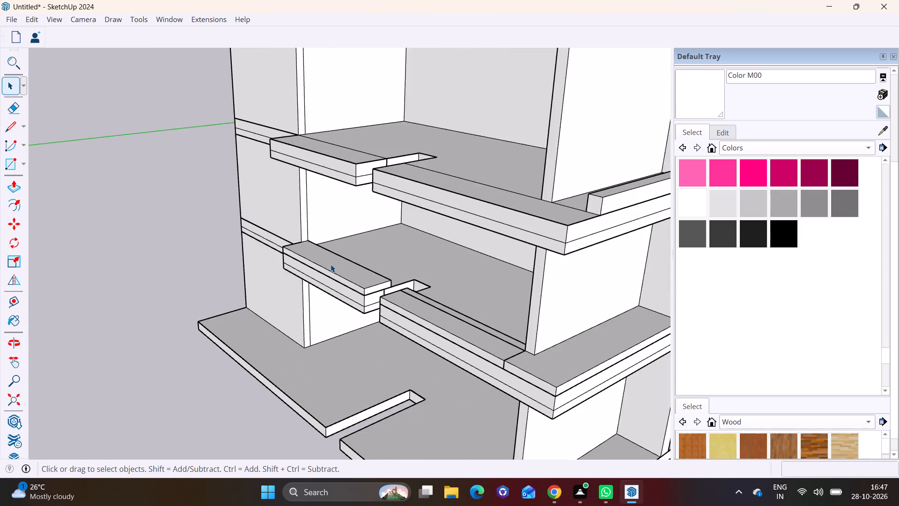
pyautogui.scroll(-4, 331, 264)
pyautogui.keyDown('shift'); pyautogui.moveTo(322, 278); pyautogui.dragTo(260, 346, button='middle'); pyautogui.keyUp('shift')
pyautogui.keyDown('shift'); pyautogui.moveTo(287, 243); pyautogui.dragTo(294, 292, button='middle'); pyautogui.keyUp('shift')
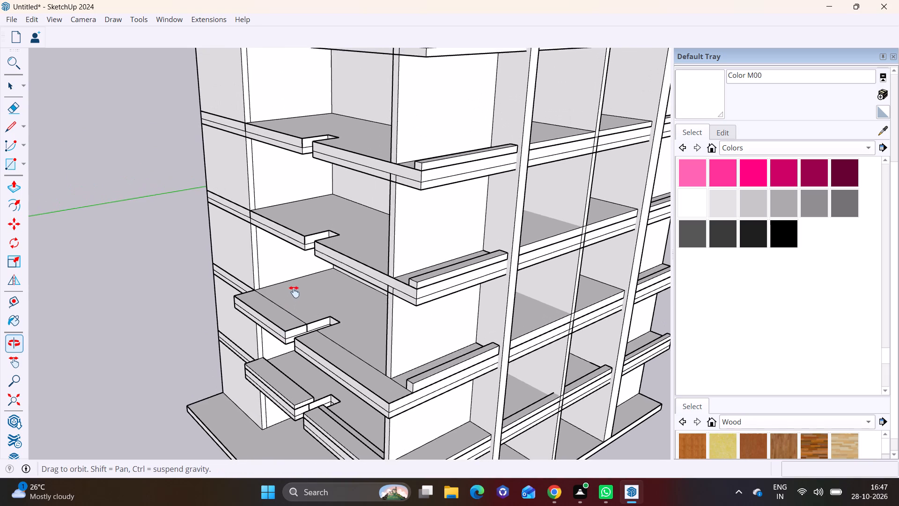
pyautogui.keyDown('shift'); pyautogui.moveTo(294, 292); pyautogui.dragTo(236, 264, button='middle'); pyautogui.keyUp('shift')
pyautogui.moveTo(381, 304); pyautogui.dragTo(177, 213, button='middle')
pyautogui.scroll(3, 451, 206)
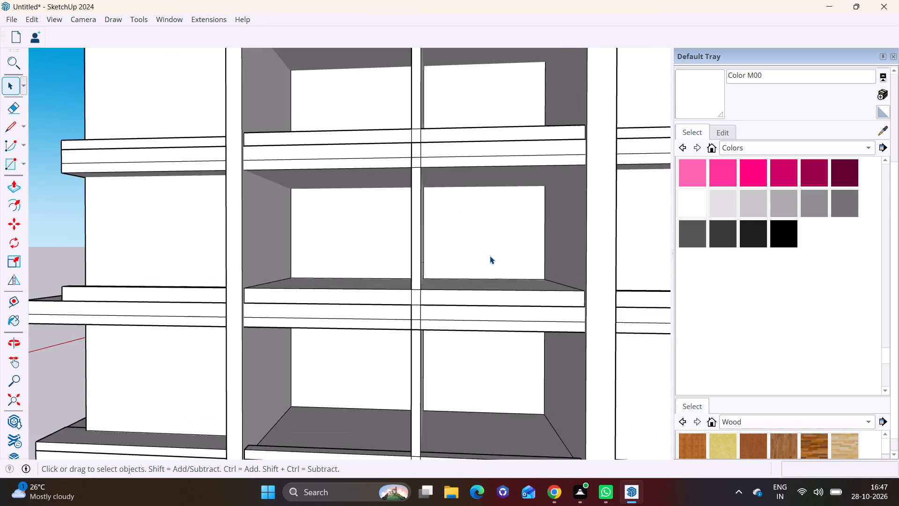
pyautogui.scroll(2, 490, 256)
pyautogui.moveTo(493, 269); pyautogui.dragTo(334, 288, button='middle')
pyautogui.scroll(-7, 407, 320)
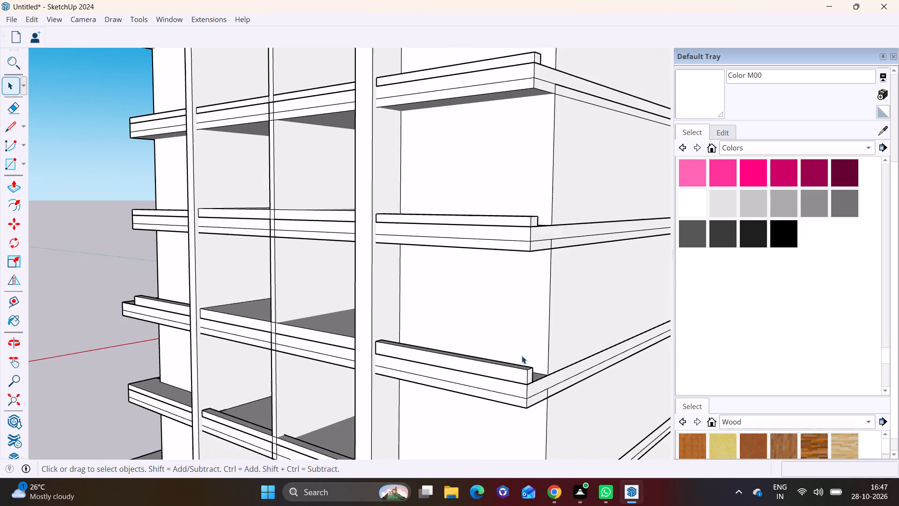
pyautogui.moveTo(522, 361); pyautogui.dragTo(473, 251, button='middle')
pyautogui.moveTo(464, 268); pyautogui.dragTo(626, 256, button='middle')
# Inside the second balcony slab's group, push the upper band of its front face inward about 9 11/16".
pyautogui.scroll(3, 445, 245)
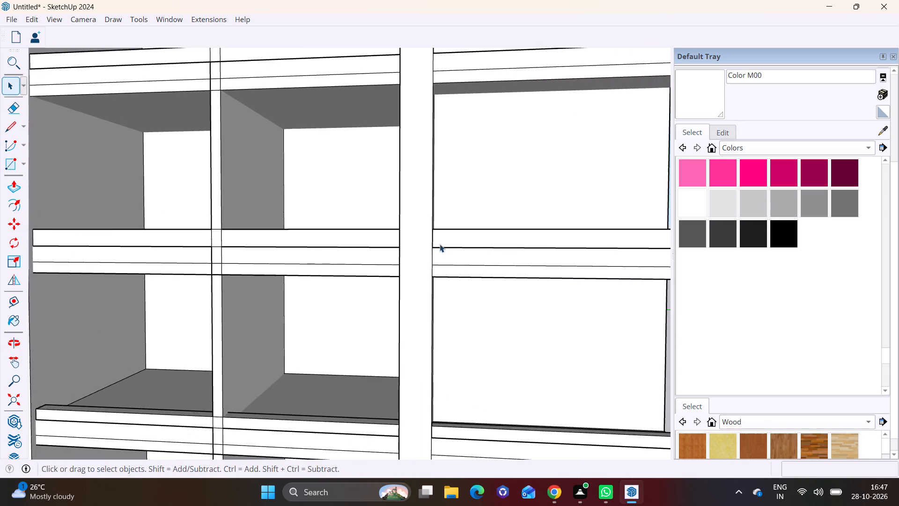
pyautogui.scroll(4, 440, 244)
pyautogui.click(356, 256)
pyautogui.doubleClick(357, 255)
pyautogui.click(327, 255)
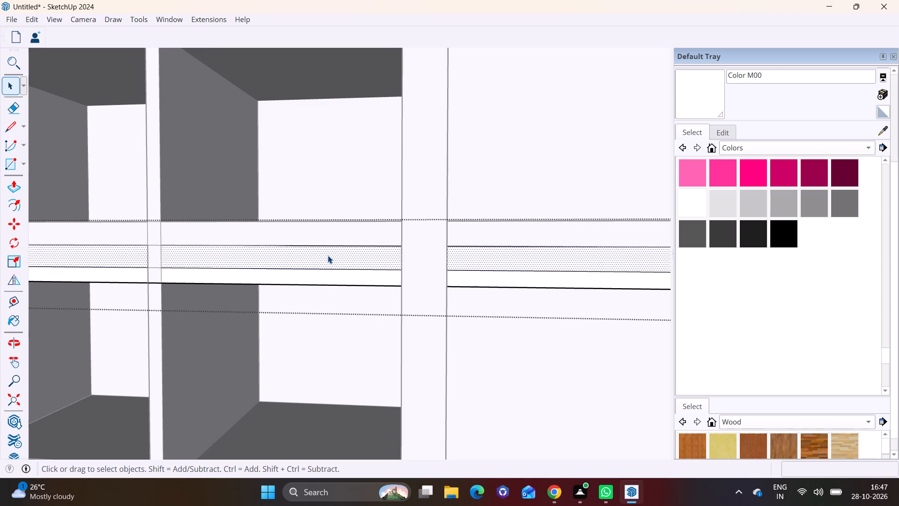
pyautogui.moveTo(403, 257); pyautogui.dragTo(269, 294, button='middle')
pyautogui.scroll(-6, 270, 290)
pyautogui.keyDown('shift'); pyautogui.moveTo(322, 277); pyautogui.dragTo(405, 249, button='middle'); pyautogui.keyUp('shift')
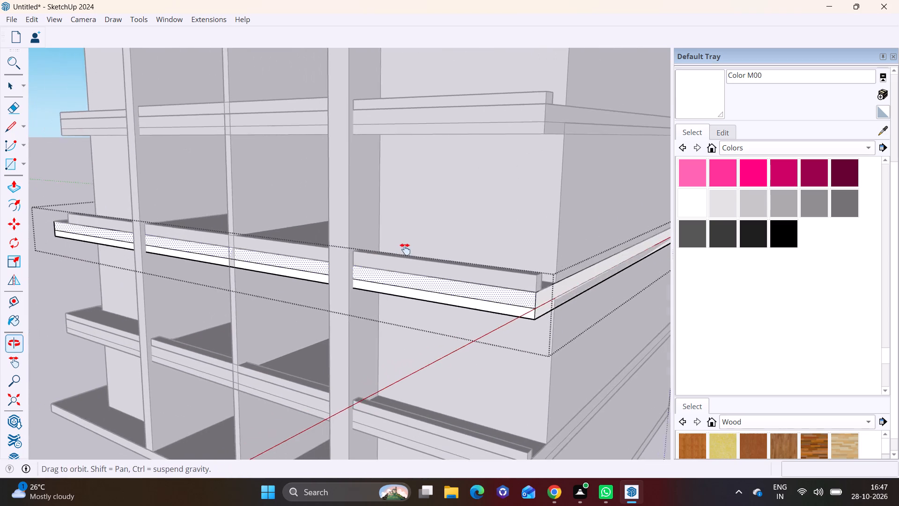
pyautogui.keyDown('shift'); pyautogui.moveTo(405, 249); pyautogui.dragTo(408, 248, button='middle'); pyautogui.keyUp('shift')
pyautogui.click(16, 188)
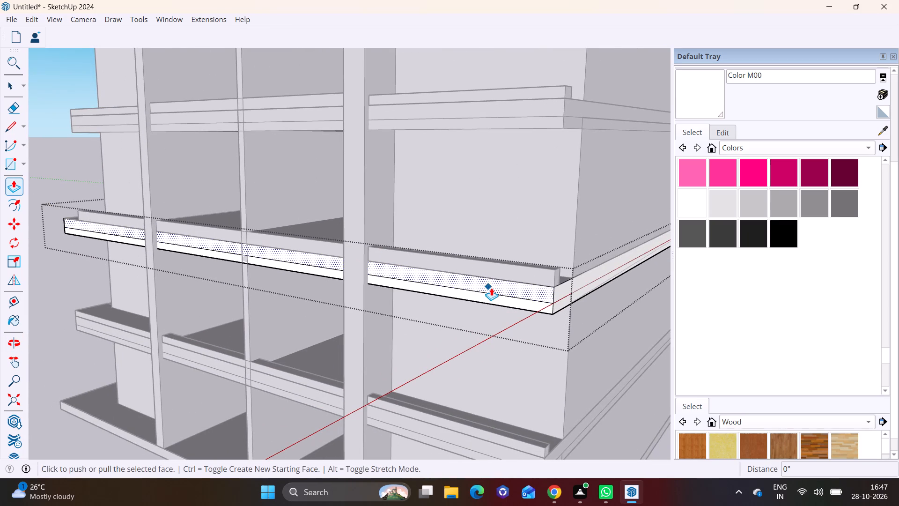
pyautogui.click(491, 288)
pyautogui.click(497, 287)
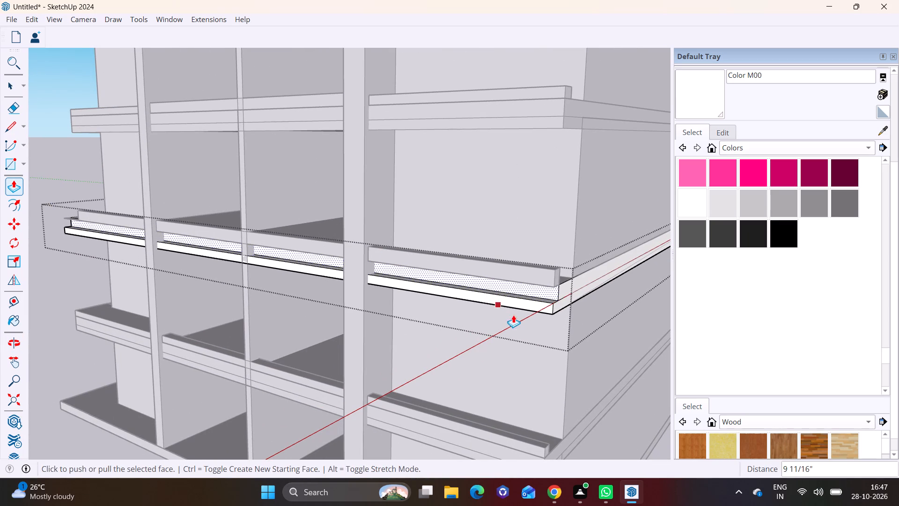
pyautogui.press('space')
pyautogui.click(551, 352)
# Draw a 1' by 9 11/16" rectangle across the open end of the second balcony slab's front recess.
pyautogui.scroll(-2, 531, 369)
pyautogui.keyDown('shift'); pyautogui.moveTo(510, 363); pyautogui.dragTo(507, 228, button='middle'); pyautogui.keyUp('shift')
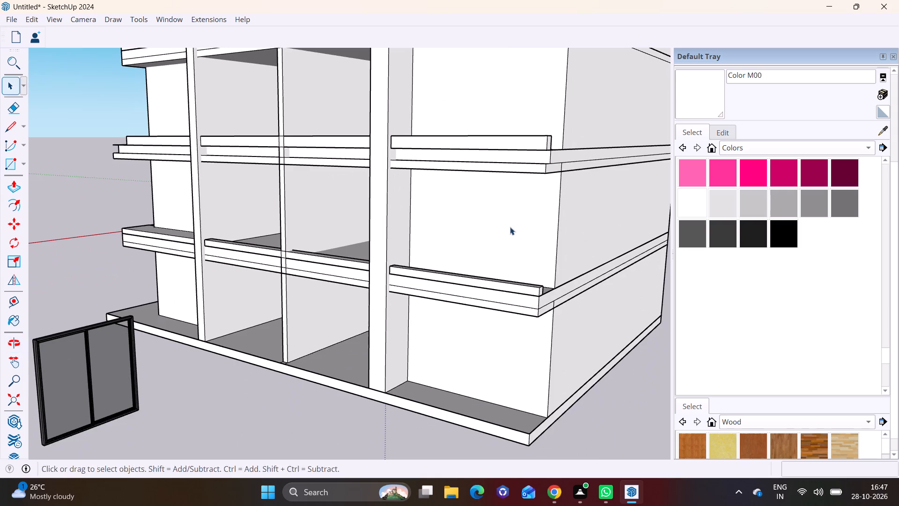
pyautogui.moveTo(516, 226); pyautogui.dragTo(702, 205, button='middle')
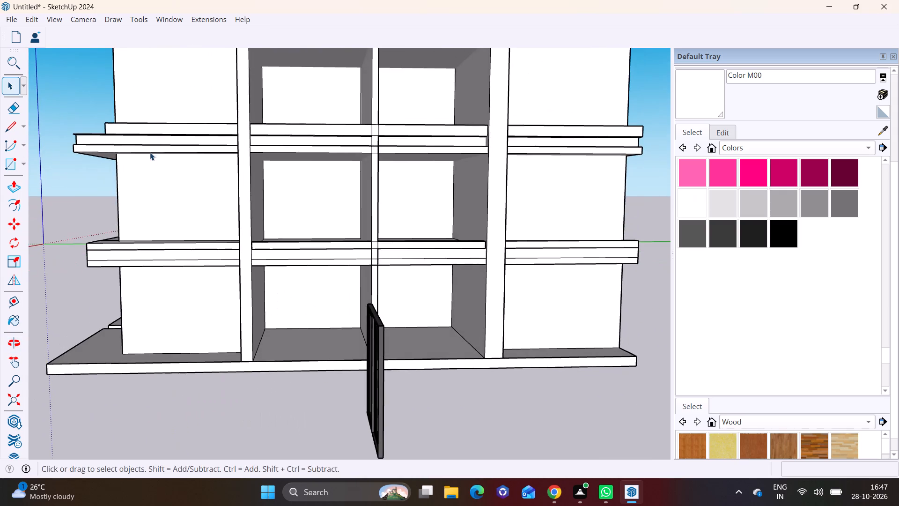
pyautogui.moveTo(150, 152); pyautogui.dragTo(371, 235, button='middle')
pyautogui.scroll(8, 237, 212)
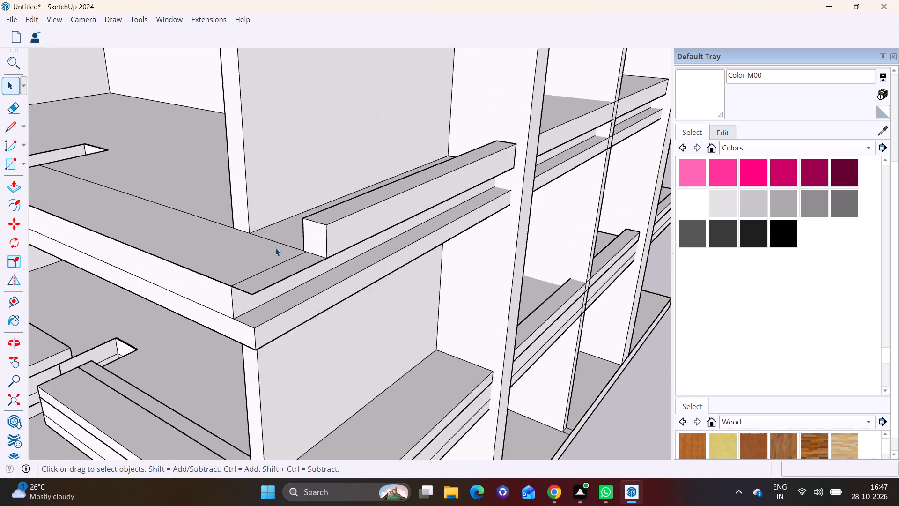
pyautogui.scroll(1, 275, 248)
pyautogui.moveTo(275, 252); pyautogui.dragTo(261, 147, button='middle')
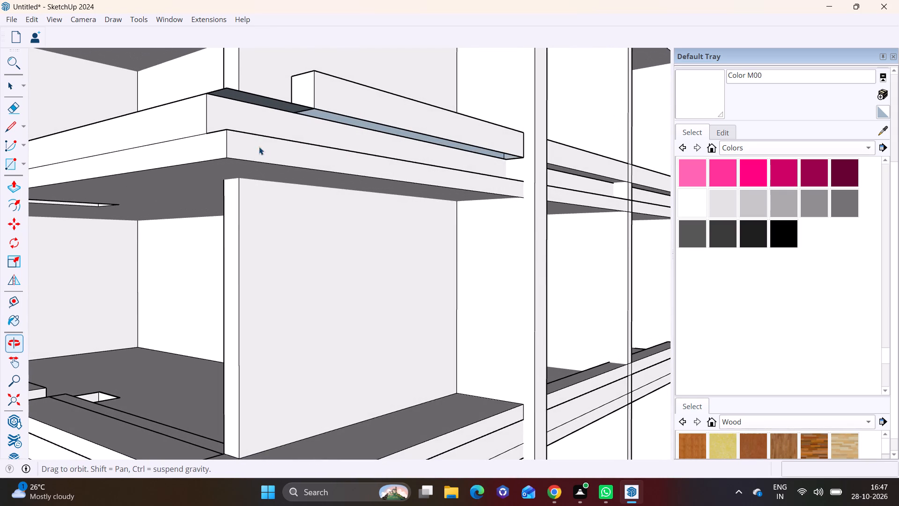
pyautogui.click(23, 162)
pyautogui.click(34, 181)
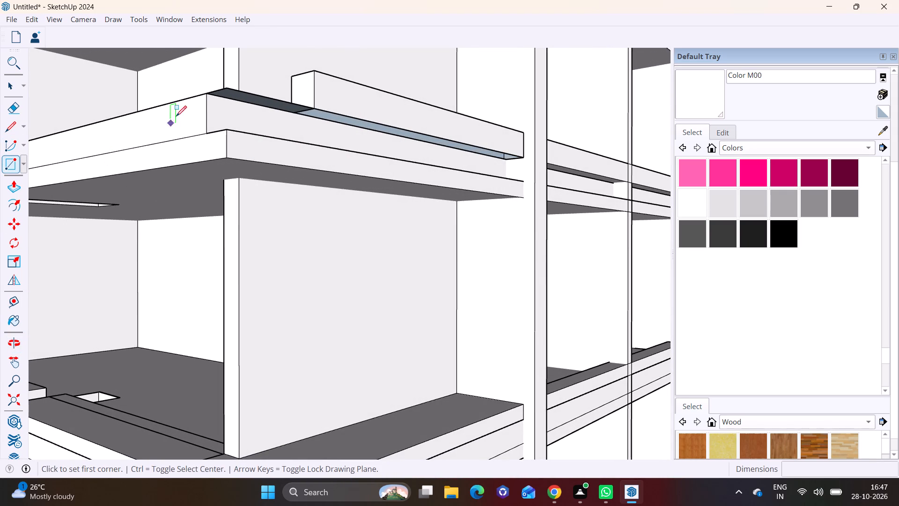
pyautogui.click(207, 97)
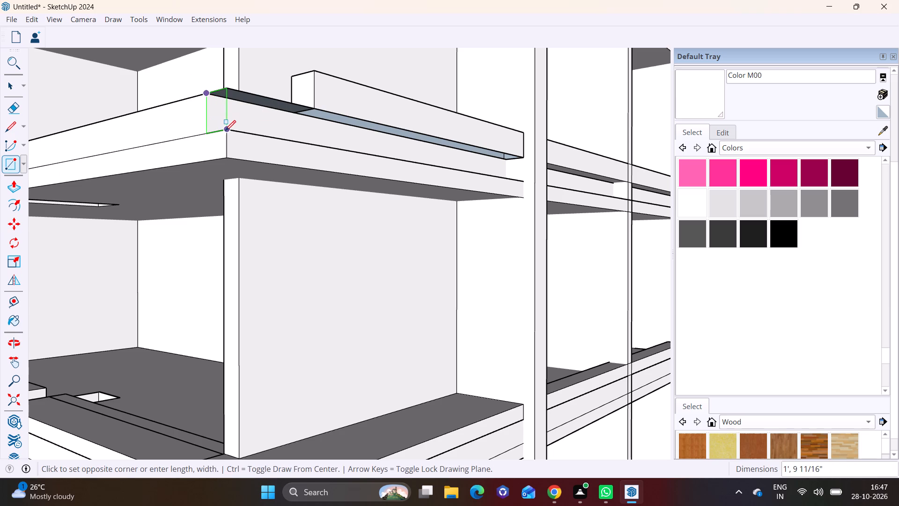
pyautogui.click(225, 131)
# Draw a rectangle over the recess on the slab's front face, from its outer corner to the first column.
pyautogui.moveTo(236, 110); pyautogui.dragTo(157, 122, button='middle')
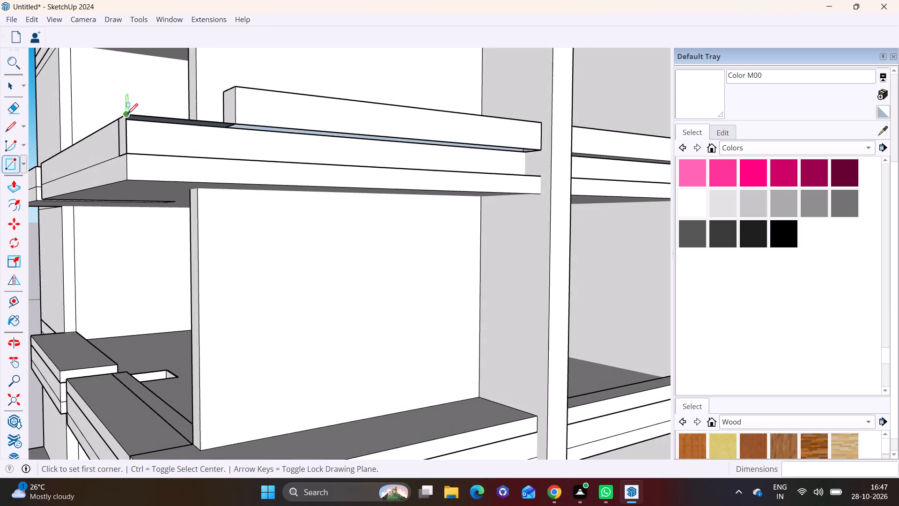
pyautogui.click(127, 114)
pyautogui.moveTo(429, 162); pyautogui.dragTo(325, 190, button='middle')
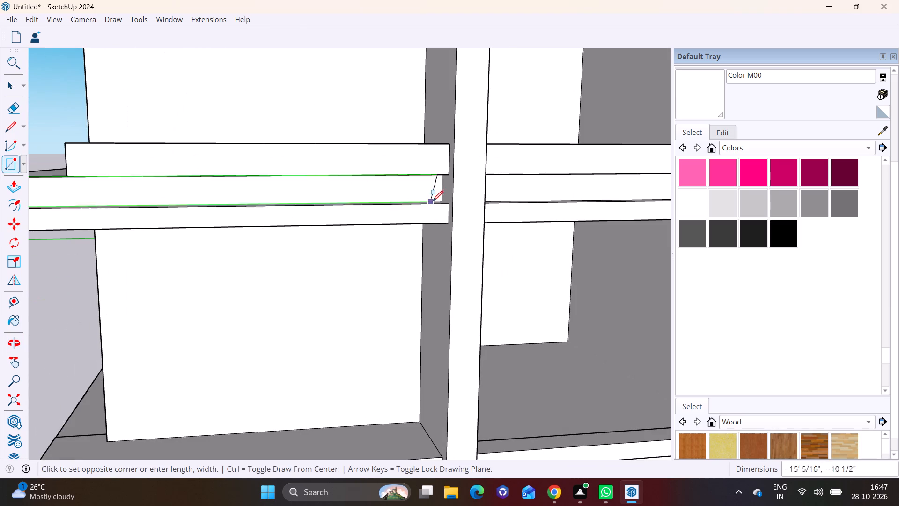
pyautogui.click(448, 201)
# Extend the end of the raised edge band about 3' 1/8" out to the slab's end face.
pyautogui.scroll(-5, 346, 192)
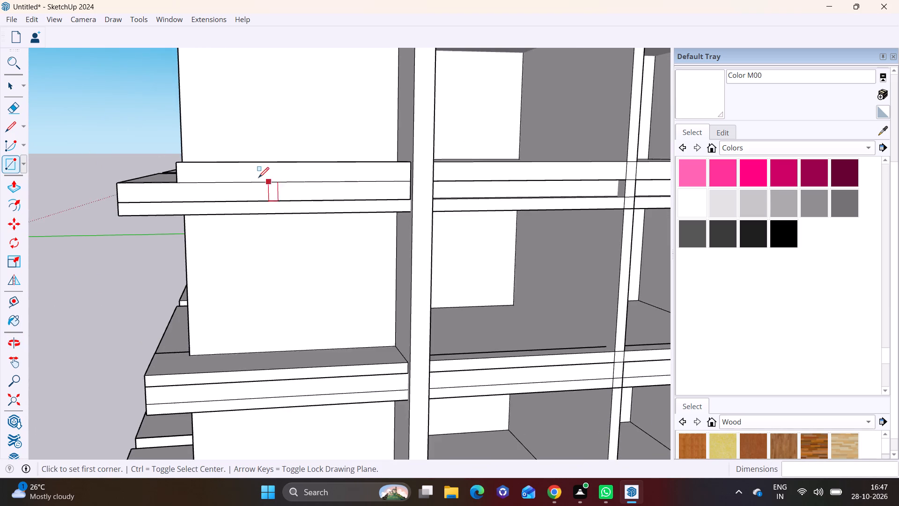
pyautogui.moveTo(257, 177); pyautogui.dragTo(495, 208, button='middle')
pyautogui.scroll(5, 478, 211)
pyautogui.press('space')
pyautogui.click(466, 210)
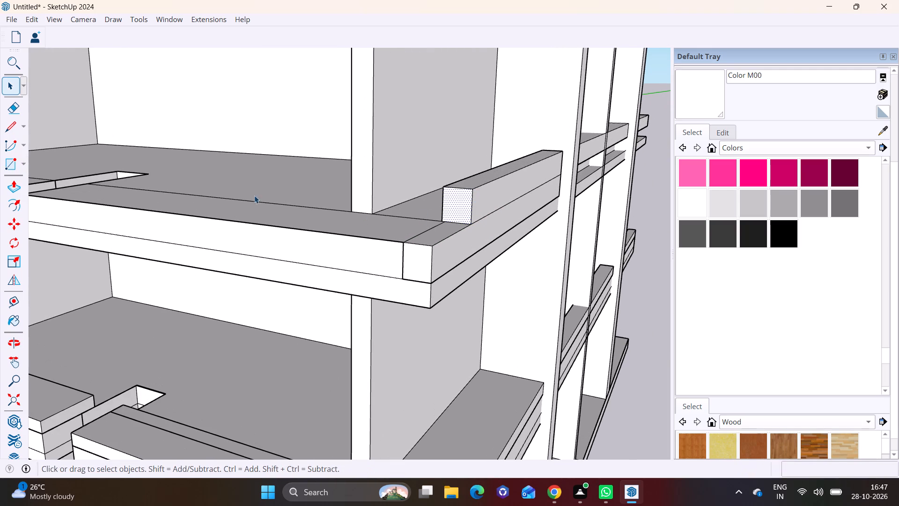
pyautogui.click(8, 180)
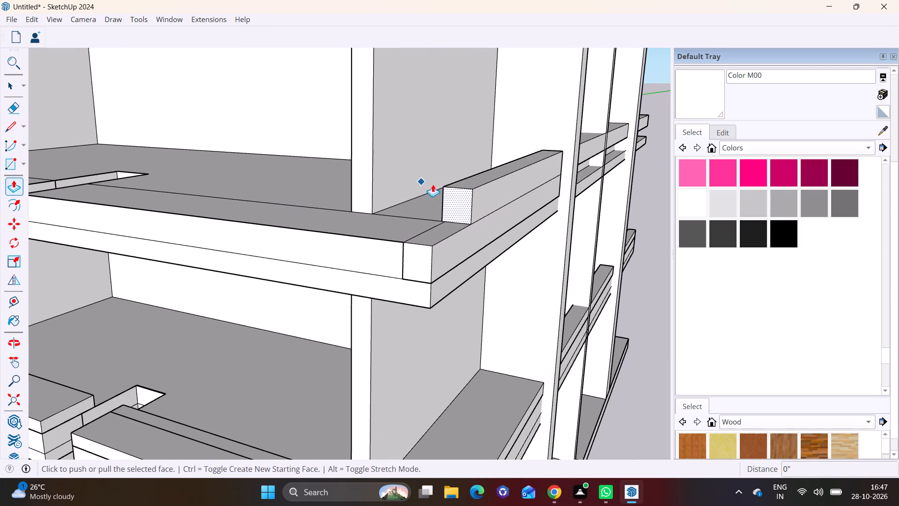
pyautogui.click(453, 199)
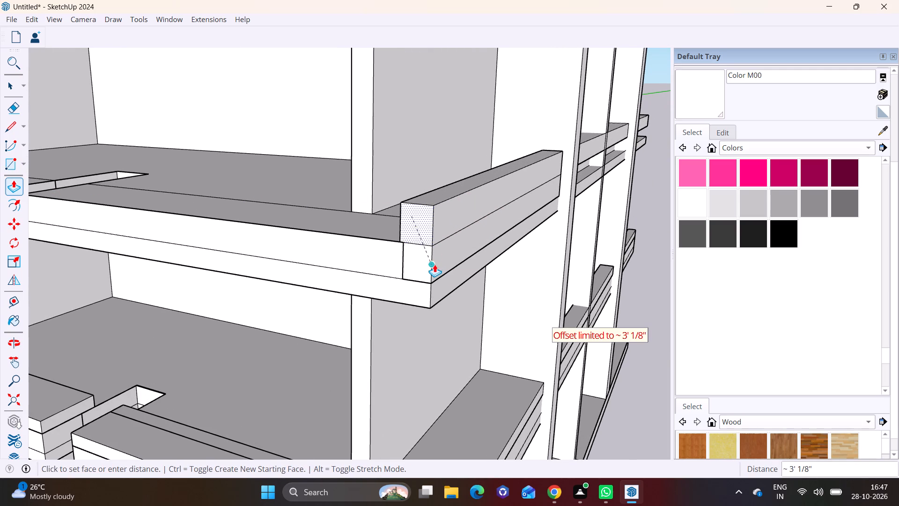
pyautogui.scroll(6, 427, 269)
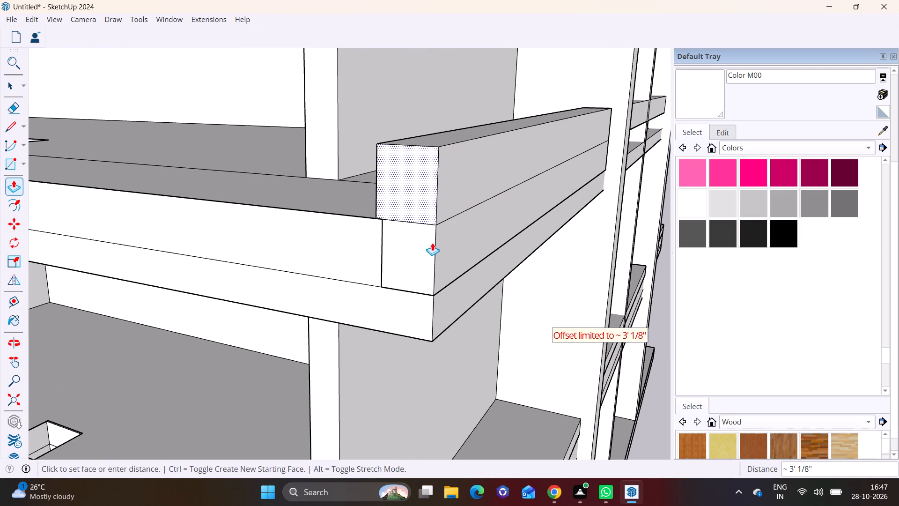
pyautogui.click(432, 243)
# Inside the lowest balcony slab's group, push the upper band of its front face inward 9 13/16".
pyautogui.moveTo(413, 252); pyautogui.dragTo(345, 248, button='middle')
pyautogui.scroll(-2, 382, 244)
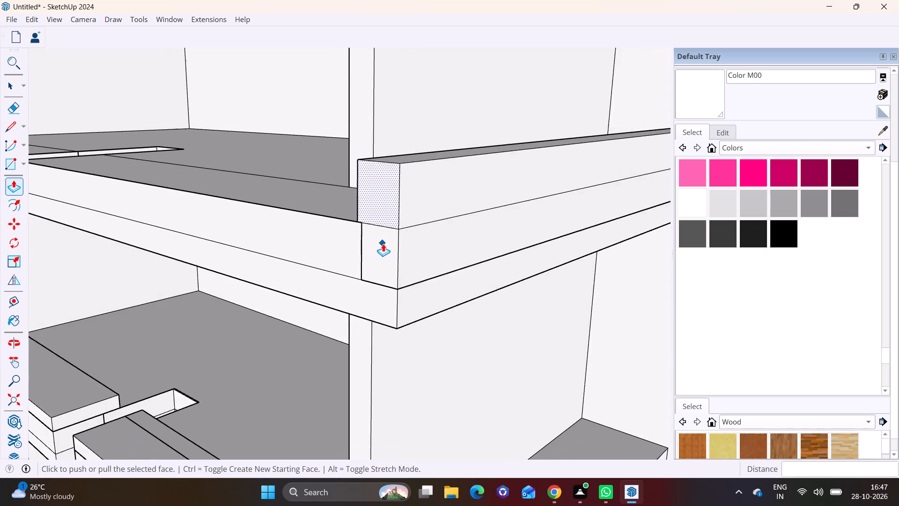
pyautogui.scroll(-7, 383, 244)
pyautogui.moveTo(391, 241); pyautogui.dragTo(131, 242, button='middle')
pyautogui.scroll(-5, 217, 233)
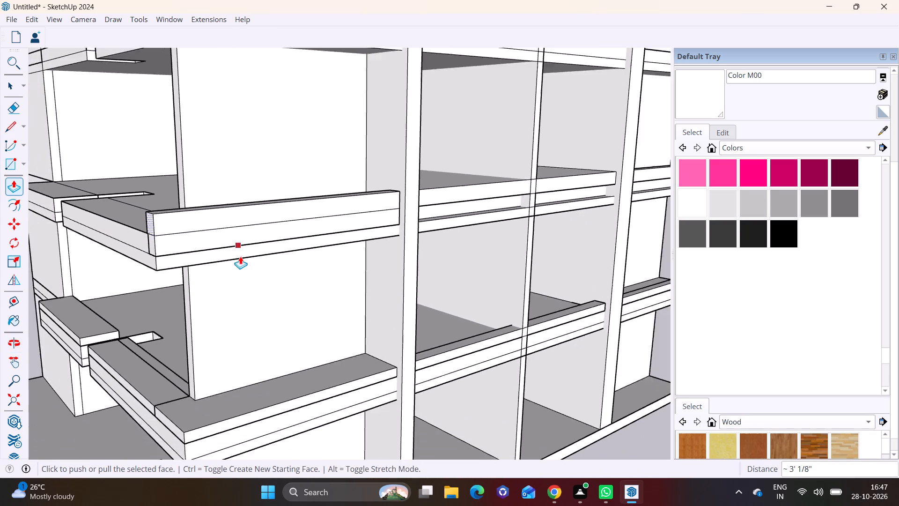
pyautogui.scroll(-1, 240, 256)
pyautogui.moveTo(368, 294); pyautogui.dragTo(209, 236, button='middle')
pyautogui.scroll(-1, 278, 299)
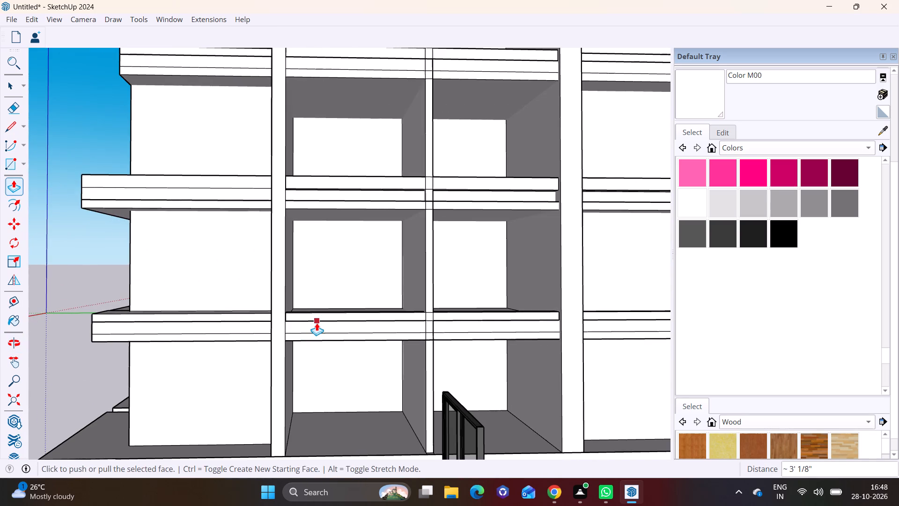
pyautogui.scroll(3, 319, 323)
pyautogui.press('space')
pyautogui.click(322, 327)
pyautogui.tripleClick(323, 327)
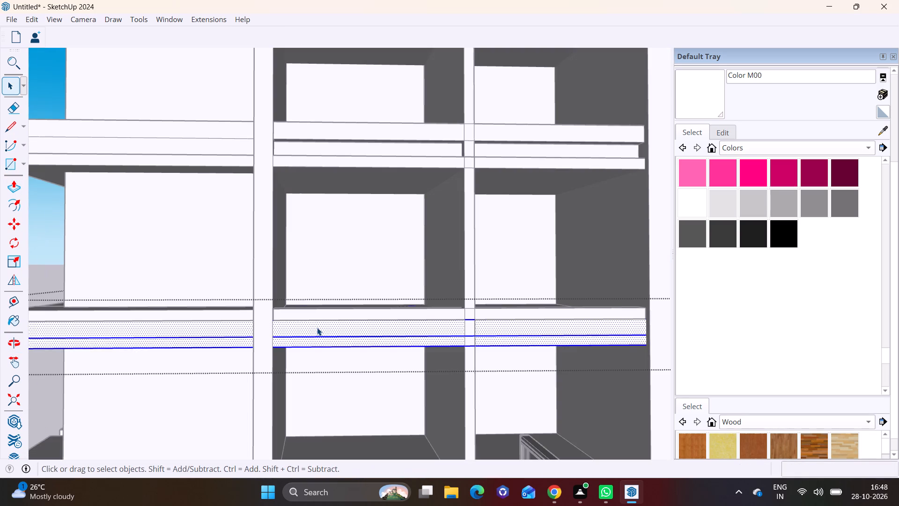
pyautogui.click(317, 327)
pyautogui.moveTo(453, 327); pyautogui.dragTo(287, 355, button='middle')
pyautogui.scroll(-5, 347, 353)
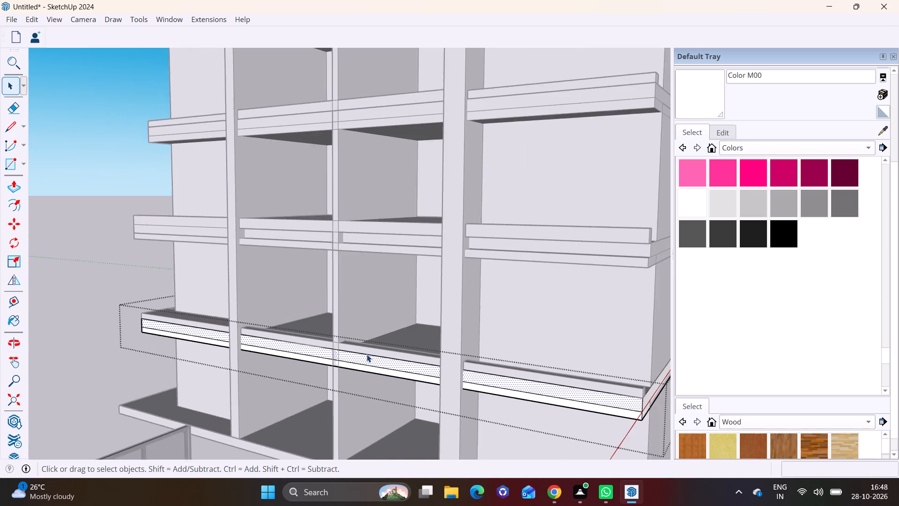
pyautogui.keyDown('shift'); pyautogui.moveTo(362, 353); pyautogui.dragTo(294, 315, button='middle'); pyautogui.keyUp('shift')
pyautogui.click(13, 185)
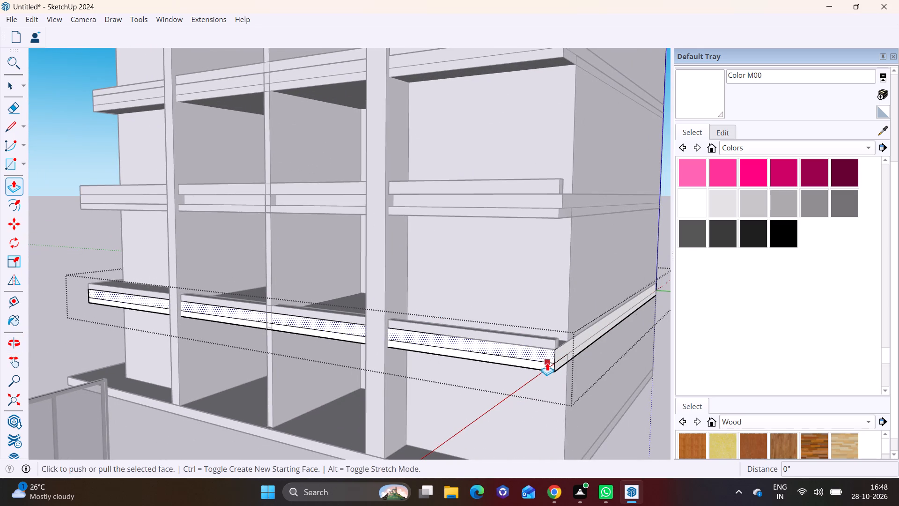
pyautogui.click(547, 356)
pyautogui.click(551, 354)
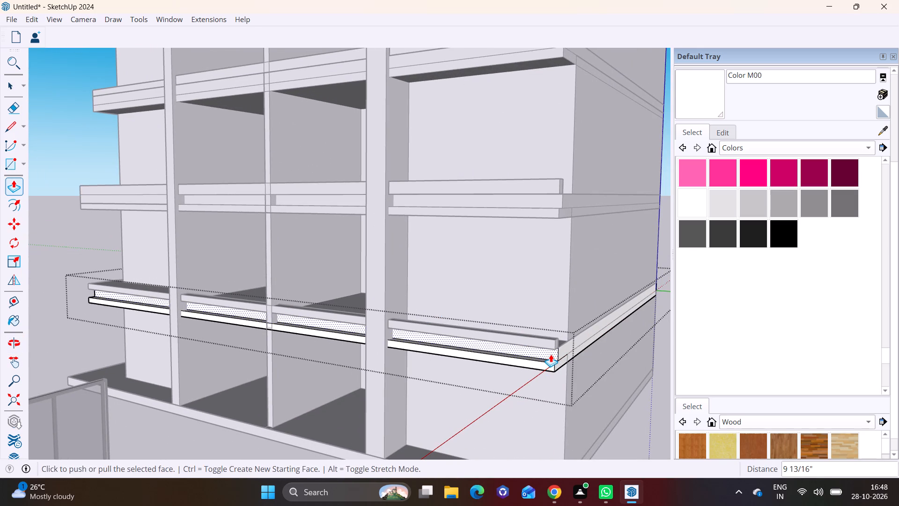
pyautogui.press('space')
pyautogui.click(641, 404)
# Inside the third balcony slab's group, push the upper band of its front face inward 3 3/4".
pyautogui.moveTo(450, 320); pyautogui.dragTo(579, 250, button='middle')
pyautogui.scroll(-3, 533, 240)
pyautogui.keyDown('shift'); pyautogui.moveTo(510, 183); pyautogui.dragTo(455, 368, button='middle'); pyautogui.keyUp('shift')
pyautogui.moveTo(480, 283); pyautogui.dragTo(428, 394, button='middle')
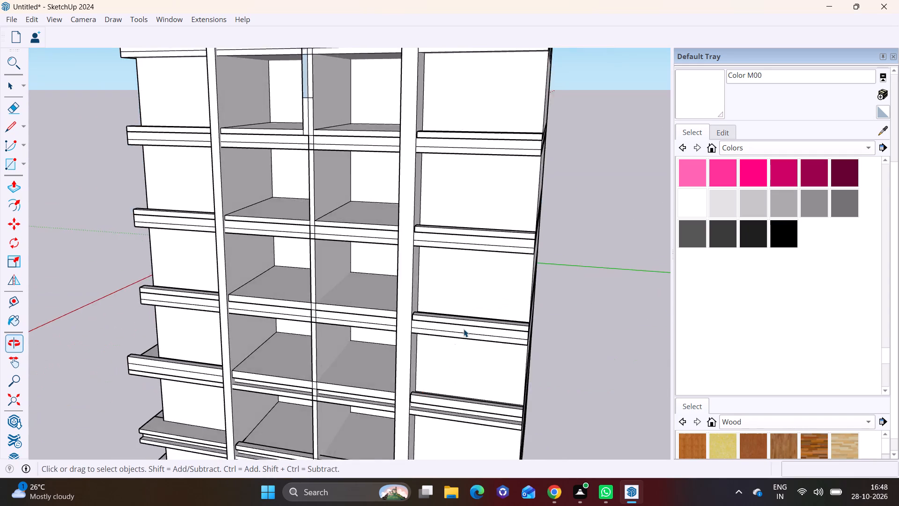
pyautogui.scroll(7, 469, 320)
pyautogui.moveTo(446, 337); pyautogui.dragTo(439, 298, button='middle')
pyautogui.tripleClick(413, 298)
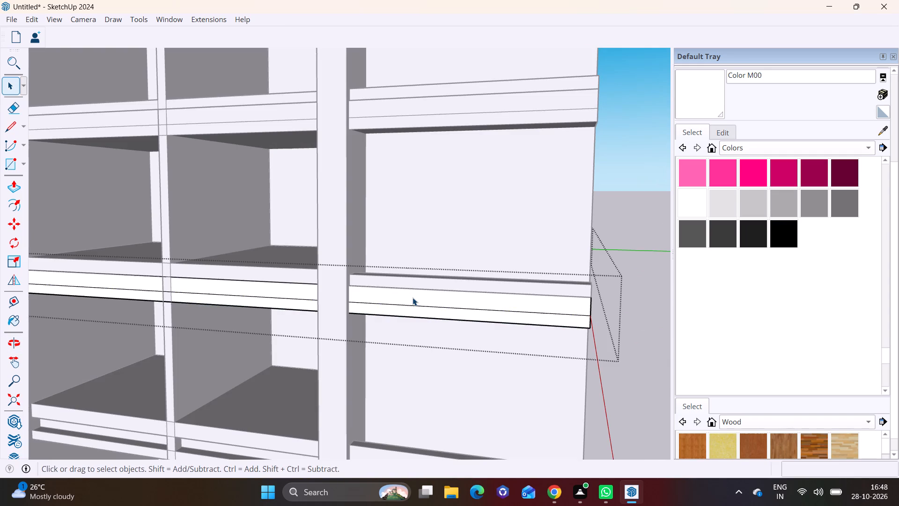
pyautogui.click(413, 298)
pyautogui.click(391, 297)
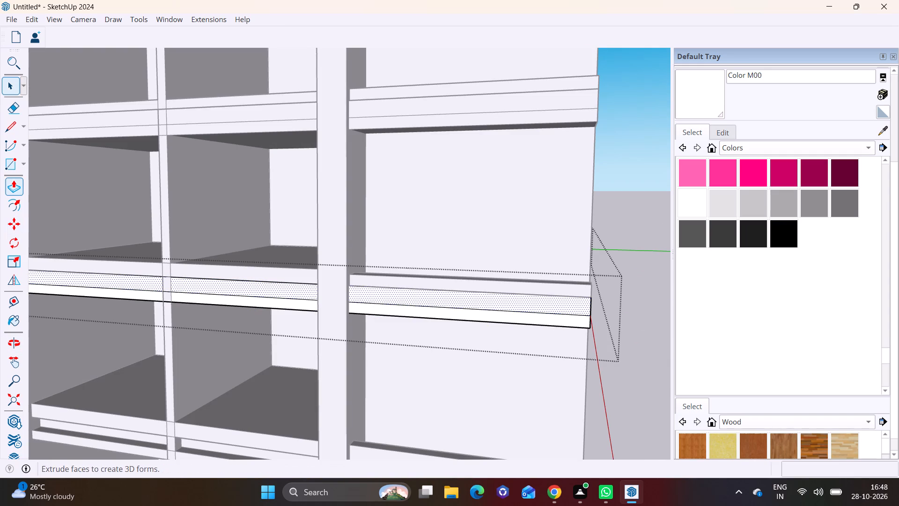
pyautogui.click(12, 182)
pyautogui.moveTo(538, 304); pyautogui.dragTo(359, 342, button='middle')
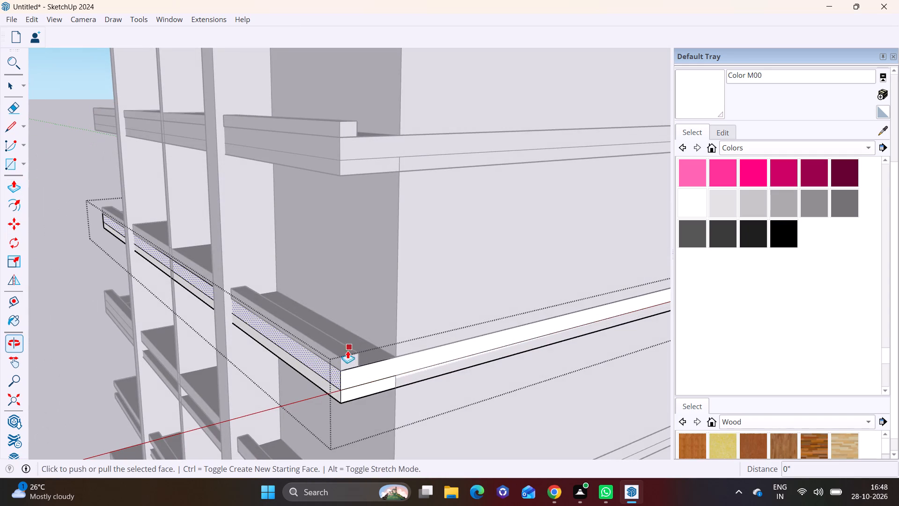
pyautogui.click(327, 375)
pyautogui.click(332, 372)
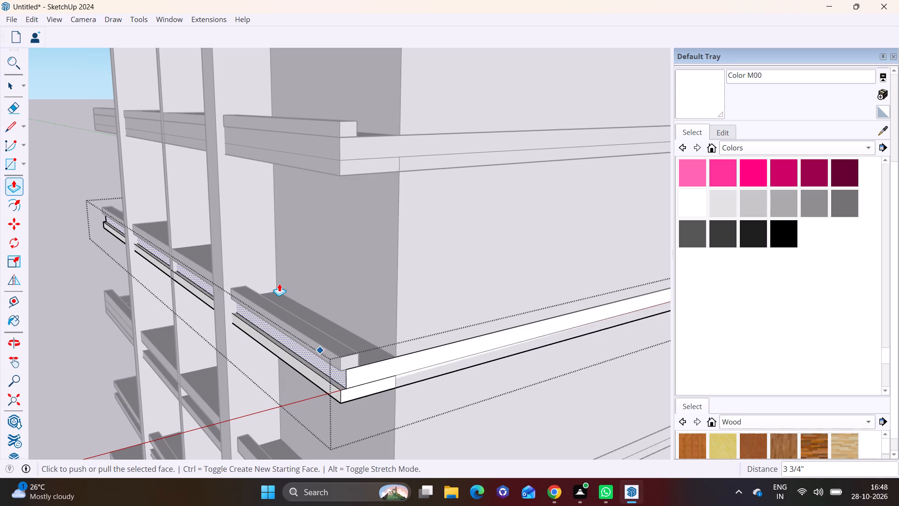
pyautogui.scroll(-2, 279, 283)
pyautogui.keyDown('shift'); pyautogui.moveTo(276, 203); pyautogui.dragTo(324, 347, button='middle'); pyautogui.keyUp('shift')
pyautogui.press('space')
pyautogui.click(341, 350)
pyautogui.moveTo(88, 289); pyautogui.dragTo(94, 289)
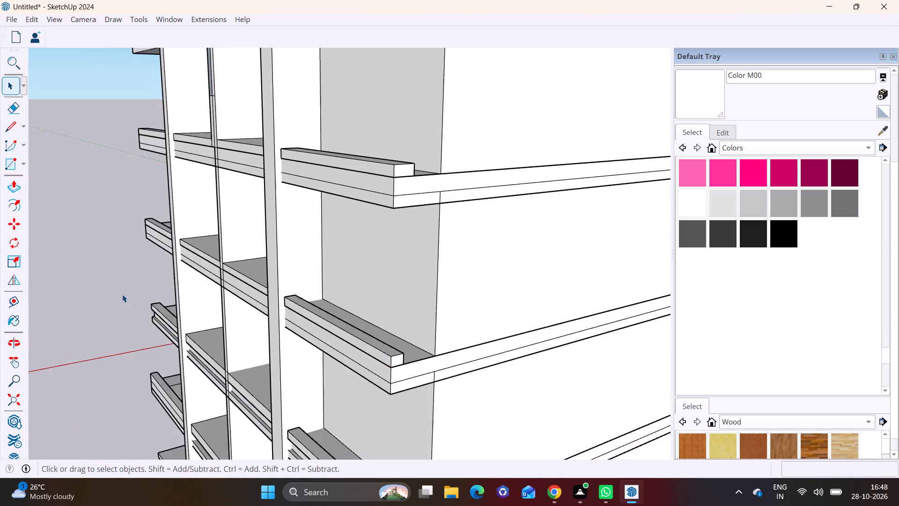
# Inside the fourth balcony slab's group, push the upper band of its front face inward to form a shallow recess.
pyautogui.moveTo(422, 350); pyautogui.dragTo(403, 315, button='middle')
pyautogui.scroll(6, 405, 314)
pyautogui.doubleClick(301, 316)
pyautogui.doubleClick(306, 314)
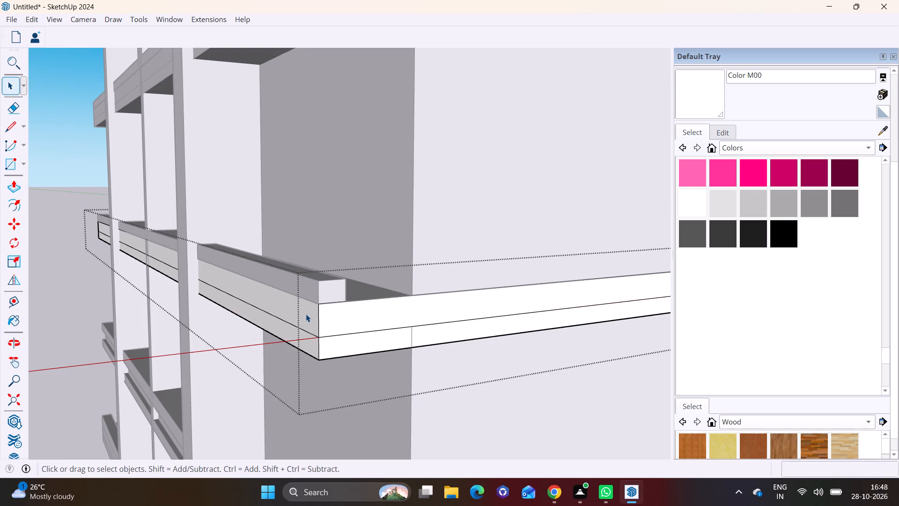
pyautogui.click(20, 179)
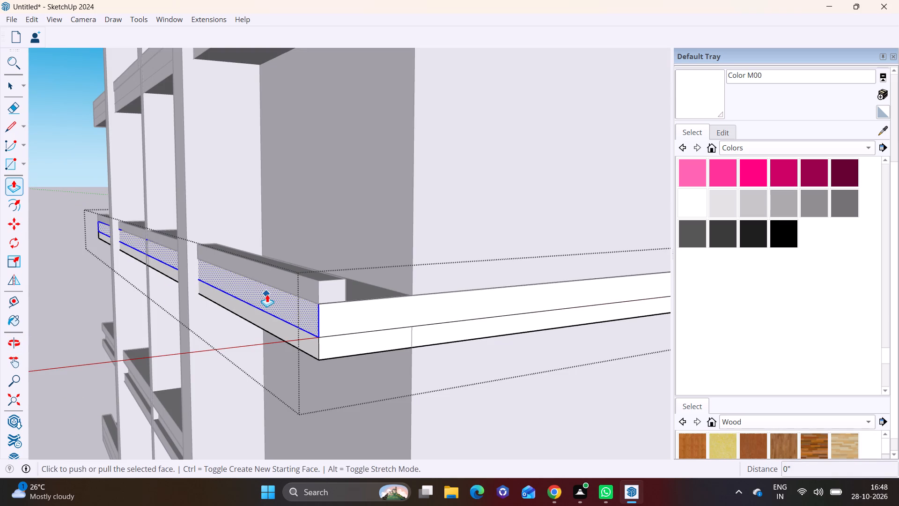
pyautogui.click(267, 294)
pyautogui.click(276, 294)
pyautogui.press('space')
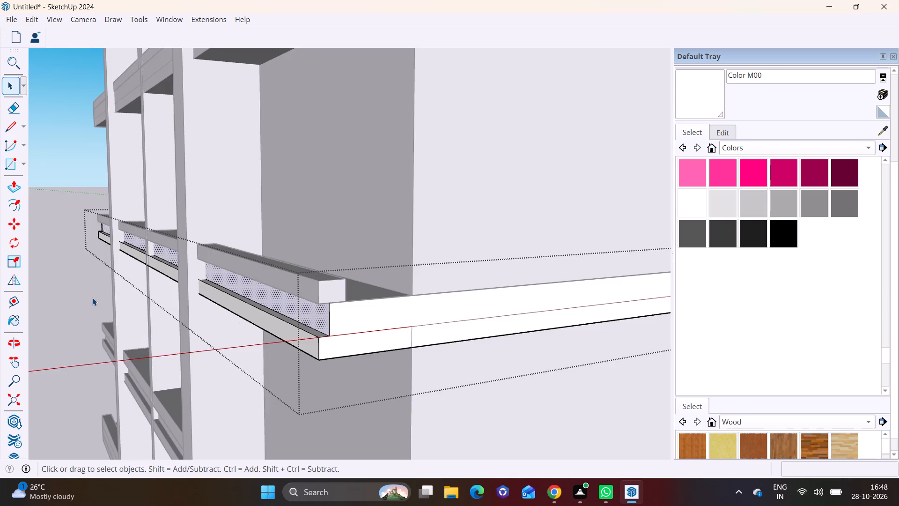
pyautogui.click(92, 298)
# Inside the fifth balcony slab's group, push the upper band of its front face inward about 4 1/4".
pyautogui.scroll(-3, 160, 283)
pyautogui.keyDown('shift'); pyautogui.moveTo(282, 216); pyautogui.dragTo(383, 368, button='middle'); pyautogui.keyUp('shift')
pyautogui.scroll(5, 393, 243)
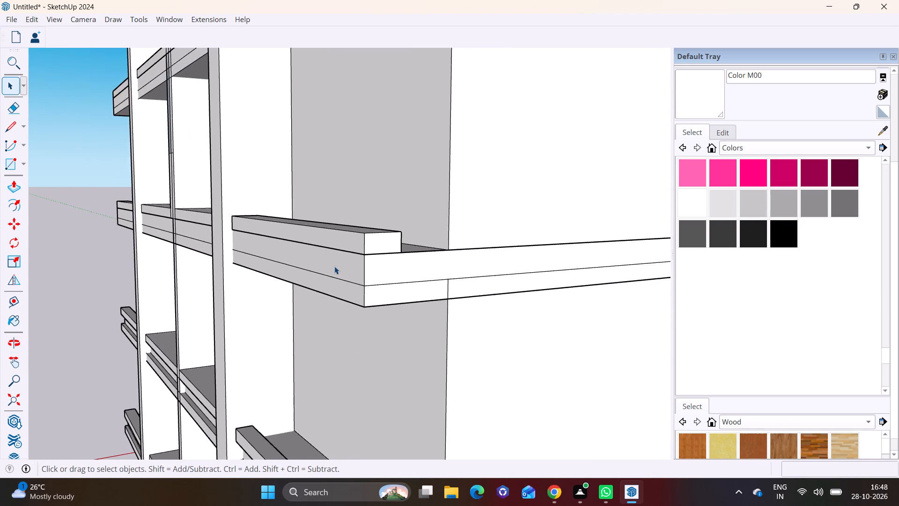
pyautogui.tripleClick(333, 266)
pyautogui.click(334, 264)
pyautogui.click(325, 263)
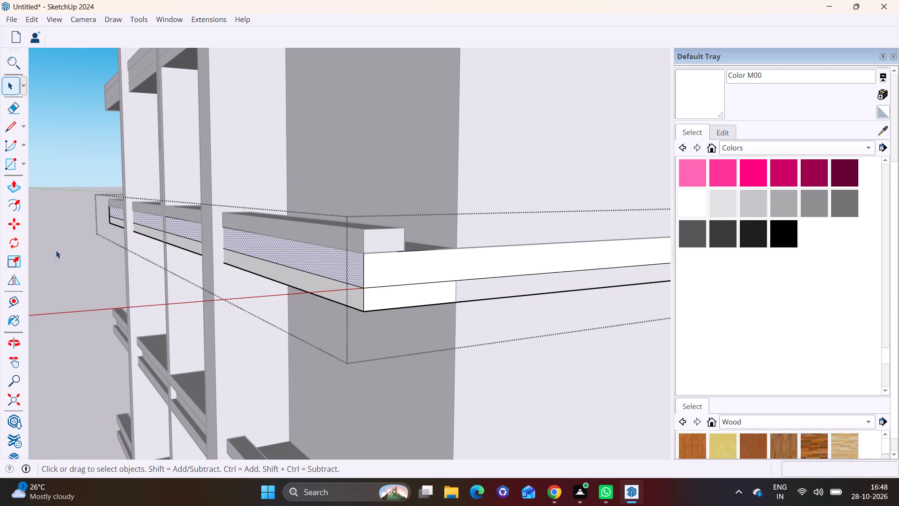
pyautogui.click(16, 184)
pyautogui.click(340, 263)
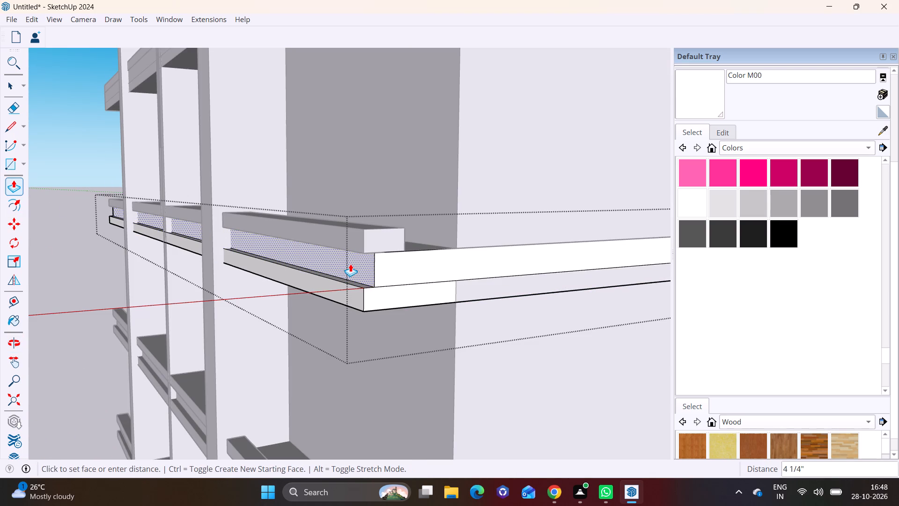
pyautogui.click(352, 263)
pyautogui.press('space')
pyautogui.click(112, 254)
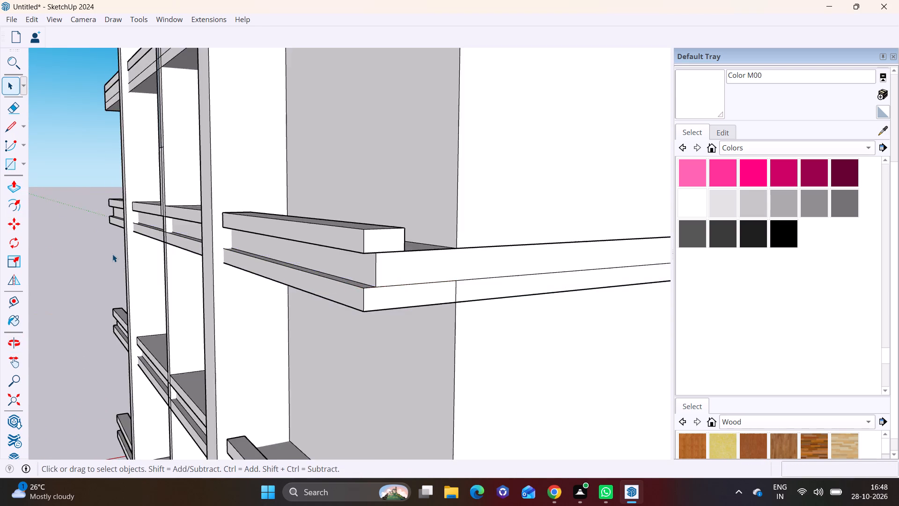
# Inside the topmost balcony slab's group, push the upper band of its front face inward about 4 13/16".
pyautogui.scroll(-3, 124, 250)
pyautogui.keyDown('shift'); pyautogui.moveTo(245, 204); pyautogui.dragTo(382, 399, button='middle'); pyautogui.keyUp('shift')
pyautogui.scroll(7, 393, 305)
pyautogui.doubleClick(394, 303)
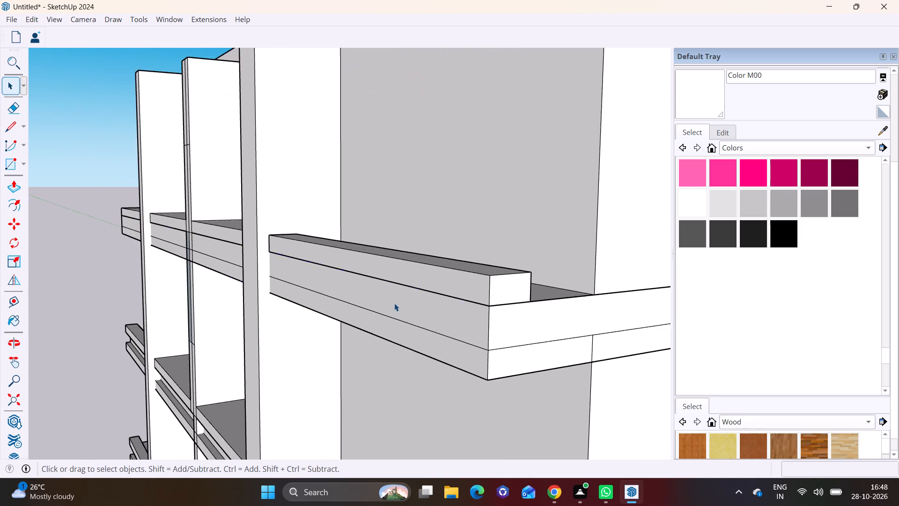
pyautogui.click(394, 300)
pyautogui.click(399, 304)
pyautogui.click(13, 184)
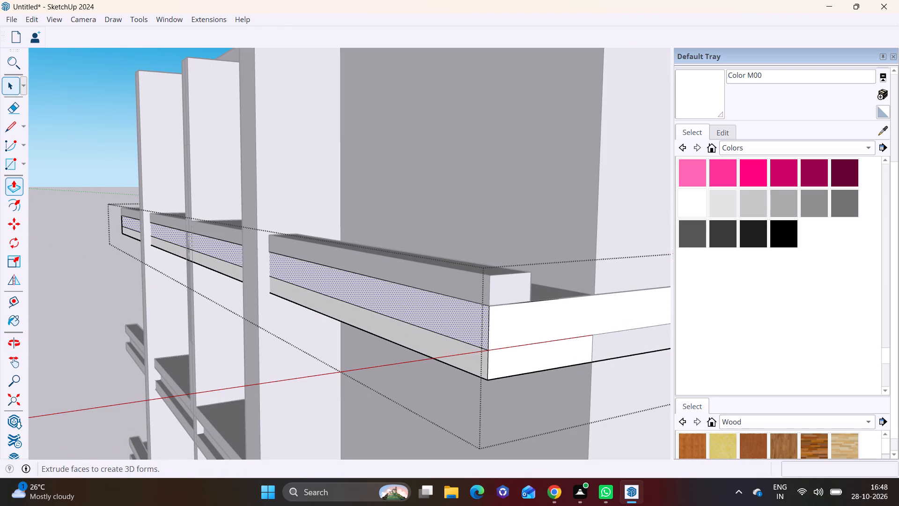
pyautogui.click(379, 290)
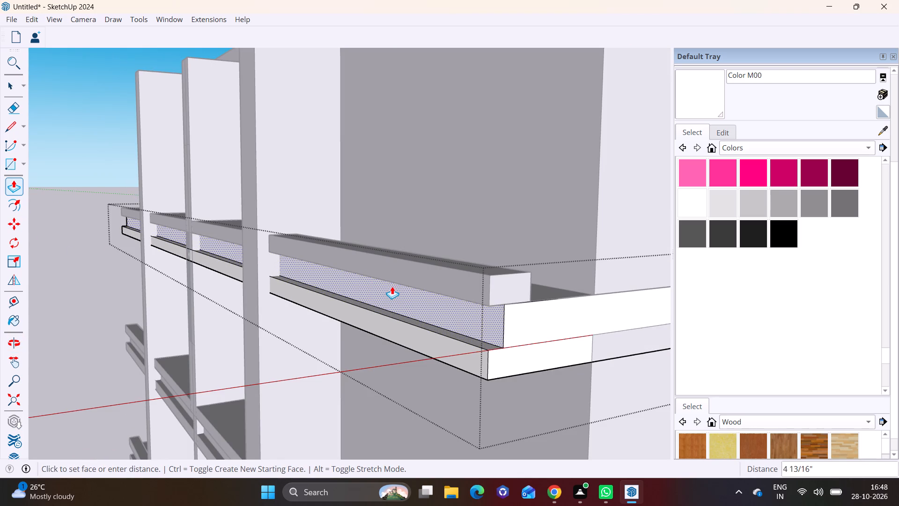
pyautogui.click(392, 286)
pyautogui.press('space')
pyautogui.click(142, 300)
# On the topmost balcony slab, extend the raised edge band's inner face 1' 7" to meet the building wall.
pyautogui.scroll(-4, 127, 301)
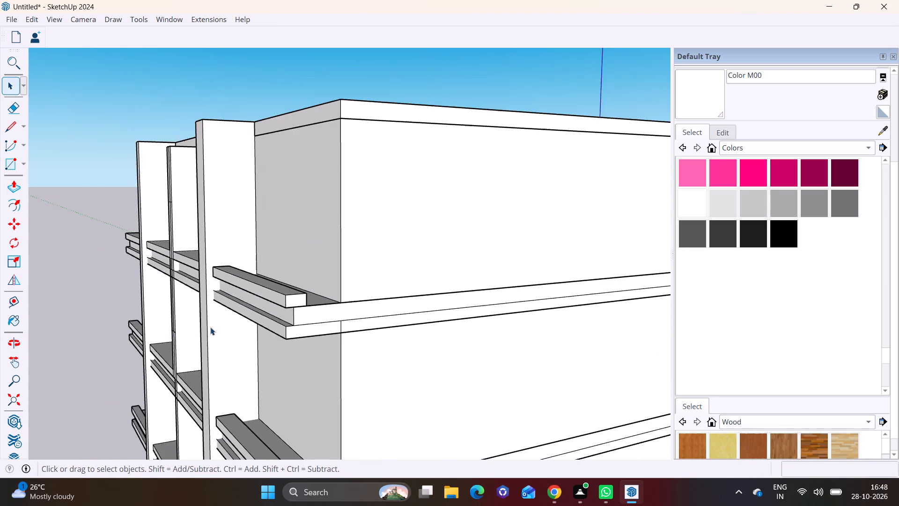
pyautogui.moveTo(361, 335); pyautogui.dragTo(721, 313, button='middle')
pyautogui.scroll(-3, 416, 315)
pyautogui.moveTo(323, 306); pyautogui.dragTo(416, 306, button='middle')
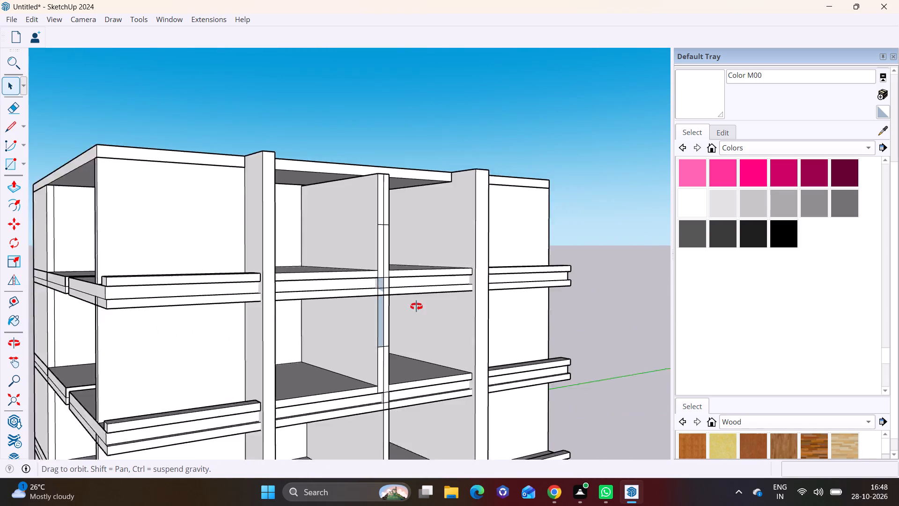
pyautogui.moveTo(416, 306); pyautogui.dragTo(564, 325, button='middle')
pyautogui.scroll(5, 277, 350)
pyautogui.moveTo(383, 324); pyautogui.dragTo(542, 365, button='middle')
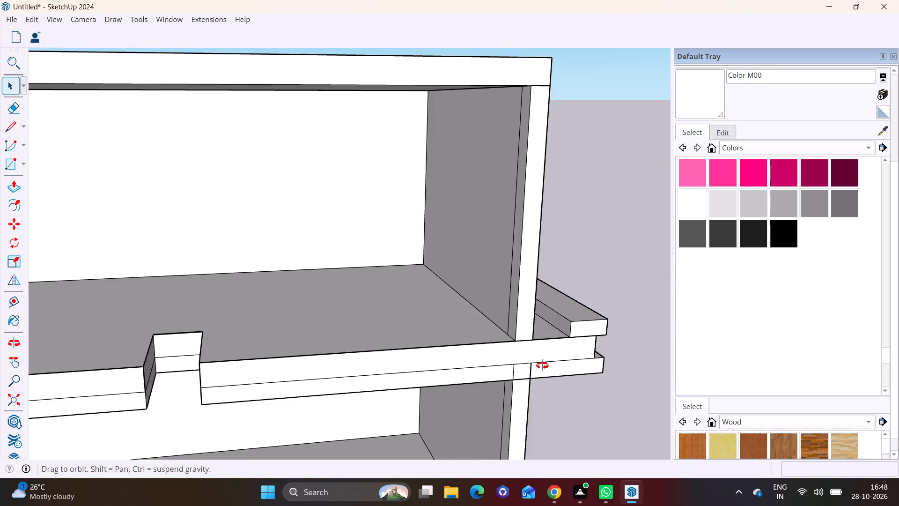
pyautogui.moveTo(542, 365); pyautogui.dragTo(547, 366, button='middle')
pyautogui.scroll(3, 587, 310)
pyautogui.click(573, 318)
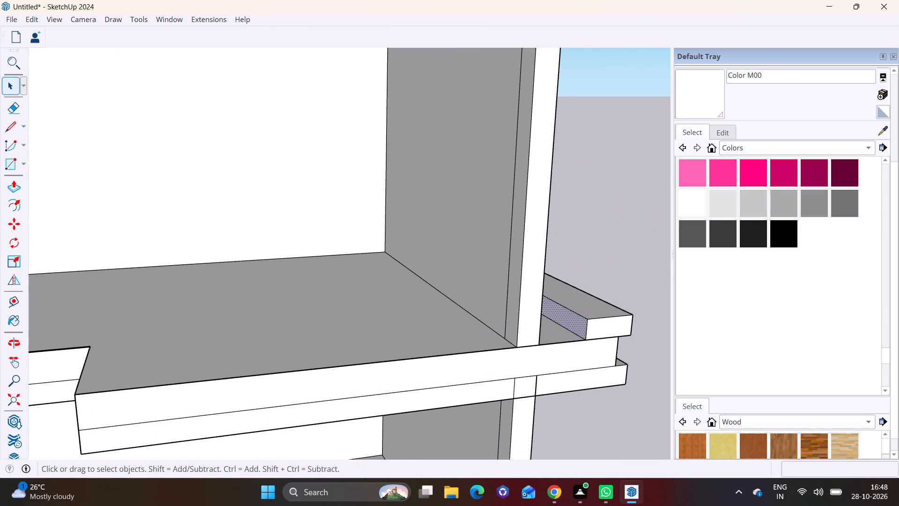
pyautogui.click(7, 185)
pyautogui.click(569, 322)
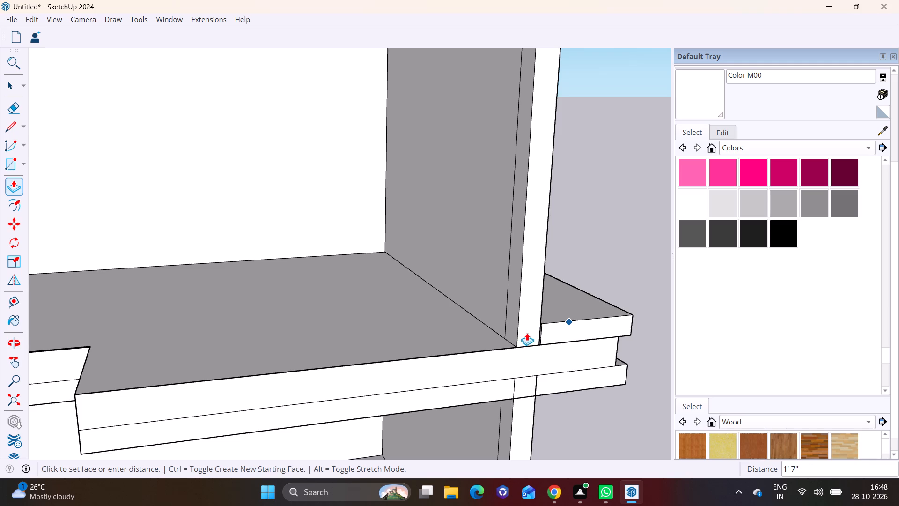
pyautogui.click(527, 333)
pyautogui.press('space')
pyautogui.click(619, 249)
# Delete the short horizontal line at the lower end of the blue face on the central column.
pyautogui.moveTo(610, 296); pyautogui.dragTo(311, 283, button='middle')
pyautogui.scroll(1, 610, 296)
pyautogui.scroll(-2, 311, 283)
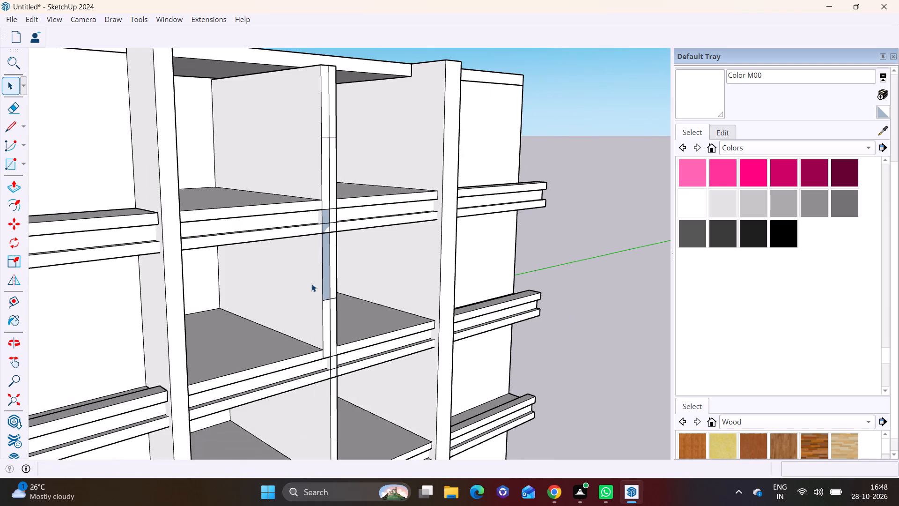
pyautogui.moveTo(346, 304); pyautogui.dragTo(259, 280, button='middle')
pyautogui.scroll(9, 251, 249)
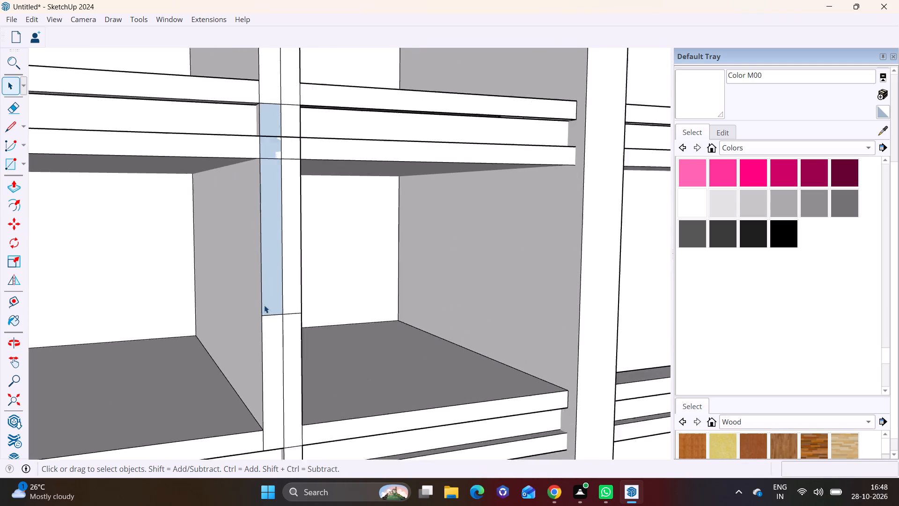
pyautogui.scroll(1, 264, 305)
pyautogui.click(283, 315)
pyautogui.press('Delete')
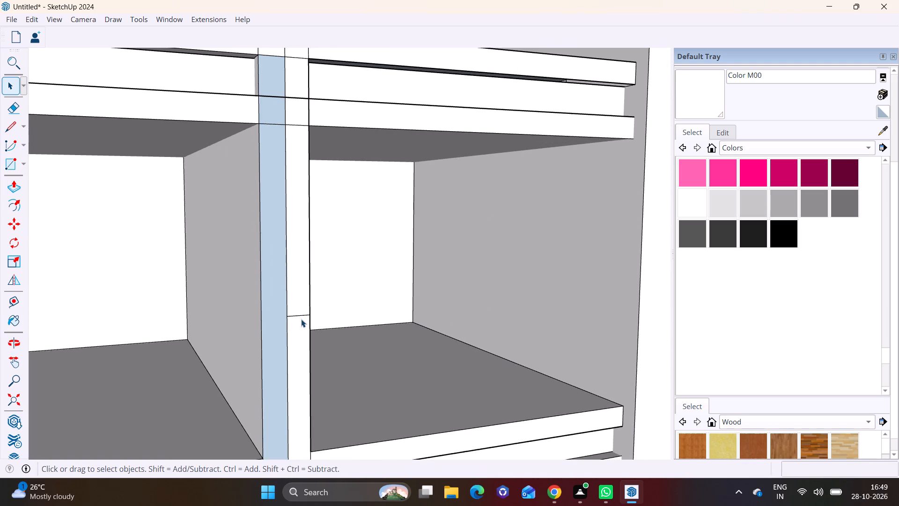
# Paint the blue face of the central column white with Color M00.
pyautogui.click(693, 195)
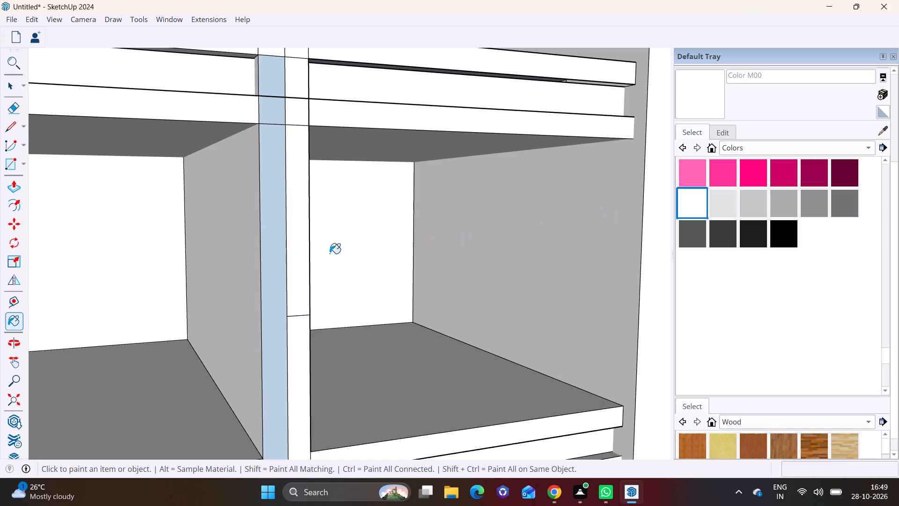
pyautogui.click(273, 253)
pyautogui.scroll(-11, 329, 292)
pyautogui.press('space')
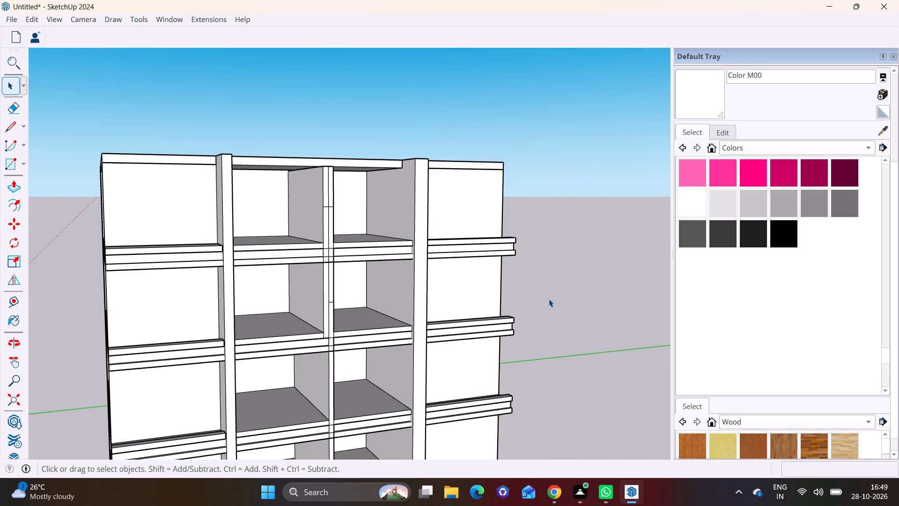
pyautogui.click(549, 299)
# Inspect the recessed front bands and raised edge bands of the balcony slabs on every side of the building.
pyautogui.moveTo(557, 305); pyautogui.dragTo(313, 307, button='middle')
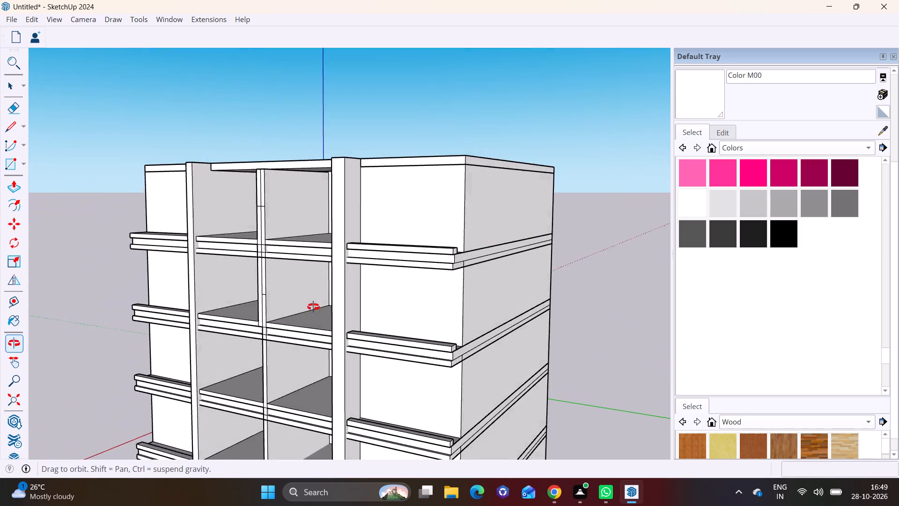
pyautogui.moveTo(313, 307); pyautogui.dragTo(254, 394, button='middle')
pyautogui.scroll(-2, 284, 335)
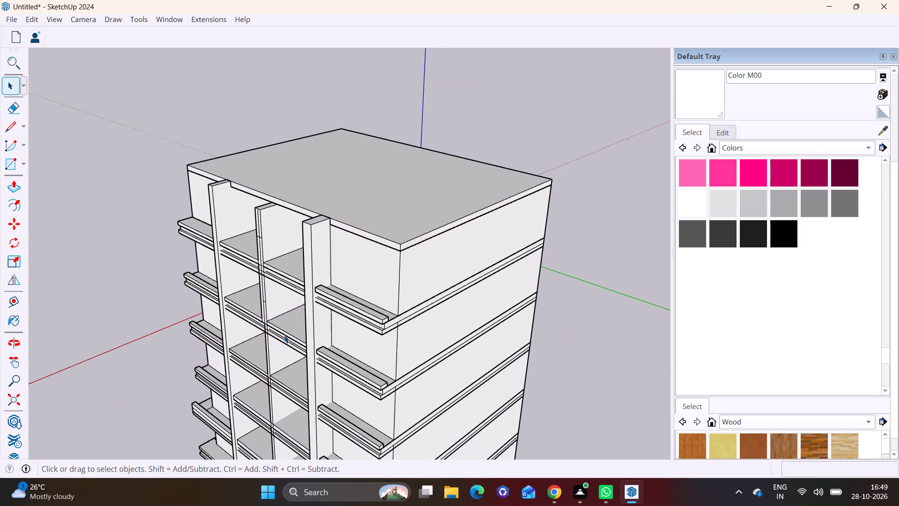
pyautogui.scroll(-1, 284, 335)
pyautogui.keyDown('shift'); pyautogui.moveTo(303, 338); pyautogui.dragTo(342, 215, button='middle'); pyautogui.keyUp('shift')
pyautogui.scroll(9, 405, 258)
pyautogui.moveTo(422, 242); pyautogui.dragTo(461, 214, button='middle')
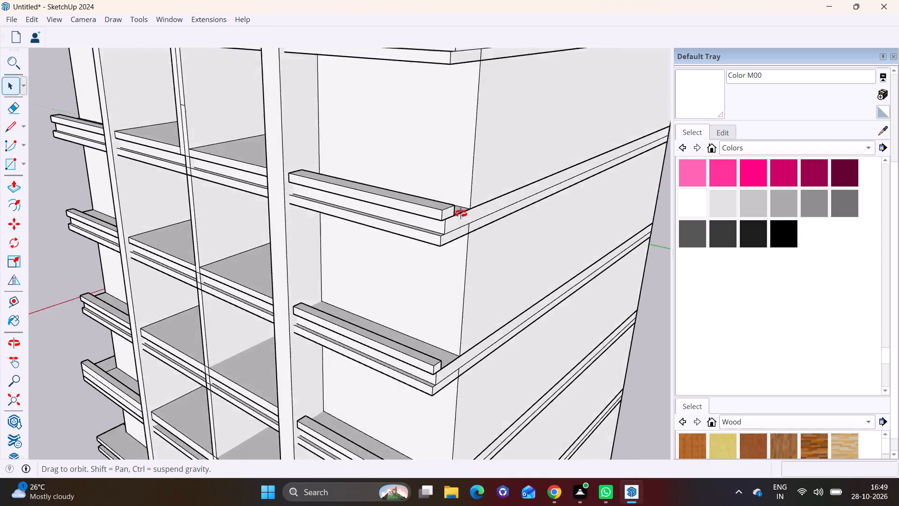
pyautogui.moveTo(461, 214); pyautogui.dragTo(512, 190, button='middle')
pyautogui.scroll(5, 454, 263)
pyautogui.moveTo(442, 290); pyautogui.dragTo(480, 250, button='middle')
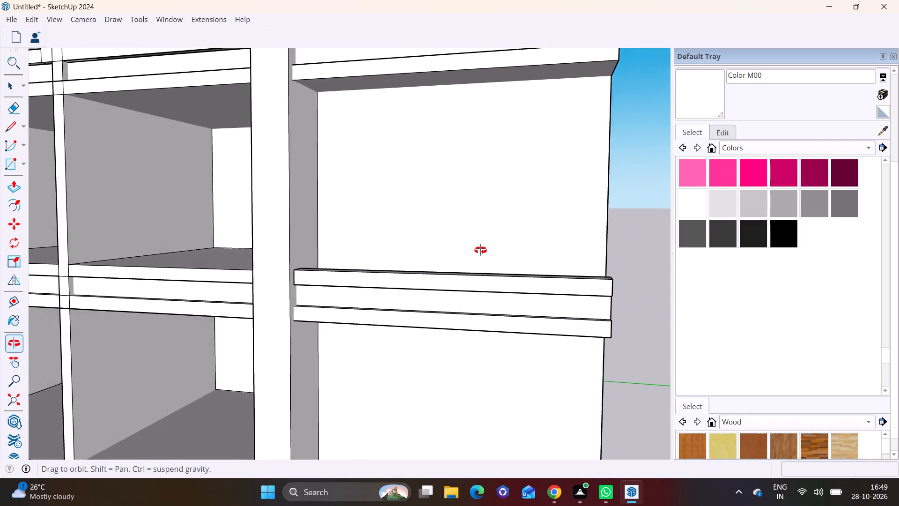
pyautogui.moveTo(480, 250); pyautogui.dragTo(229, 293, button='middle')
pyautogui.scroll(-2, 231, 296)
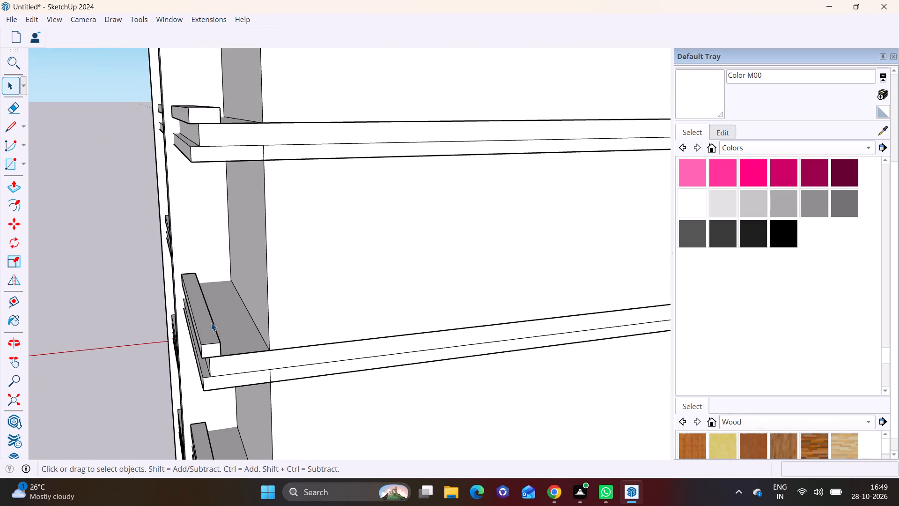
pyautogui.keyDown('shift'); pyautogui.moveTo(211, 323); pyautogui.dragTo(346, 166, button='middle'); pyautogui.keyUp('shift')
pyautogui.moveTo(390, 315); pyautogui.dragTo(643, 261, button='middle')
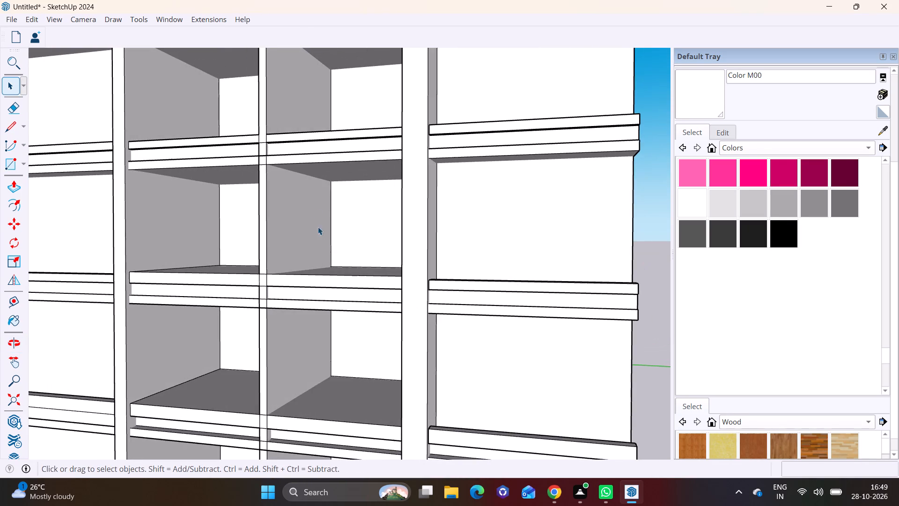
pyautogui.scroll(-2, 314, 209)
pyautogui.keyDown('shift'); pyautogui.moveTo(341, 182); pyautogui.dragTo(338, 308, button='middle'); pyautogui.keyUp('shift')
pyautogui.keyDown('shift'); pyautogui.moveTo(397, 191); pyautogui.dragTo(349, 344, button='middle'); pyautogui.keyUp('shift')
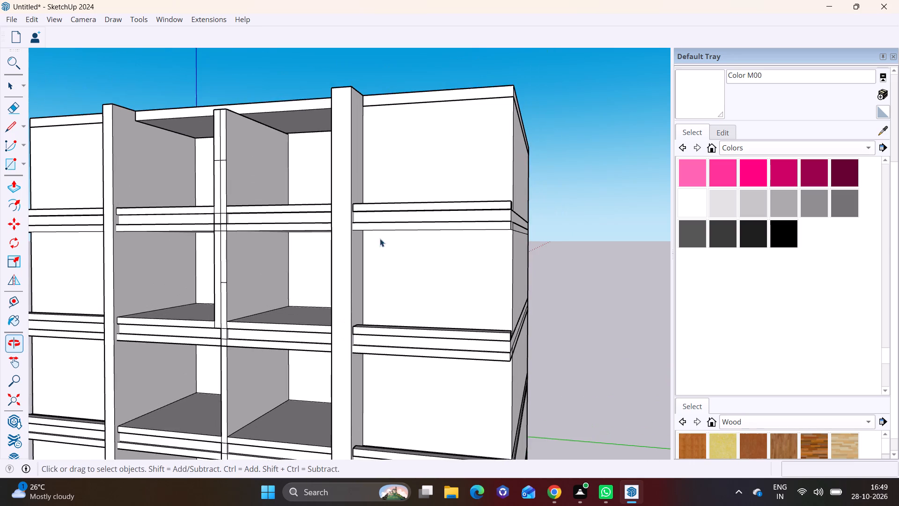
pyautogui.scroll(4, 384, 215)
pyautogui.moveTo(472, 230); pyautogui.dragTo(306, 274, button='middle')
pyautogui.scroll(2, 338, 267)
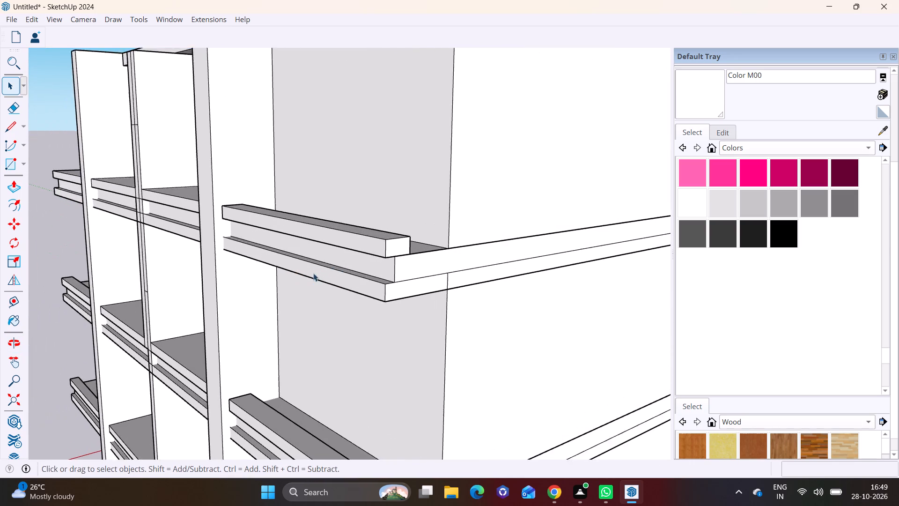
pyautogui.scroll(-10, 313, 273)
pyautogui.moveTo(329, 324); pyautogui.dragTo(346, 324, button='middle')
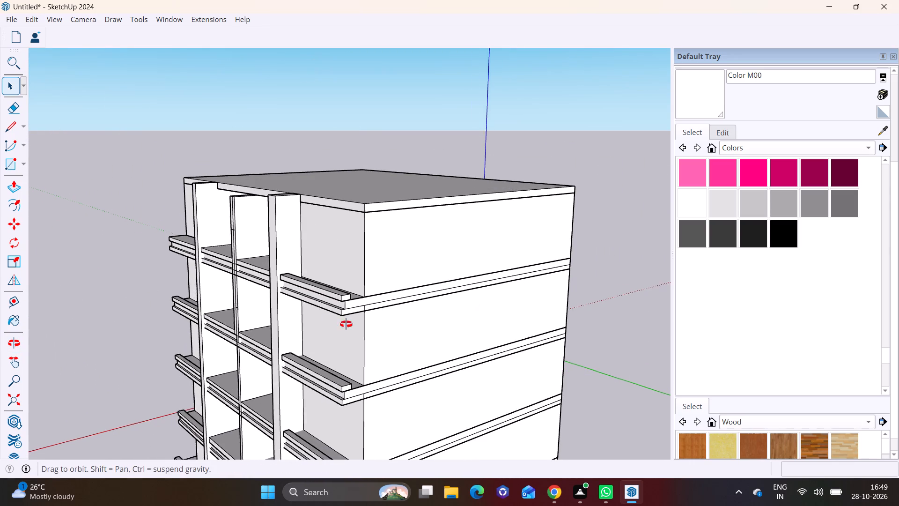
pyautogui.moveTo(346, 324); pyautogui.dragTo(528, 294, button='middle')
pyautogui.scroll(-3, 453, 327)
pyautogui.keyDown('shift'); pyautogui.moveTo(445, 326); pyautogui.dragTo(456, 143, button='middle'); pyautogui.keyUp('shift')
pyautogui.keyDown('shift'); pyautogui.scroll(1, 453, 148); pyautogui.keyUp('shift')
pyautogui.moveTo(349, 277); pyautogui.dragTo(606, 269, button='middle')
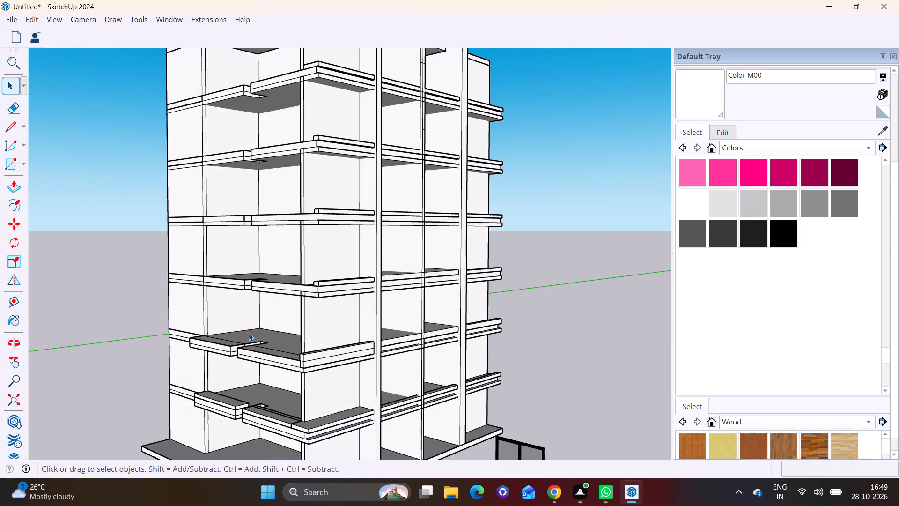
# Start a rectangle at the notched side edge of the balcony slabs.
pyautogui.scroll(8, 247, 332)
pyautogui.moveTo(294, 298); pyautogui.dragTo(427, 388, button='middle')
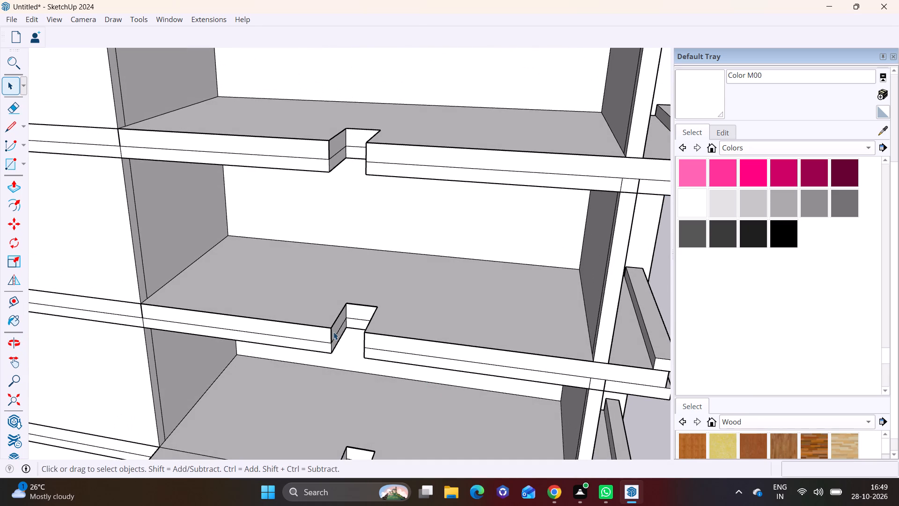
pyautogui.click(24, 161)
pyautogui.click(35, 179)
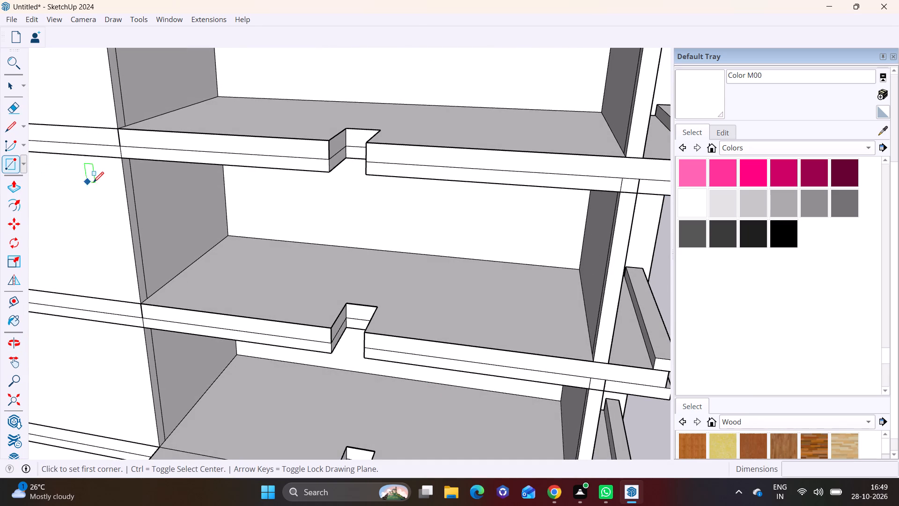
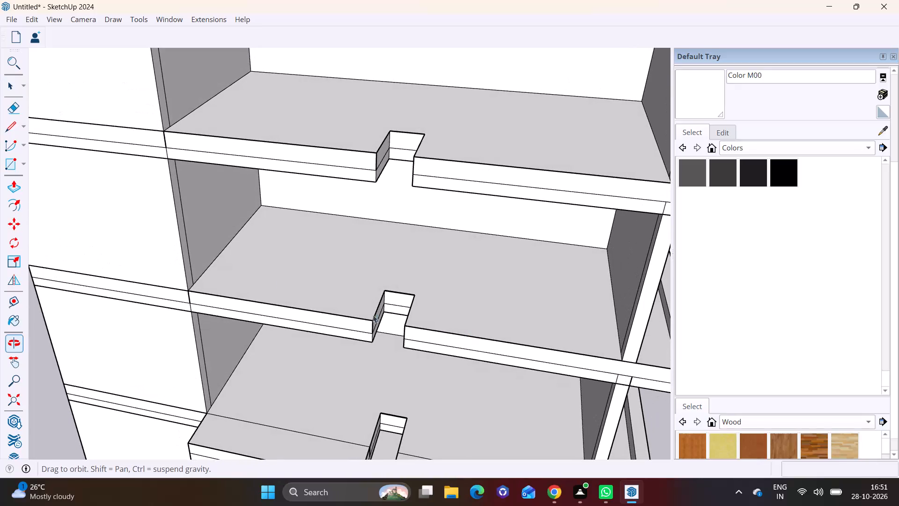
# Draw a narrow strip rectangle on the balcony slab along its front edge, from the left side wall to the notch.
pyautogui.click(22, 163)
pyautogui.click(29, 180)
pyautogui.scroll(6, 233, 291)
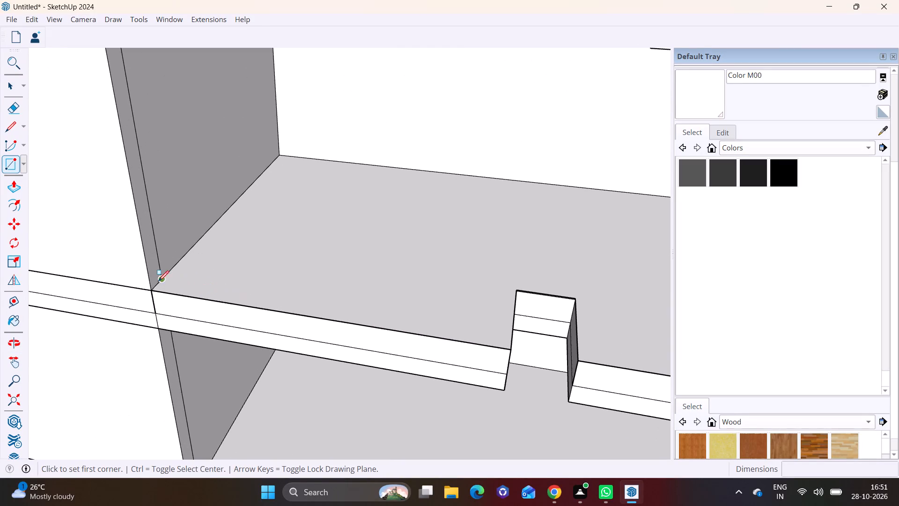
pyautogui.click(153, 287)
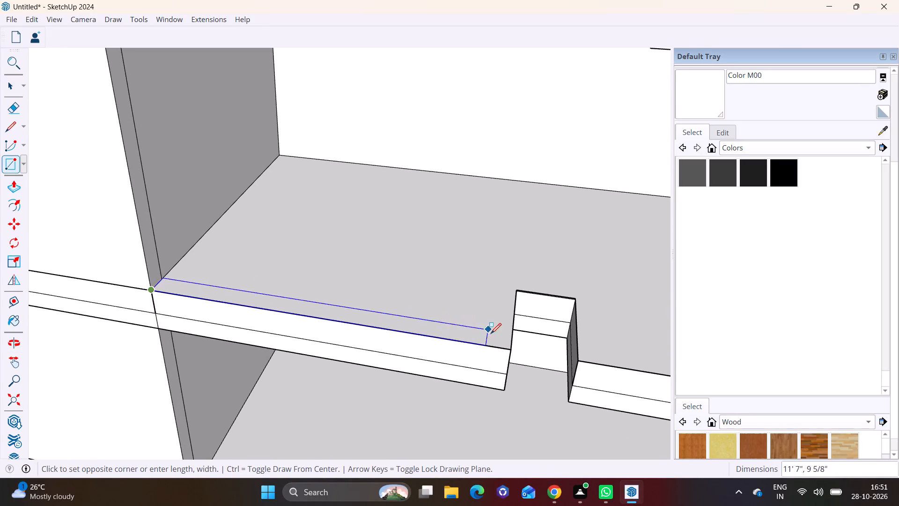
pyautogui.click(513, 331)
pyautogui.scroll(-3, 399, 327)
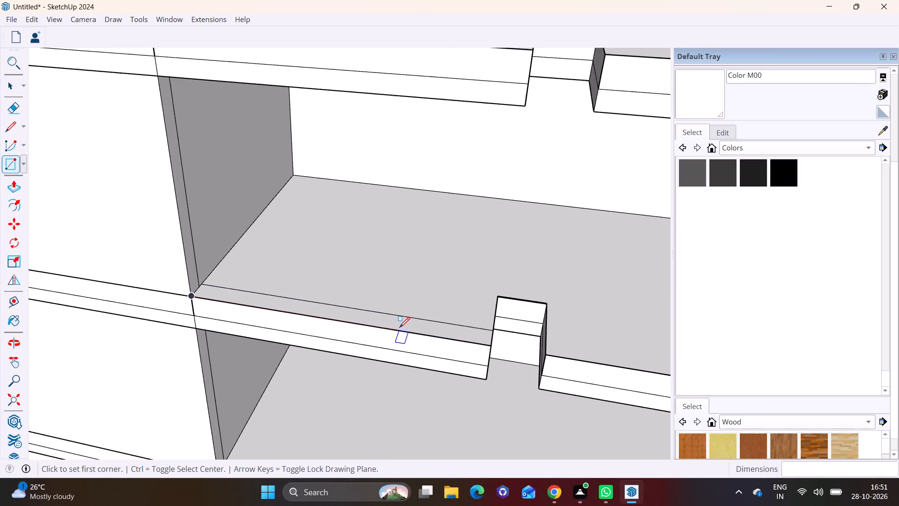
pyautogui.scroll(-3, 399, 327)
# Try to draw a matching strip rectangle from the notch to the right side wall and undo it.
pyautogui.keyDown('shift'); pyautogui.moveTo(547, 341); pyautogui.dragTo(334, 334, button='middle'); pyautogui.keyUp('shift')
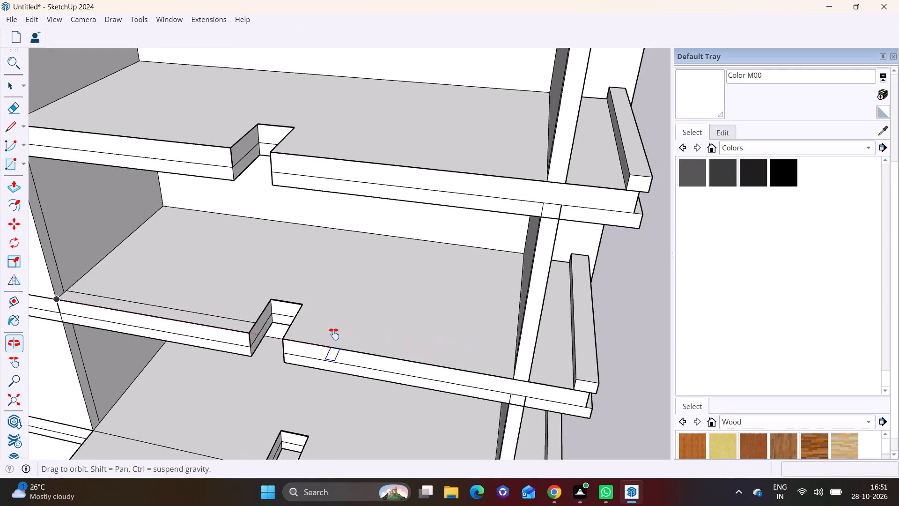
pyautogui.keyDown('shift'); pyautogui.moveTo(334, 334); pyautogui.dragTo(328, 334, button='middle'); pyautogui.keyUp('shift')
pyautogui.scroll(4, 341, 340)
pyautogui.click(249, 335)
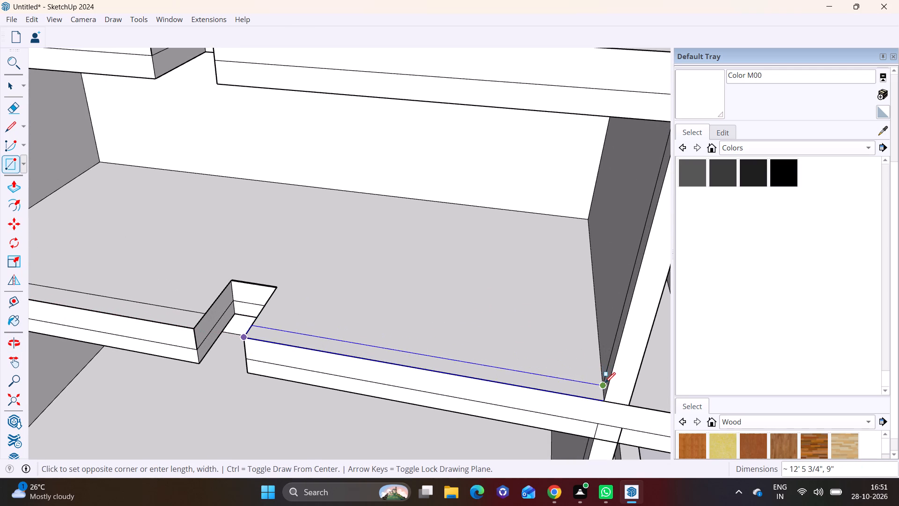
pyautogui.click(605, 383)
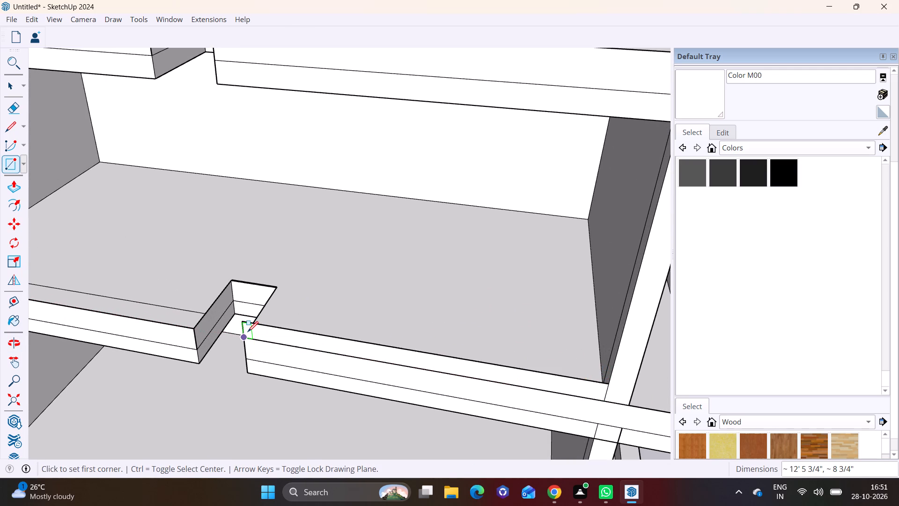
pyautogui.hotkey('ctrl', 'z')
# Draw a strip rectangle about 12' 5 3/4" by 9" along the same slab's front edge, from the notch to the right side wall.
pyautogui.moveTo(336, 320); pyautogui.dragTo(368, 378, button='middle')
pyautogui.scroll(-1, 368, 373)
pyautogui.keyDown('shift'); pyautogui.moveTo(357, 341); pyautogui.dragTo(211, 330, button='middle'); pyautogui.keyUp('shift')
pyautogui.scroll(2, 247, 399)
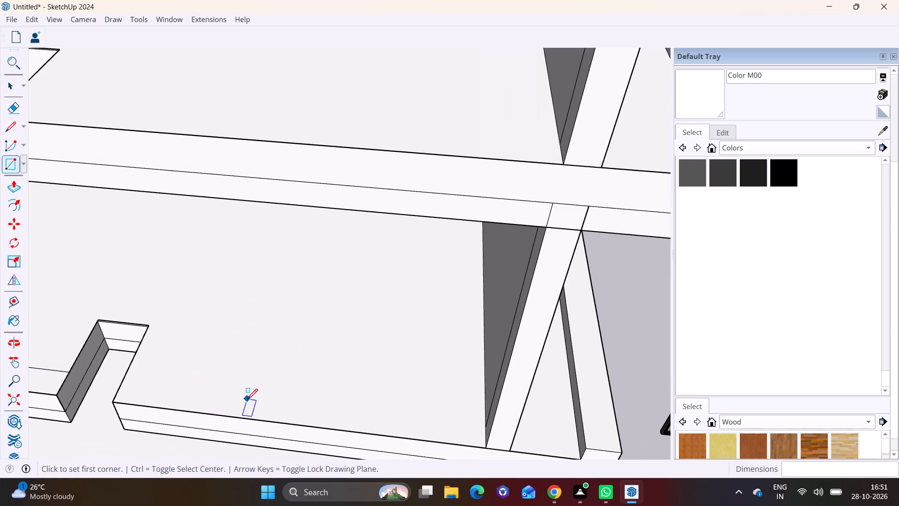
pyautogui.click(115, 397)
pyautogui.scroll(-1, 365, 389)
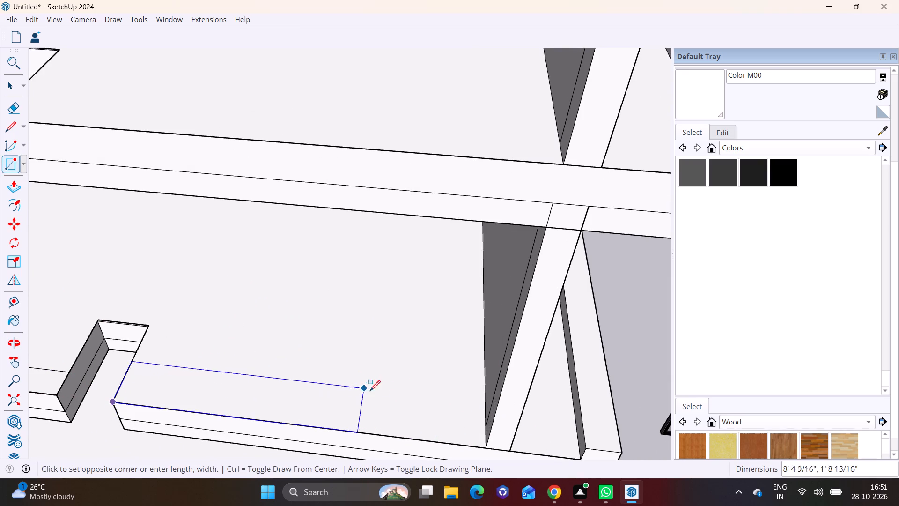
pyautogui.scroll(-1, 370, 391)
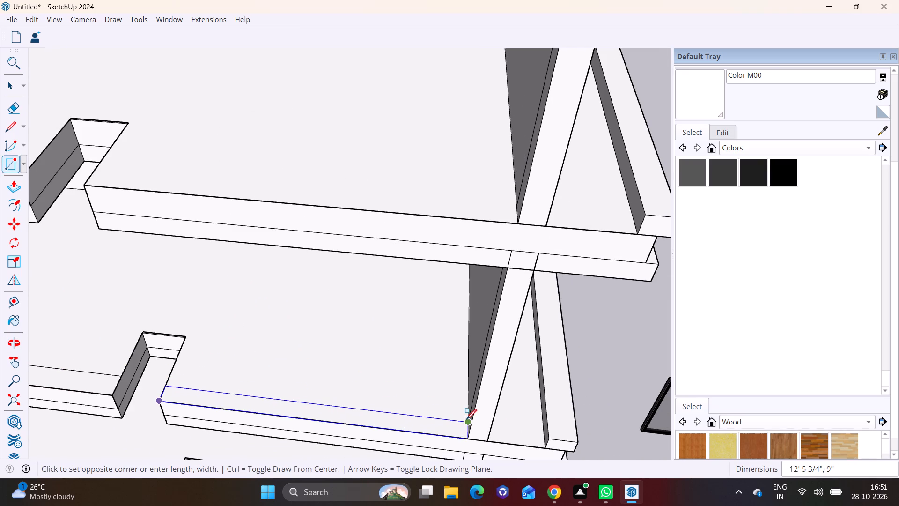
pyautogui.click(466, 419)
# Push/Pull both edge strips of this slab upward by the same distance to form raised bands beside the notch.
pyautogui.click(10, 179)
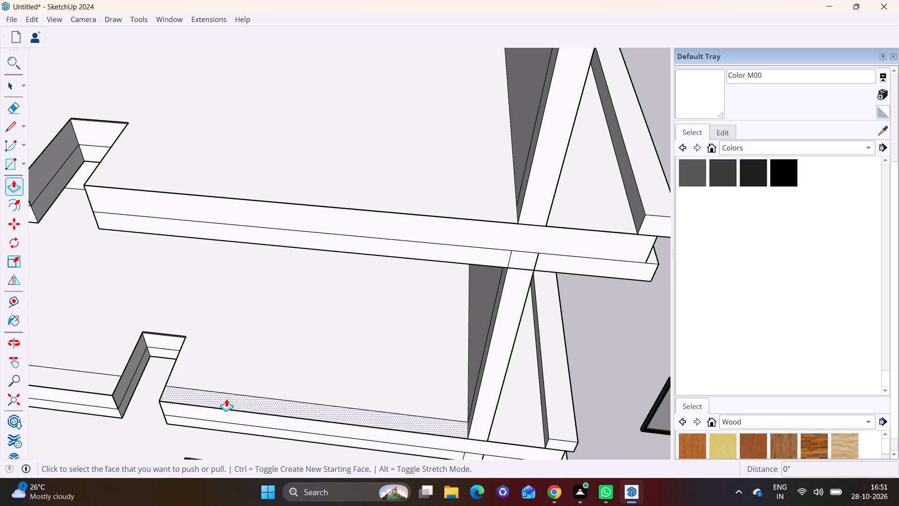
pyautogui.click(226, 399)
pyautogui.click(229, 386)
pyautogui.doubleClick(113, 378)
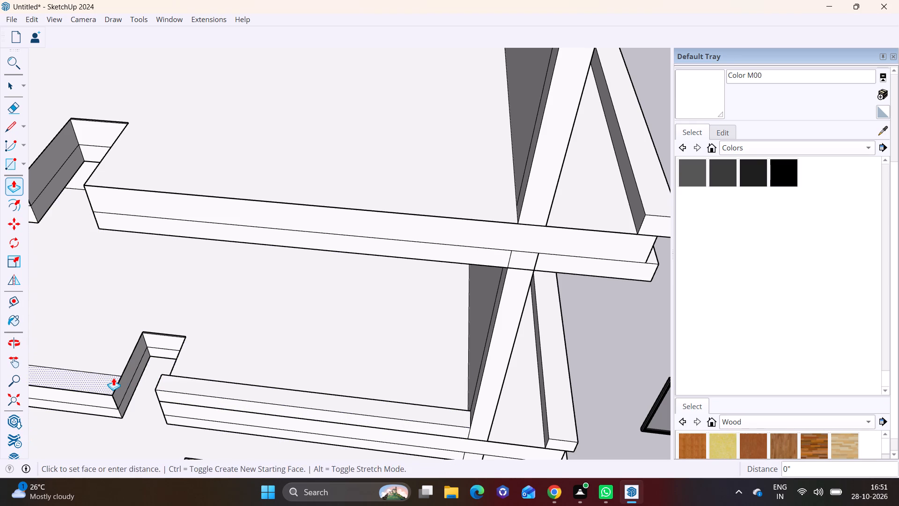
# On the next slab up, draw a strip rectangle about 12' 5 3/4" by 8 3/8" from the left side wall to the notch.
pyautogui.scroll(-8, 113, 378)
pyautogui.scroll(-2, 218, 288)
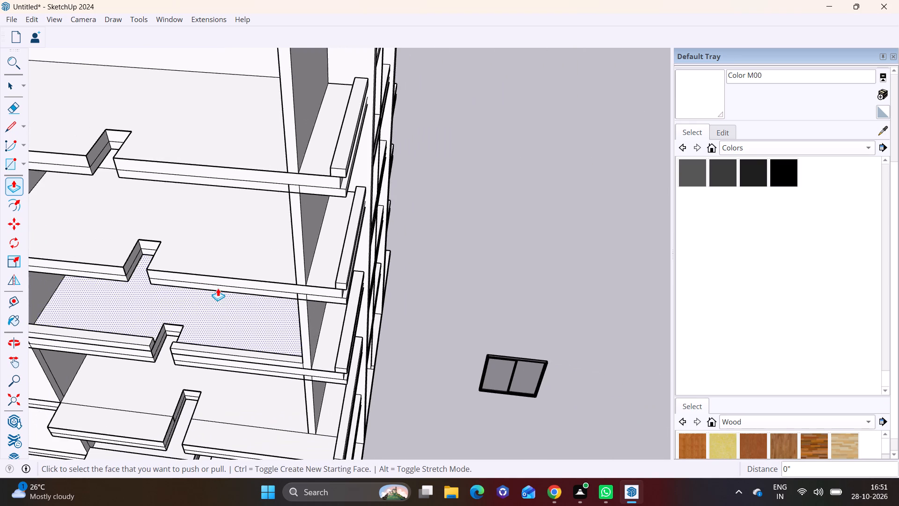
pyautogui.moveTo(236, 299); pyautogui.dragTo(415, 354, button='middle')
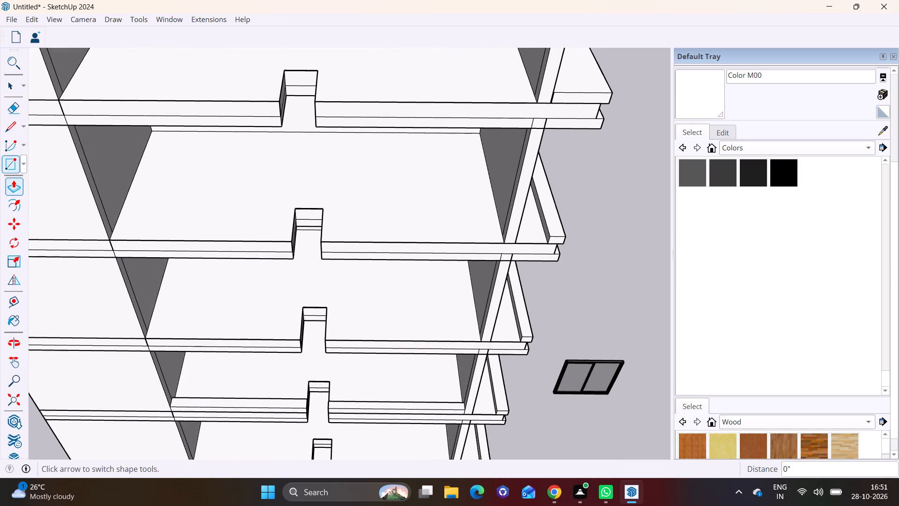
pyautogui.click(22, 165)
pyautogui.click(28, 181)
pyautogui.moveTo(321, 325); pyautogui.dragTo(298, 354, button='middle')
pyautogui.scroll(2, 185, 298)
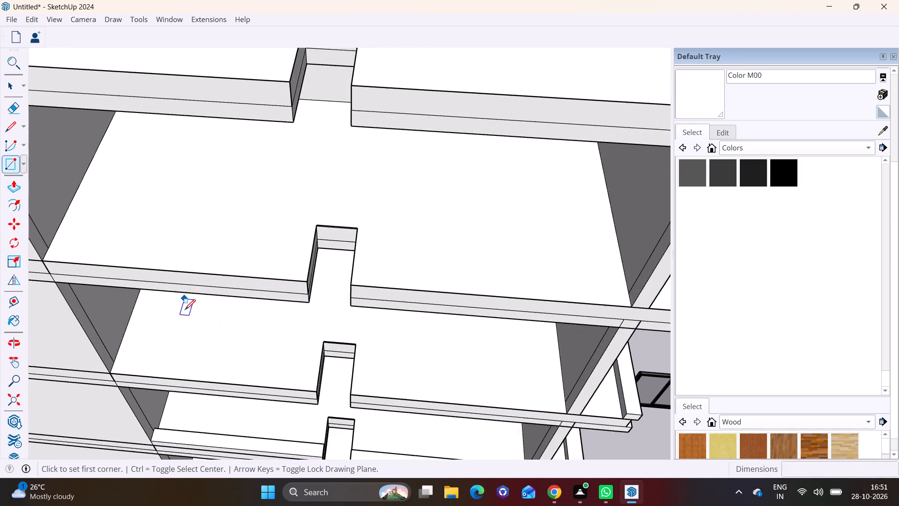
pyautogui.scroll(2, 185, 310)
pyautogui.moveTo(181, 353); pyautogui.dragTo(177, 270, button='middle')
pyautogui.scroll(6, 111, 273)
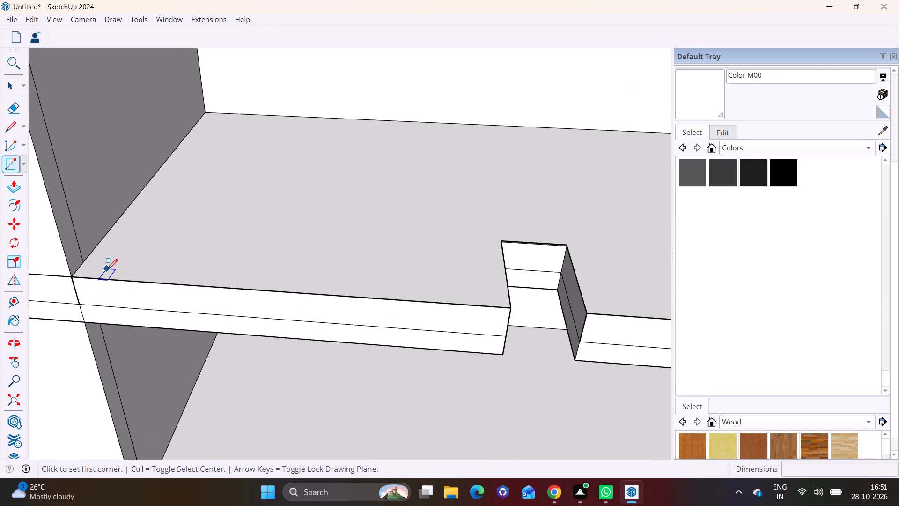
pyautogui.moveTo(73, 278); pyautogui.dragTo(78, 276)
pyautogui.moveTo(317, 299); pyautogui.dragTo(297, 362, button='middle')
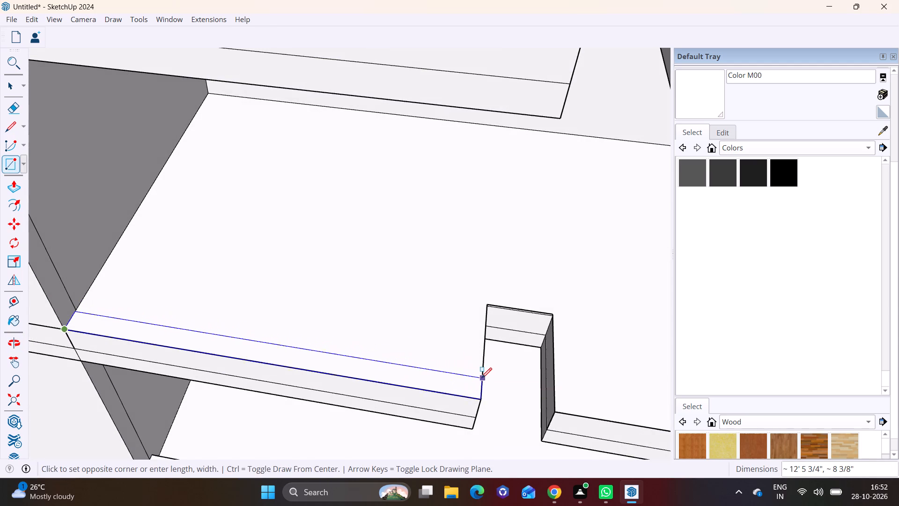
pyautogui.click(481, 378)
# Draw a strip rectangle about 12' 5 3/4" by 9" along this slab's front edge, from the notch to the right side wall.
pyautogui.scroll(-5, 481, 378)
pyautogui.moveTo(480, 378); pyautogui.dragTo(94, 346, button='middle')
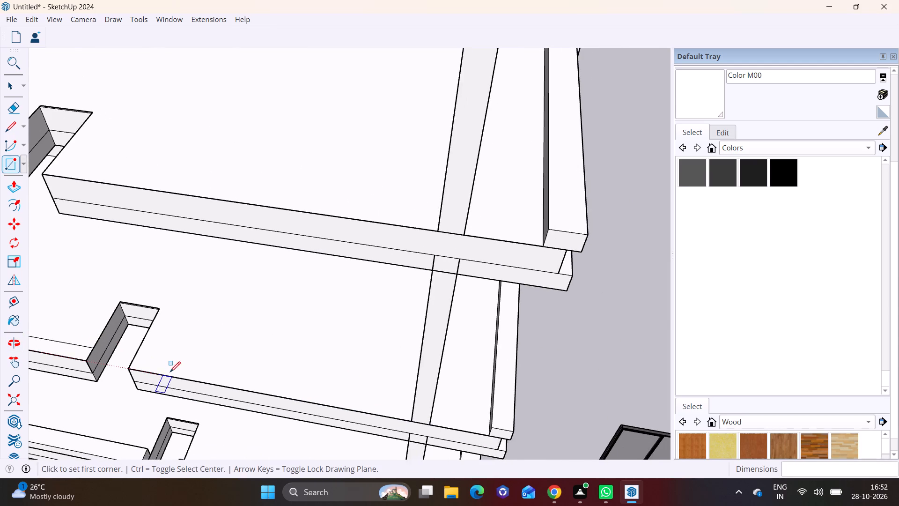
pyautogui.scroll(2, 170, 372)
pyautogui.moveTo(120, 369); pyautogui.dragTo(123, 364)
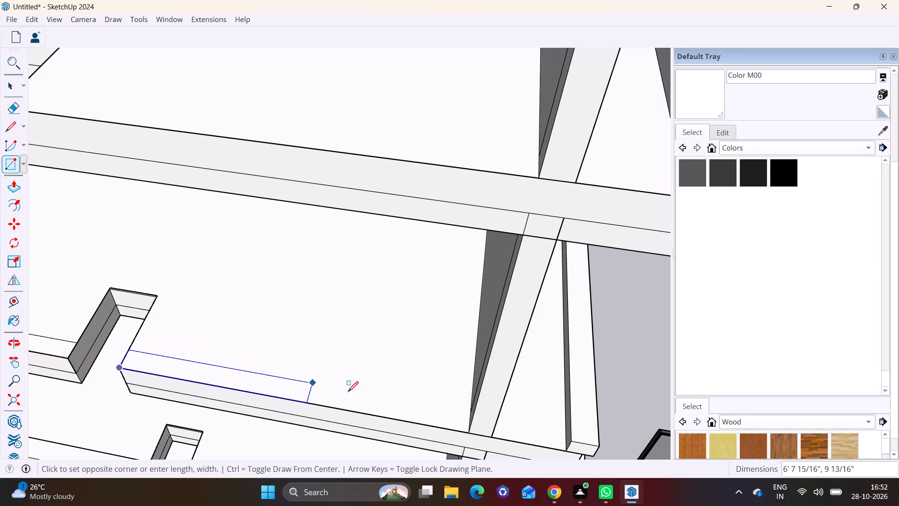
pyautogui.click(469, 413)
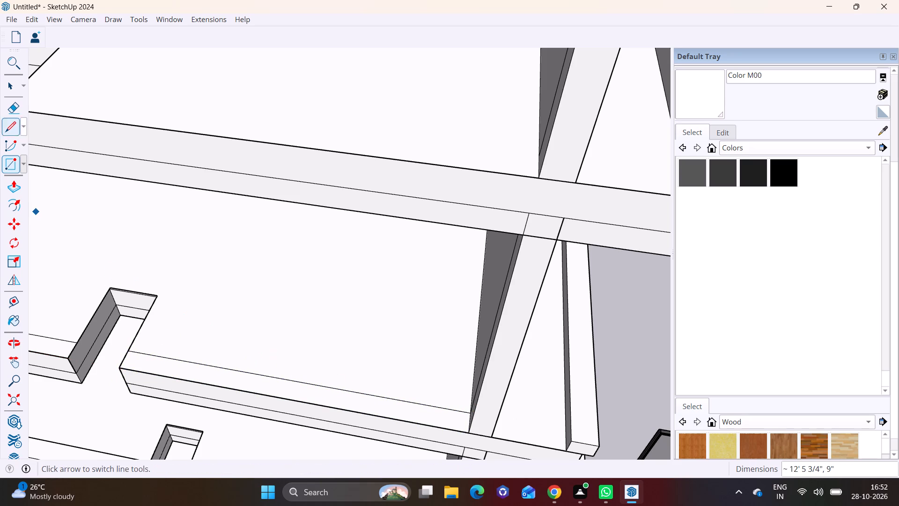
# Push/Pull both strips on this slab upward by the same distance as the raised bands on the slab below.
pyautogui.click(18, 182)
pyautogui.doubleClick(154, 359)
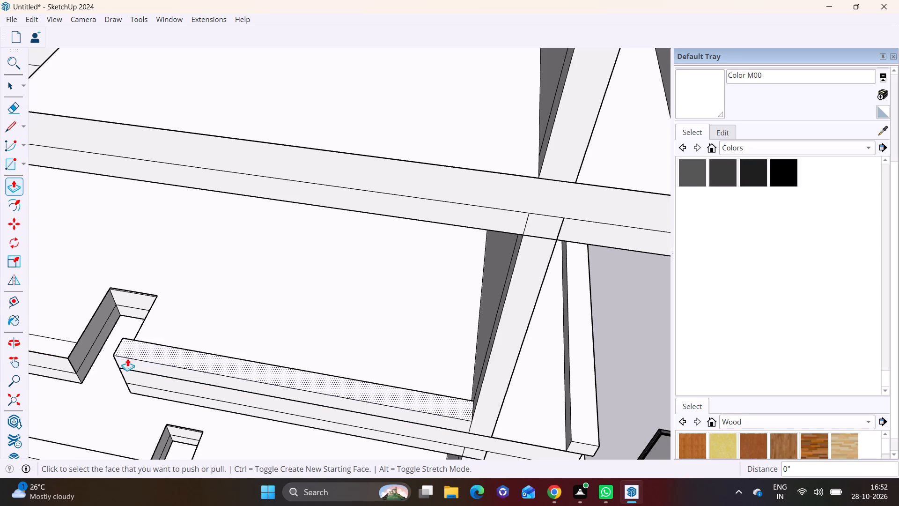
pyautogui.doubleClick(56, 344)
# Examine the new raised bands and the remaining notched slabs from the front of the building.
pyautogui.scroll(-3, 59, 347)
pyautogui.moveTo(104, 361); pyautogui.dragTo(155, 223, button='middle')
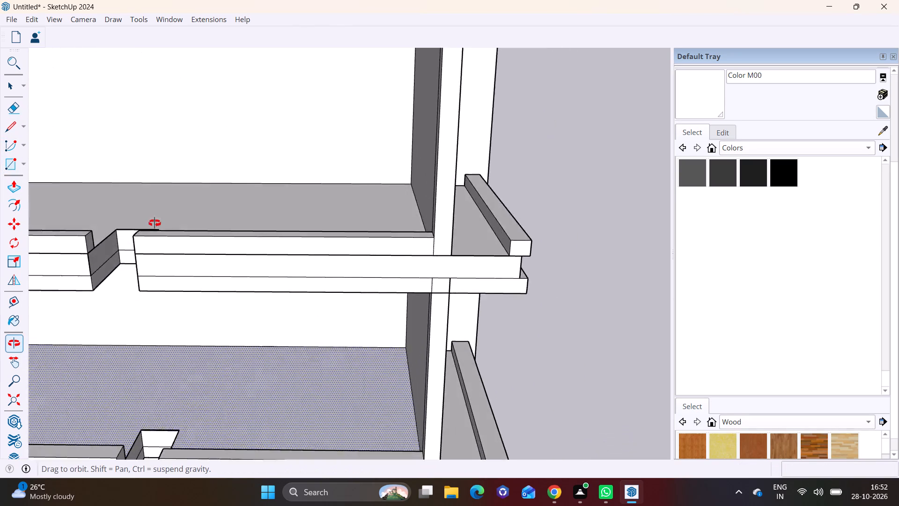
pyautogui.moveTo(155, 223); pyautogui.dragTo(155, 222, button='middle')
pyautogui.scroll(-5, 171, 372)
pyautogui.moveTo(197, 380); pyautogui.dragTo(199, 299, button='middle')
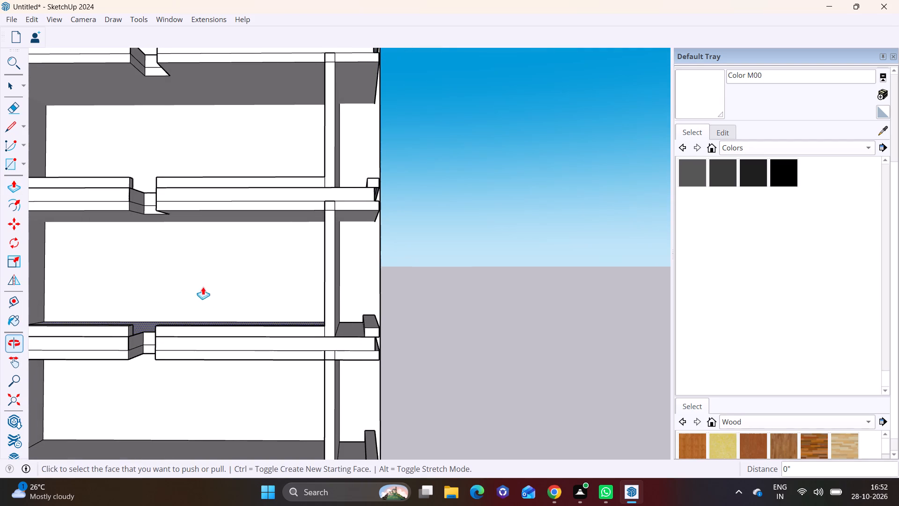
pyautogui.scroll(-1, 214, 272)
pyautogui.keyDown('shift'); pyautogui.moveTo(226, 276); pyautogui.dragTo(275, 308, button='middle'); pyautogui.keyUp('shift')
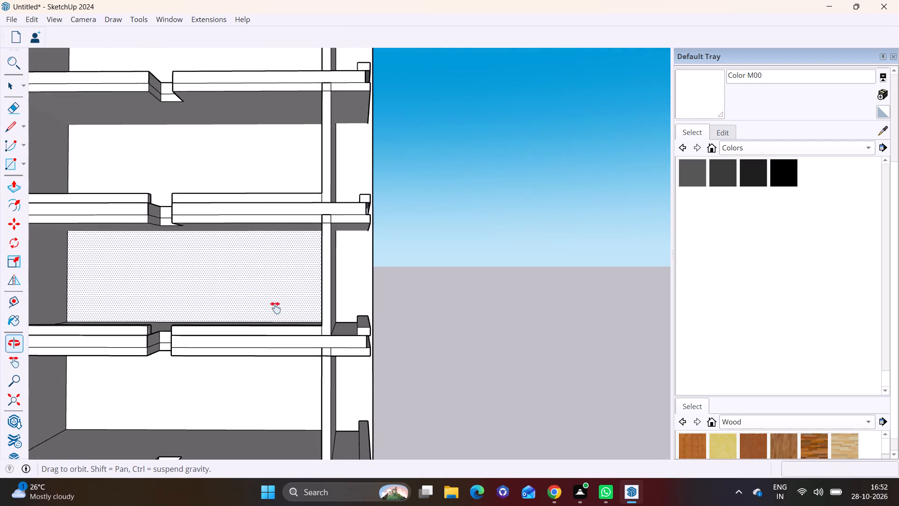
pyautogui.keyDown('shift'); pyautogui.moveTo(275, 308); pyautogui.dragTo(409, 391, button='middle'); pyautogui.keyUp('shift')
# On the next slab up, draw front-edge strip rectangles about 12' 5 3/4" long on both sides of the notch, reaching the side walls.
pyautogui.moveTo(379, 222); pyautogui.dragTo(303, 374, button='middle')
pyautogui.scroll(3, 269, 357)
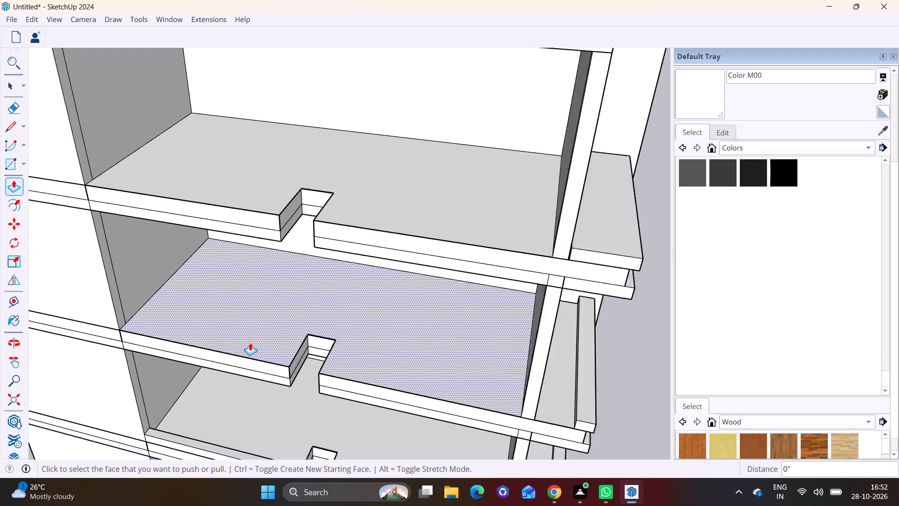
pyautogui.scroll(2, 250, 342)
pyautogui.click(22, 167)
pyautogui.click(30, 181)
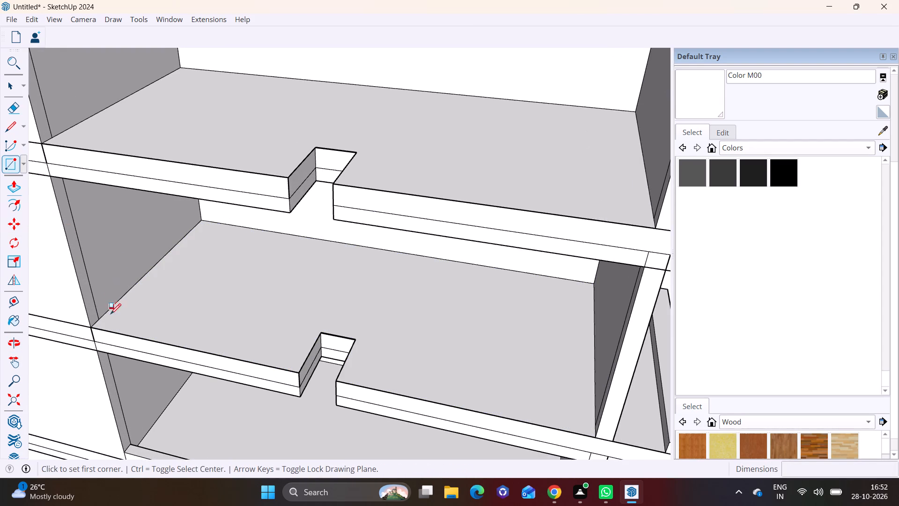
pyautogui.click(92, 325)
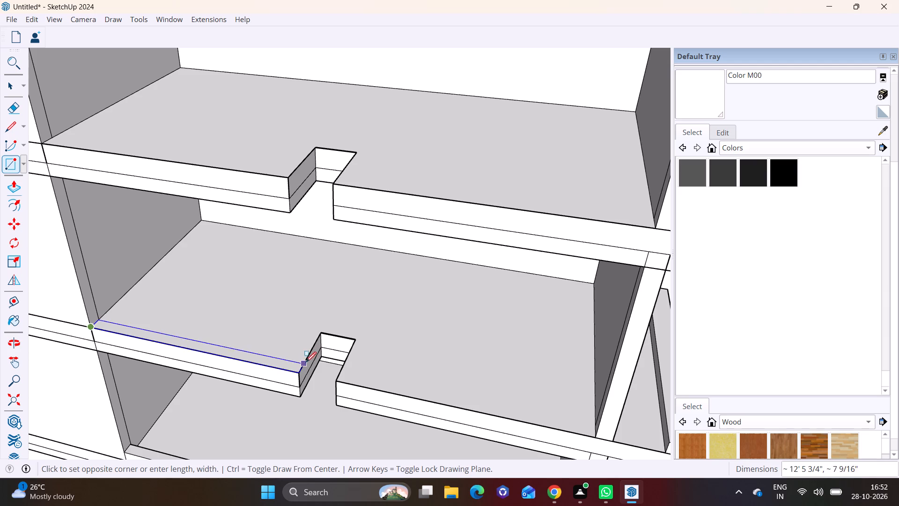
pyautogui.click(305, 359)
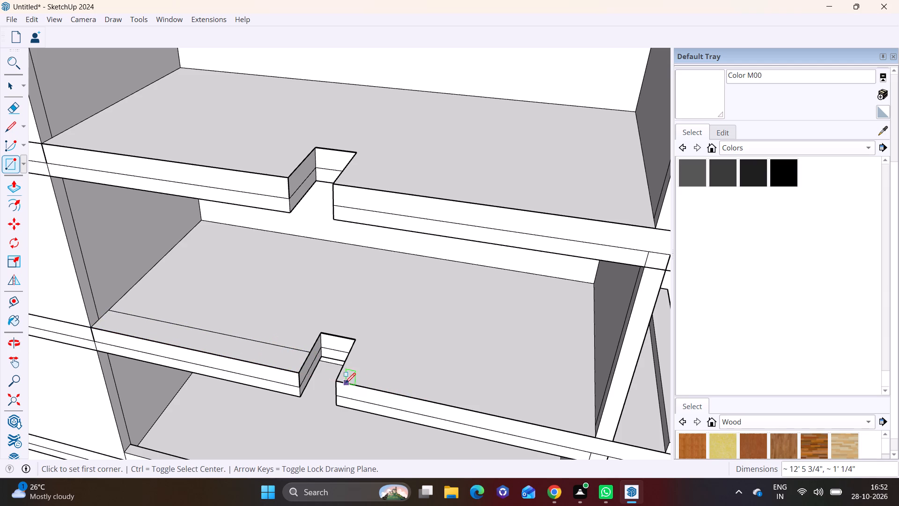
pyautogui.click(338, 381)
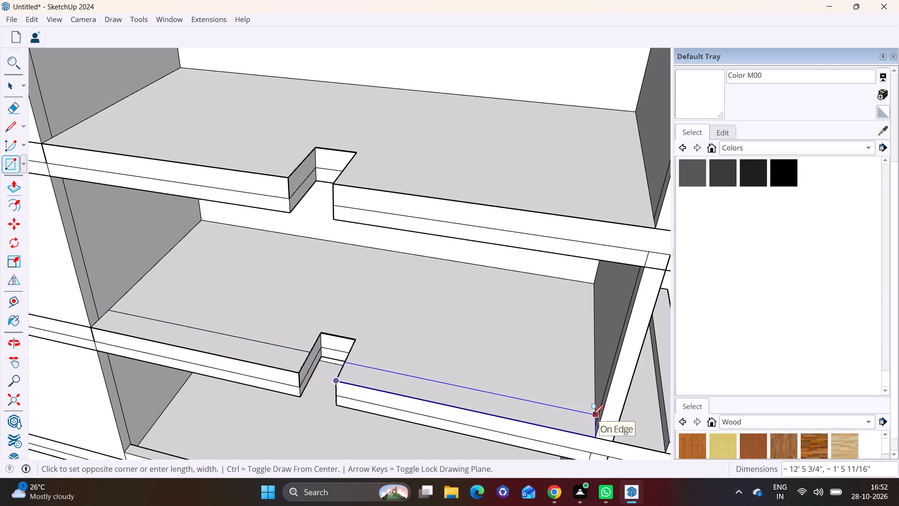
pyautogui.click(593, 415)
# Push/Pull both strips on this third slab upward by the same distance as the previous raised bands.
pyautogui.click(8, 183)
pyautogui.doubleClick(182, 330)
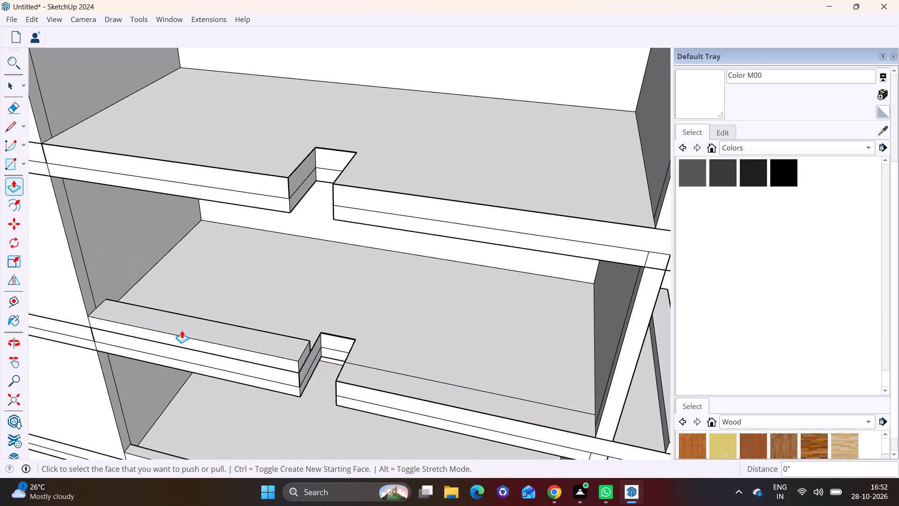
pyautogui.doubleClick(378, 382)
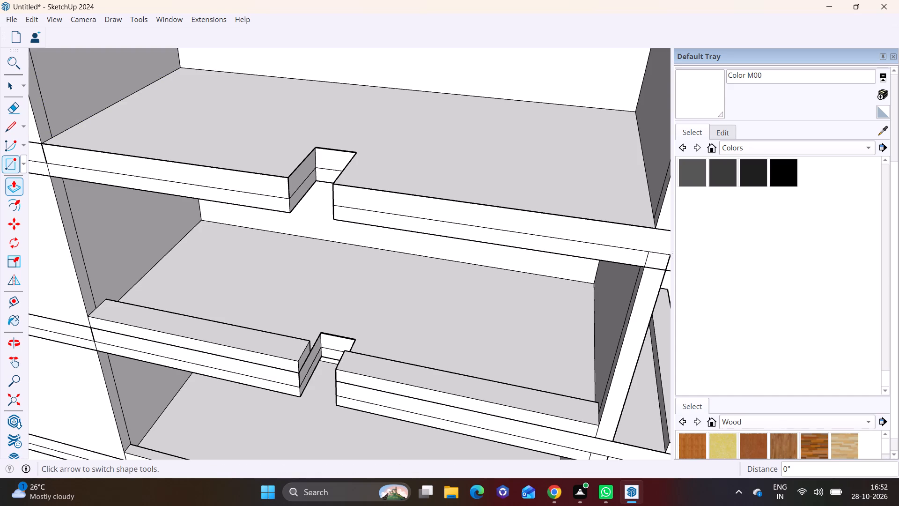
# On the slab above, draw two front-edge strips beside the notch, about 12' 5 3/4" by 1' 2 1/2" and 12' 5 3/4" by 1' 8 1/8".
pyautogui.click(22, 168)
pyautogui.click(27, 183)
pyautogui.moveTo(291, 182); pyautogui.dragTo(294, 214, button='middle')
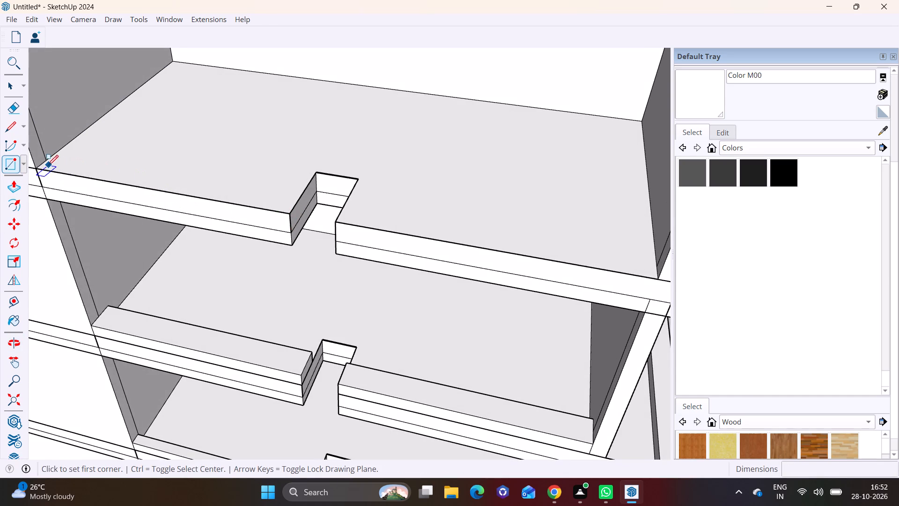
pyautogui.click(40, 170)
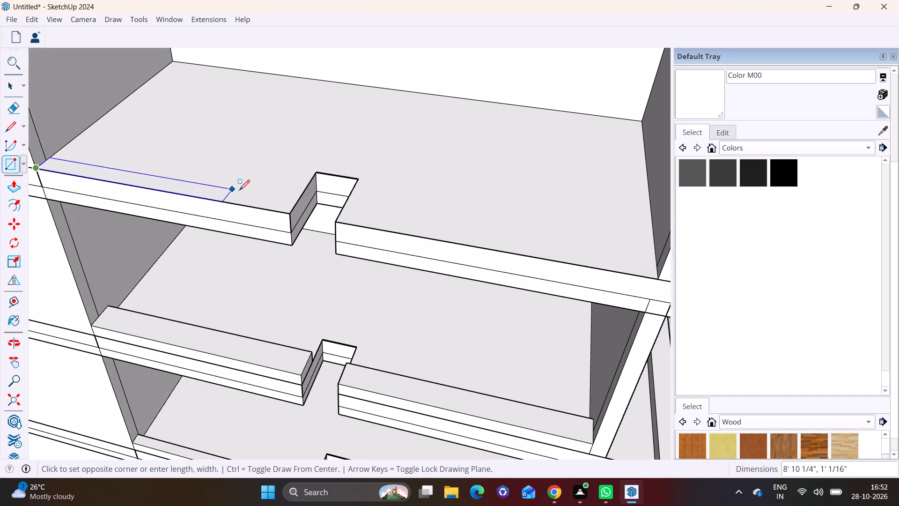
pyautogui.click(301, 200)
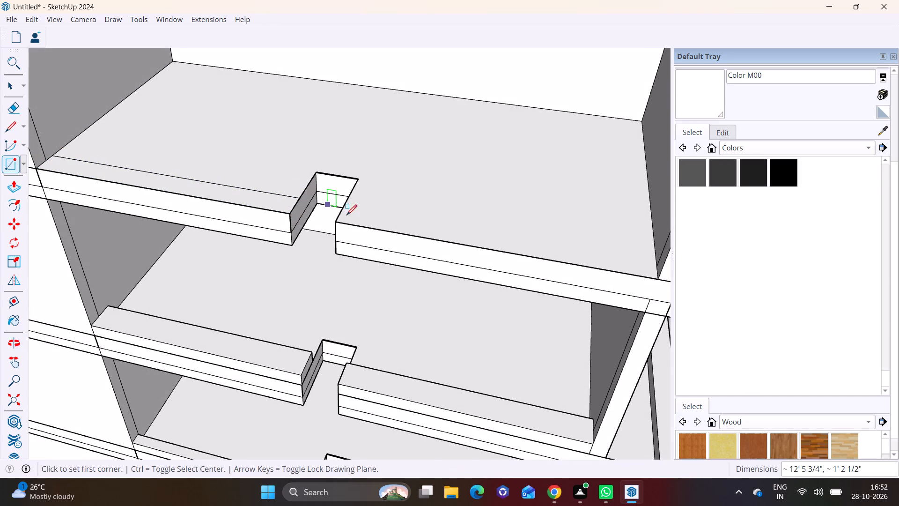
pyautogui.click(339, 223)
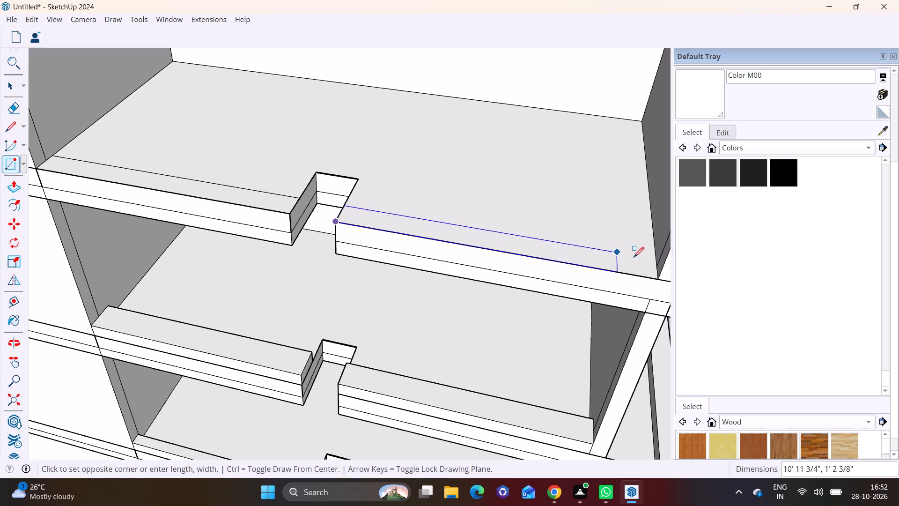
pyautogui.click(655, 257)
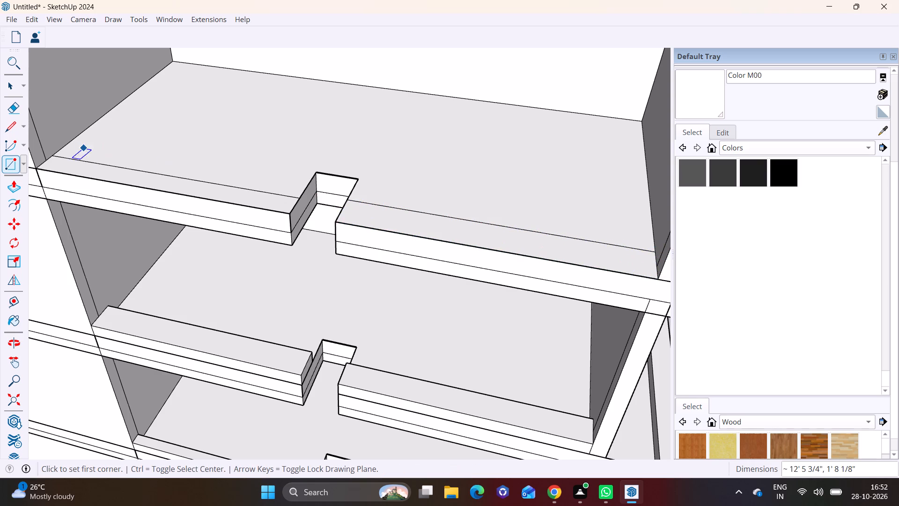
# Push/Pull both front-edge strips beside the notch on this slab upward by the same distance as the previous raised bands.
pyautogui.click(17, 187)
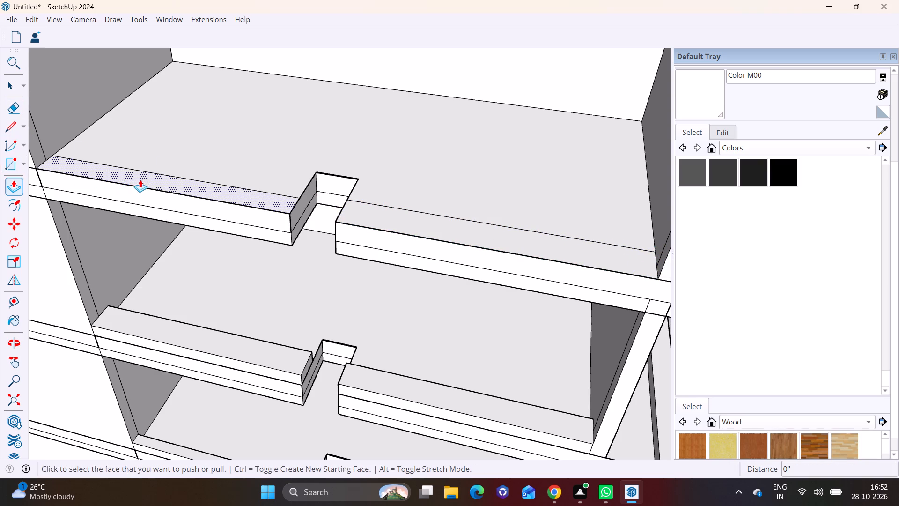
pyautogui.doubleClick(141, 179)
pyautogui.doubleClick(404, 222)
# Examine the raised front and side bands around the building corner on the upper floors.
pyautogui.scroll(-3, 398, 232)
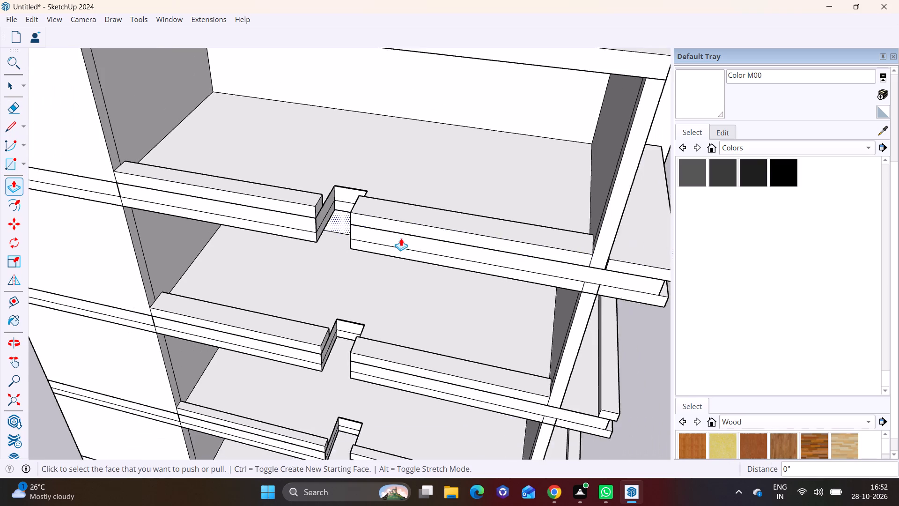
pyautogui.moveTo(401, 238); pyautogui.dragTo(288, 123, button='middle')
pyautogui.scroll(2, 461, 137)
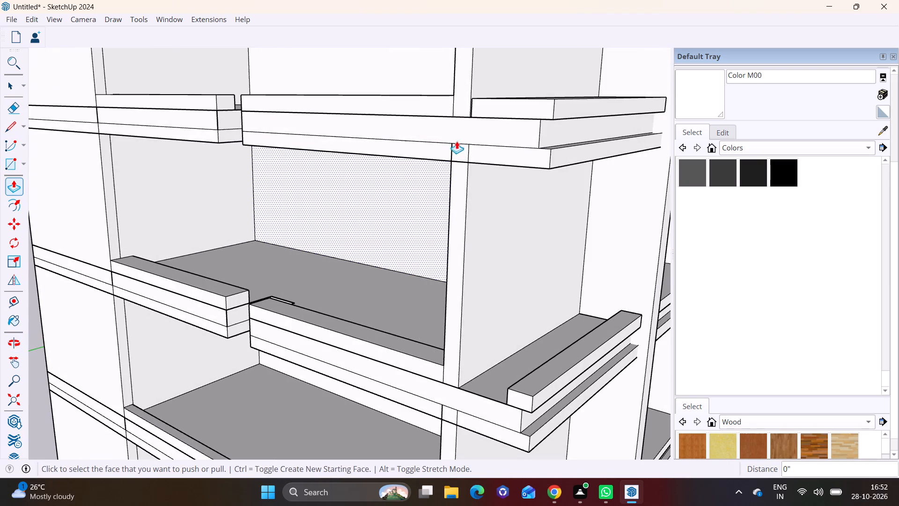
pyautogui.moveTo(446, 145); pyautogui.dragTo(431, 127, button='middle')
pyautogui.scroll(1, 429, 139)
pyautogui.moveTo(388, 364); pyautogui.dragTo(392, 359, button='middle')
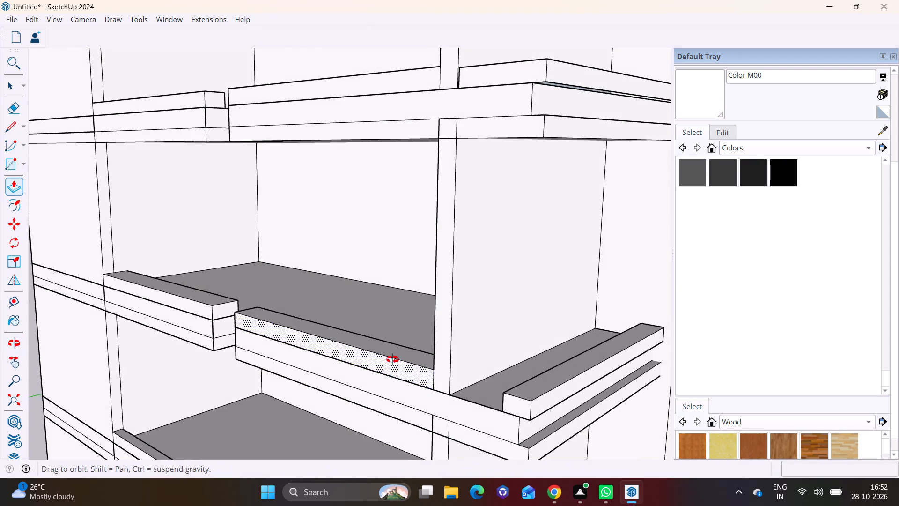
pyautogui.moveTo(392, 359); pyautogui.dragTo(462, 352, button='middle')
pyautogui.scroll(-4, 370, 352)
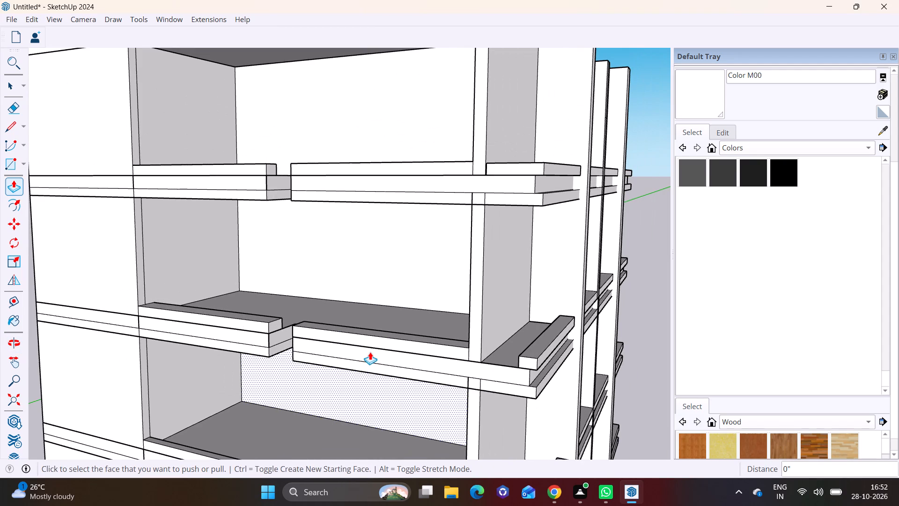
pyautogui.scroll(-1, 366, 305)
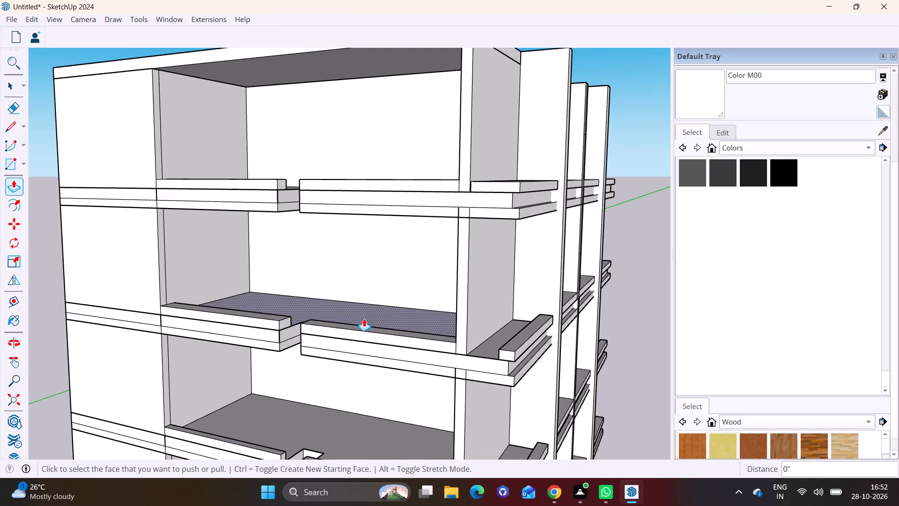
pyautogui.moveTo(363, 319); pyautogui.dragTo(365, 339, button='middle')
pyautogui.scroll(2, 351, 372)
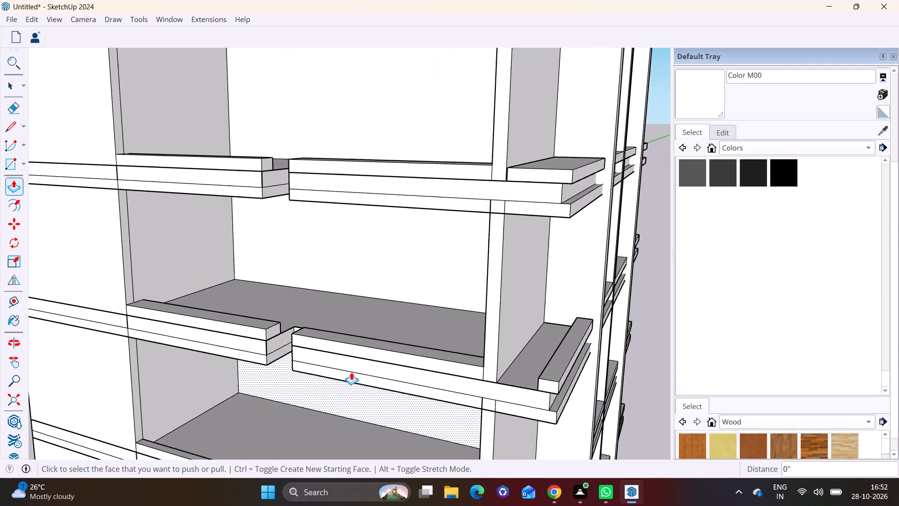
pyautogui.moveTo(340, 368); pyautogui.dragTo(294, 341, button='middle')
pyautogui.scroll(-2, 320, 353)
pyautogui.scroll(4, 449, 372)
pyautogui.moveTo(441, 354); pyautogui.dragTo(440, 354, button='middle')
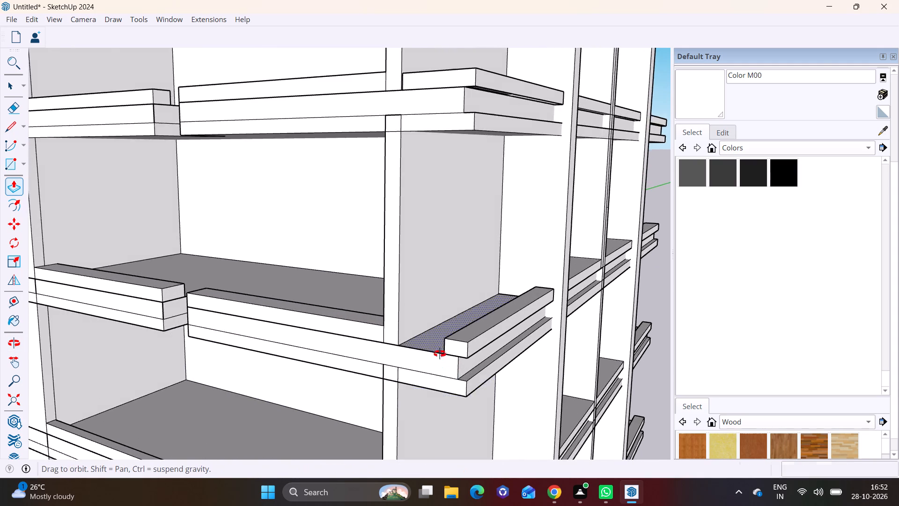
# Push/Pull the inner face of the raised side band inward by about 2' 2 5/8", widening it to the side wall.
pyautogui.moveTo(440, 354); pyautogui.dragTo(546, 408, button='middle')
pyautogui.scroll(6, 556, 363)
pyautogui.press('space')
pyautogui.moveTo(536, 364); pyautogui.dragTo(573, 357, button='middle')
pyautogui.click(562, 342)
pyautogui.click(7, 190)
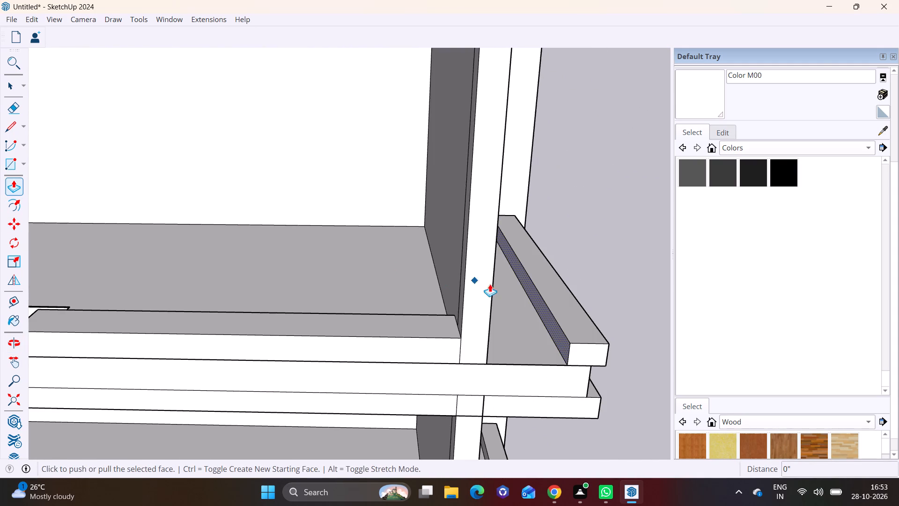
pyautogui.click(562, 338)
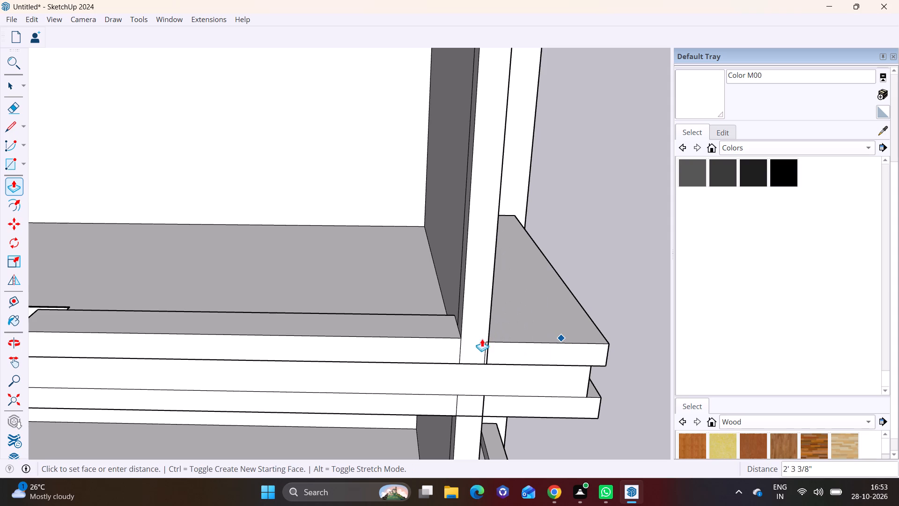
pyautogui.click(486, 337)
# On the next slab down, Push/Pull the inner face of the raised side band inward to the side wall.
pyautogui.scroll(-6, 503, 354)
pyautogui.moveTo(503, 356); pyautogui.dragTo(413, 286, button='middle')
pyautogui.scroll(-3, 419, 254)
pyautogui.moveTo(440, 319); pyautogui.dragTo(460, 150, button='middle')
pyautogui.moveTo(425, 292); pyautogui.dragTo(583, 340, button='middle')
pyautogui.scroll(3, 600, 253)
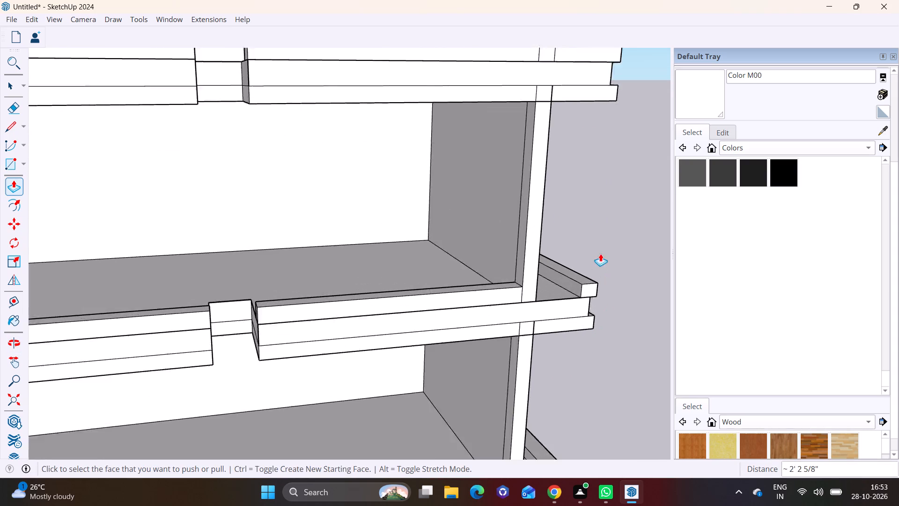
pyautogui.scroll(1, 600, 253)
pyautogui.click(569, 292)
pyautogui.click(516, 299)
# On the following slab down, extend the raised side band's inner face inward by about 2' 2 9/16" to the side wall.
pyautogui.scroll(-4, 516, 300)
pyautogui.moveTo(507, 310); pyautogui.dragTo(446, 190, button='middle')
pyautogui.scroll(5, 477, 374)
pyautogui.click(489, 352)
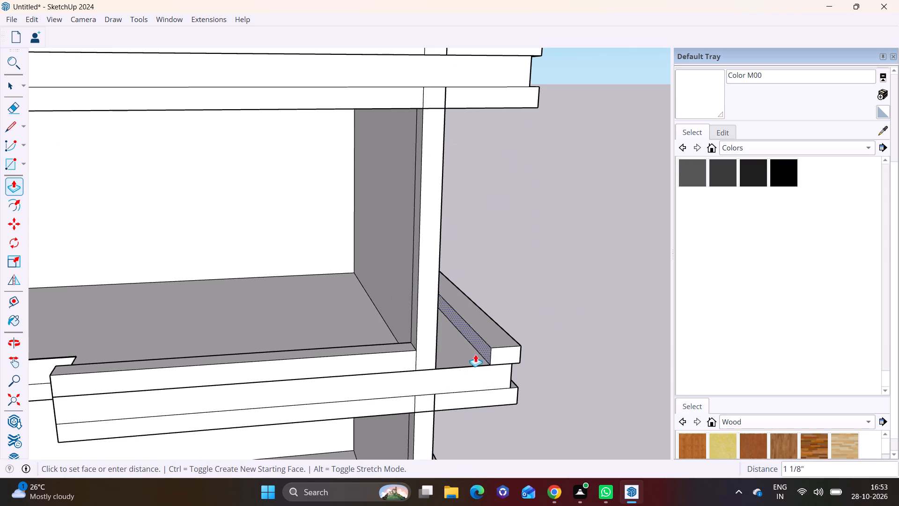
pyautogui.click(432, 357)
# On the lower slab whose front strips are still flat, extend the raised side band's inner face inward to the side wall.
pyautogui.scroll(-5, 437, 347)
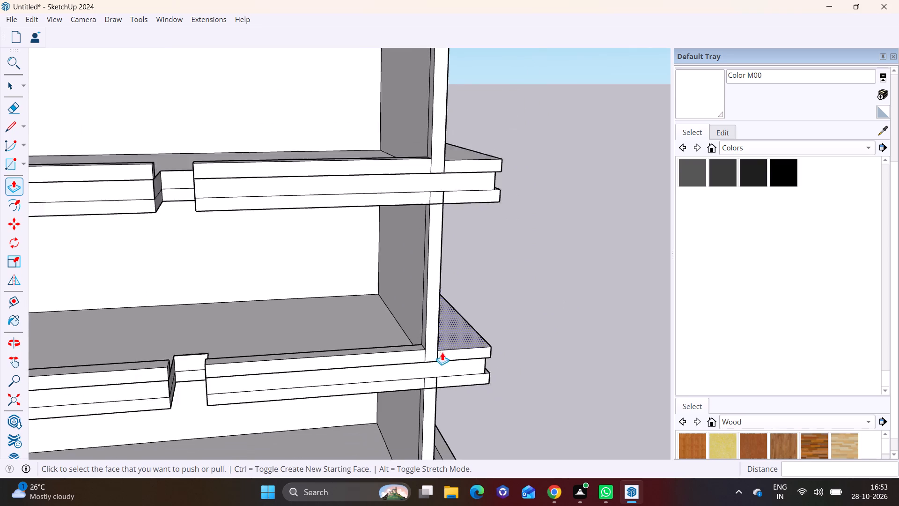
pyautogui.scroll(-10, 442, 352)
pyautogui.keyDown('shift'); pyautogui.moveTo(428, 319); pyautogui.dragTo(406, 503, button='middle'); pyautogui.keyUp('shift')
pyautogui.scroll(2, 449, 301)
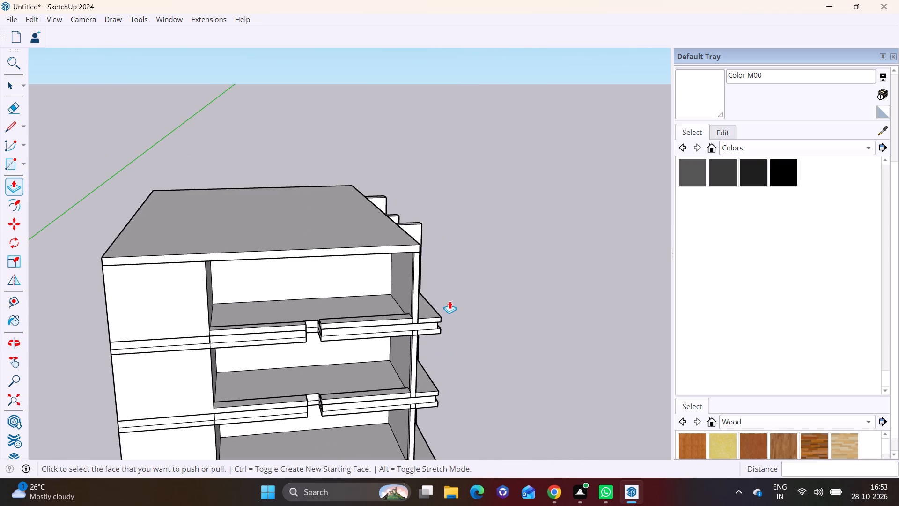
pyautogui.scroll(1, 449, 301)
pyautogui.keyDown('shift'); pyautogui.moveTo(421, 412); pyautogui.dragTo(434, 113, button='middle'); pyautogui.keyUp('shift')
pyautogui.keyDown('shift'); pyautogui.moveTo(434, 333); pyautogui.dragTo(445, 159, button='middle'); pyautogui.keyUp('shift')
pyautogui.scroll(6, 440, 387)
pyautogui.keyDown('shift'); pyautogui.moveTo(442, 365); pyautogui.dragTo(477, 173, button='middle'); pyautogui.keyUp('shift')
pyautogui.scroll(-7, 468, 344)
pyautogui.keyDown('shift'); pyautogui.moveTo(429, 174); pyautogui.dragTo(427, 344, button='middle'); pyautogui.keyUp('shift')
pyautogui.scroll(3, 483, 321)
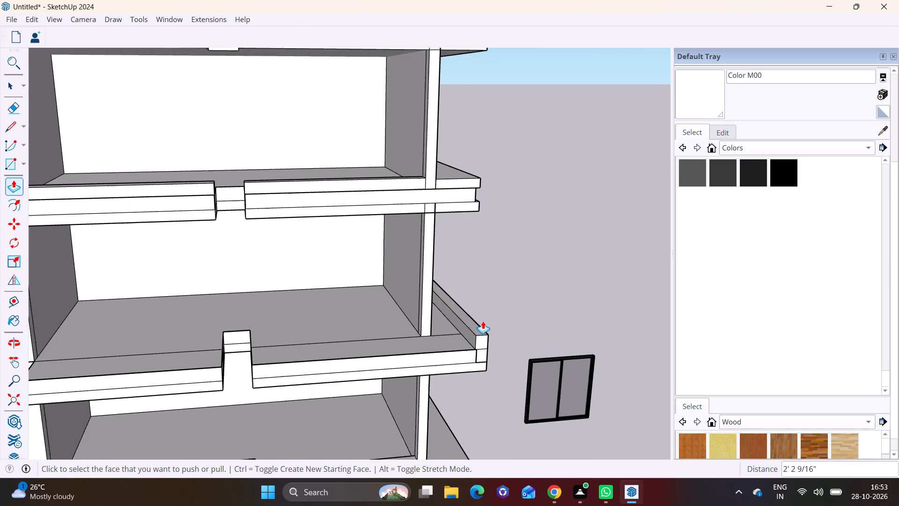
pyautogui.scroll(3, 483, 321)
pyautogui.click(476, 335)
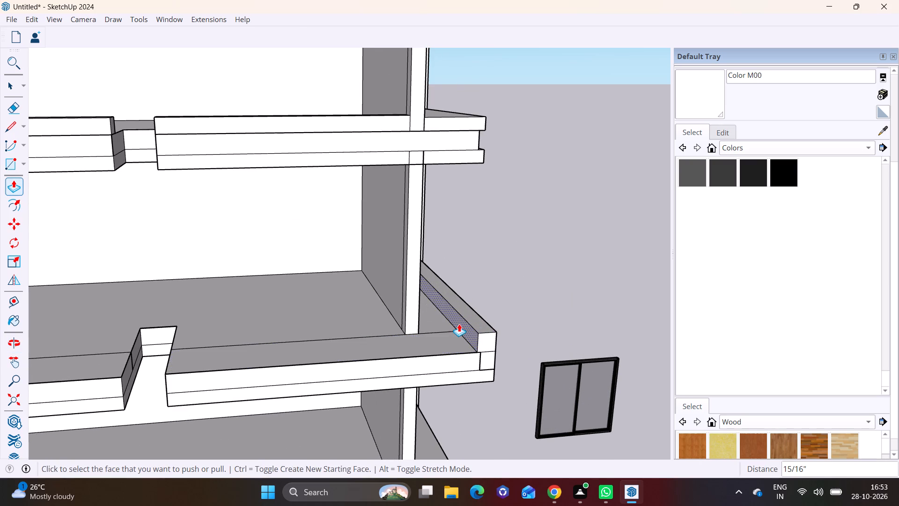
pyautogui.click(459, 324)
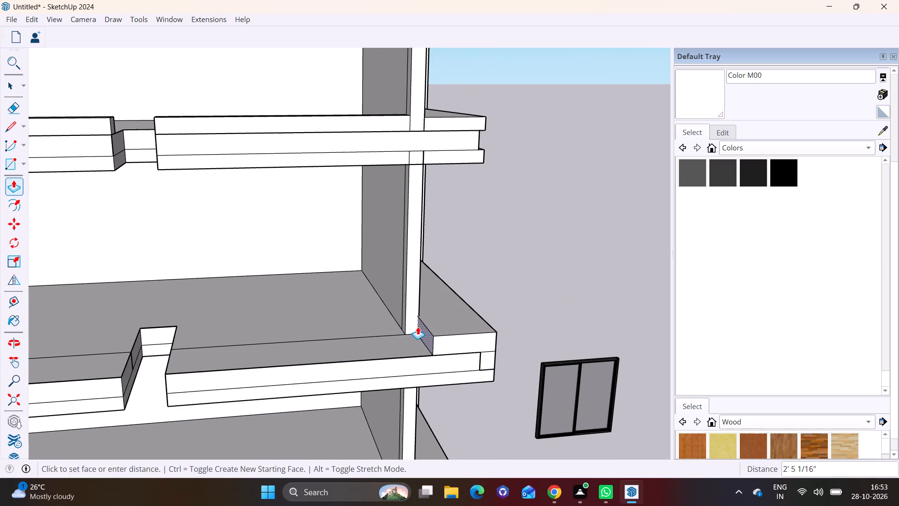
pyautogui.click(418, 327)
# Raise both front strips beside this slab's notch, then lower them by 1' 3 1/2", aligning them with the side band's top.
pyautogui.scroll(-2, 364, 351)
pyautogui.doubleClick(359, 351)
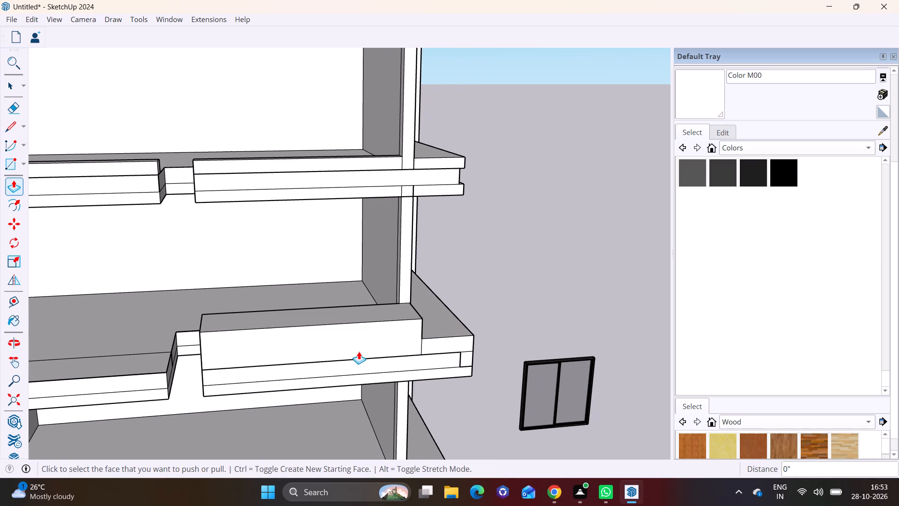
pyautogui.doubleClick(136, 359)
pyautogui.click(232, 325)
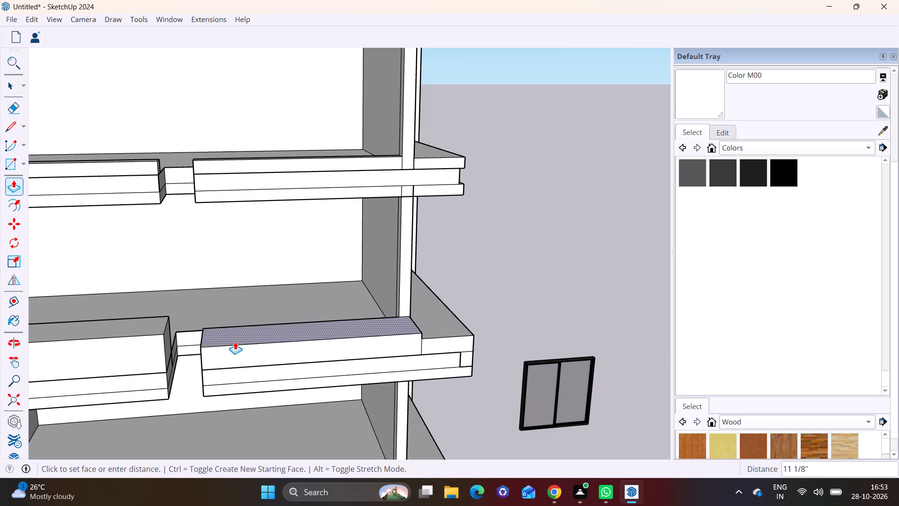
pyautogui.click(440, 334)
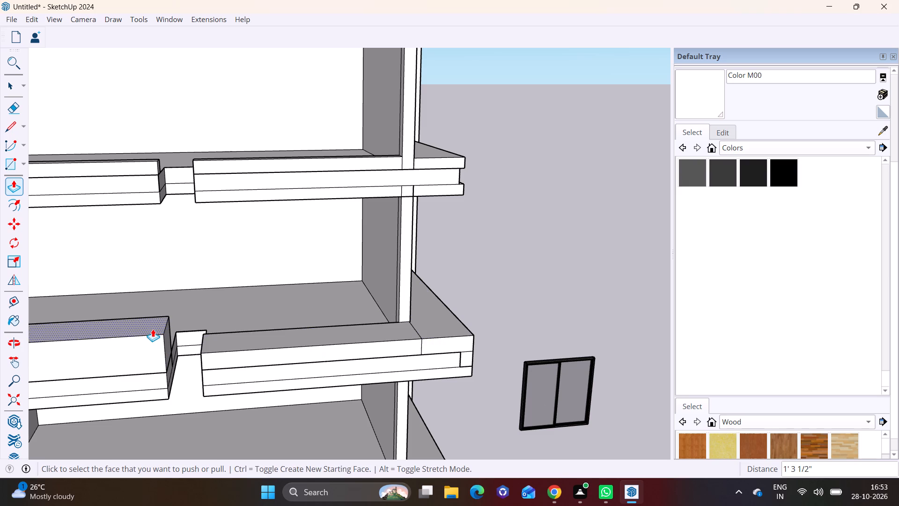
pyautogui.doubleClick(153, 329)
pyautogui.press('space')
pyautogui.click(512, 305)
# Examine the front and side edge bands on all floors from around the building corner.
pyautogui.moveTo(487, 333); pyautogui.dragTo(449, 323, button='middle')
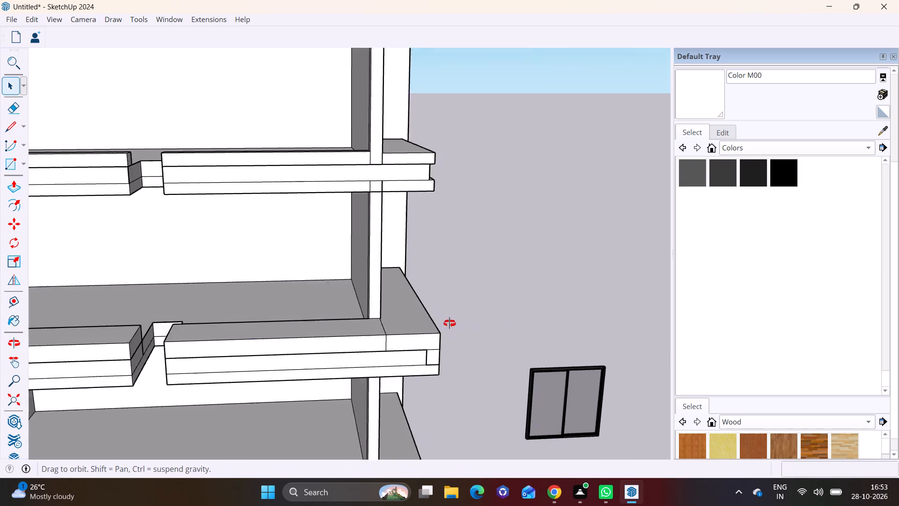
pyautogui.moveTo(449, 323); pyautogui.dragTo(431, 252, button='middle')
pyautogui.scroll(-3, 413, 229)
pyautogui.moveTo(340, 239); pyautogui.dragTo(314, 260, button='middle')
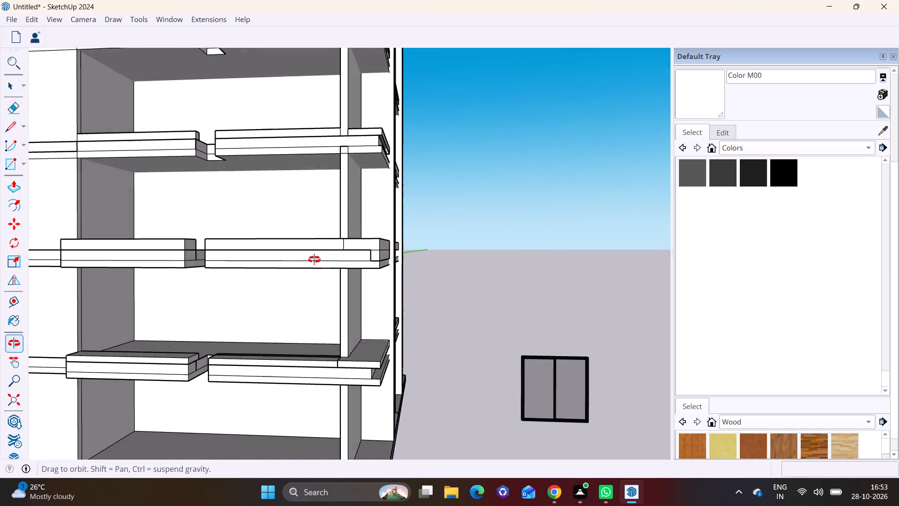
pyautogui.moveTo(314, 260); pyautogui.dragTo(288, 275, button='middle')
pyautogui.keyDown('shift'); pyautogui.moveTo(251, 260); pyautogui.dragTo(367, 271, button='middle'); pyautogui.keyUp('shift')
pyautogui.moveTo(414, 309); pyautogui.dragTo(336, 293, button='middle')
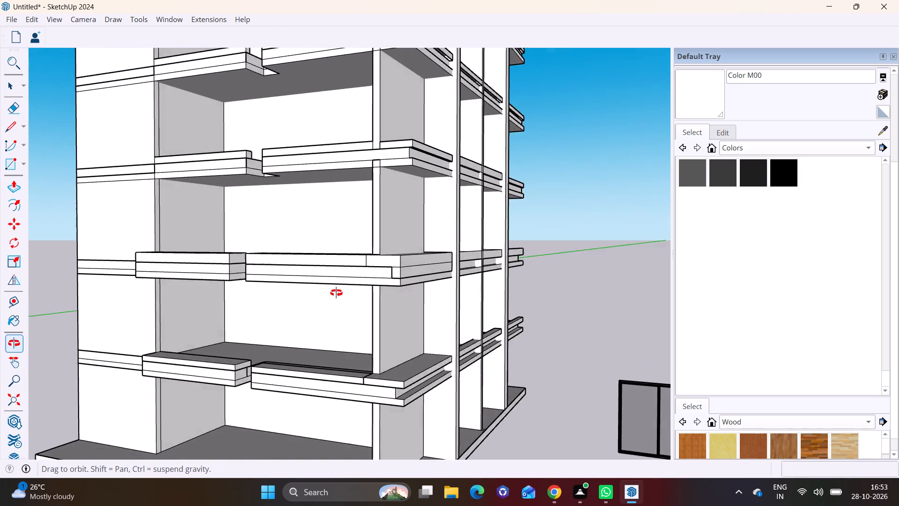
pyautogui.moveTo(336, 293); pyautogui.dragTo(211, 234, button='middle')
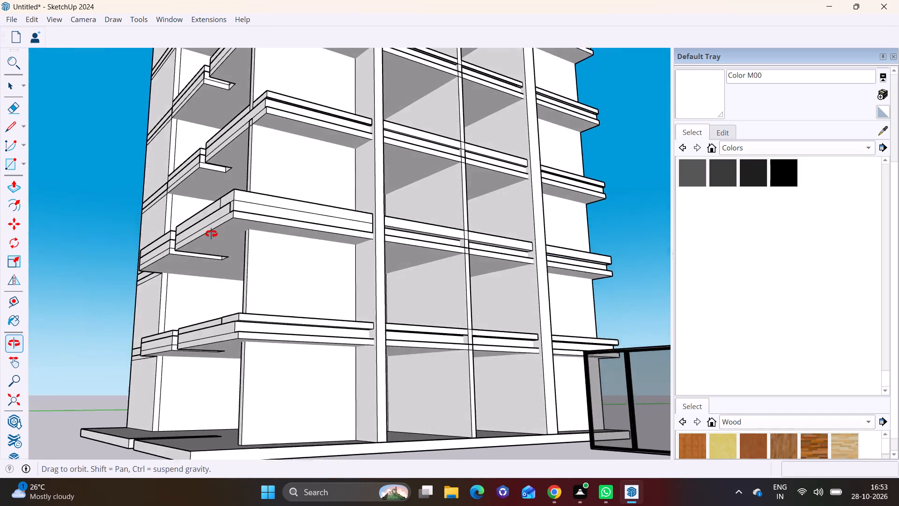
pyautogui.moveTo(211, 234); pyautogui.dragTo(211, 276, button='middle')
pyautogui.scroll(-3, 215, 276)
pyautogui.keyDown('shift'); pyautogui.moveTo(233, 212); pyautogui.dragTo(279, 348, button='middle'); pyautogui.keyUp('shift')
pyautogui.keyDown('shift'); pyautogui.moveTo(265, 134); pyautogui.dragTo(300, 256, button='middle'); pyautogui.keyUp('shift')
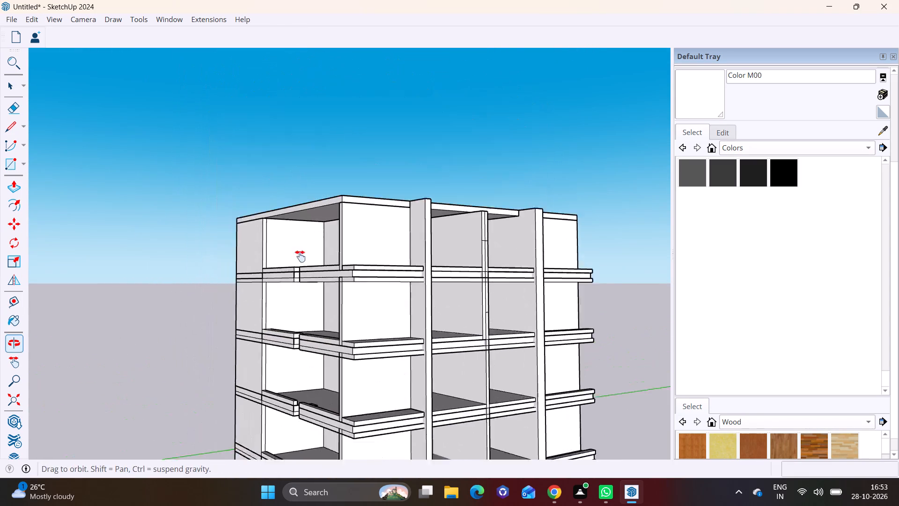
pyautogui.keyDown('shift'); pyautogui.moveTo(300, 256); pyautogui.dragTo(302, 260, button='middle'); pyautogui.keyUp('shift')
# Inside the topmost balcony slab's group, recess the front middle band on both sides of the notch by about 5 3/4".
pyautogui.scroll(10, 304, 262)
pyautogui.moveTo(363, 312); pyautogui.dragTo(352, 332, button='middle')
pyautogui.click(376, 329)
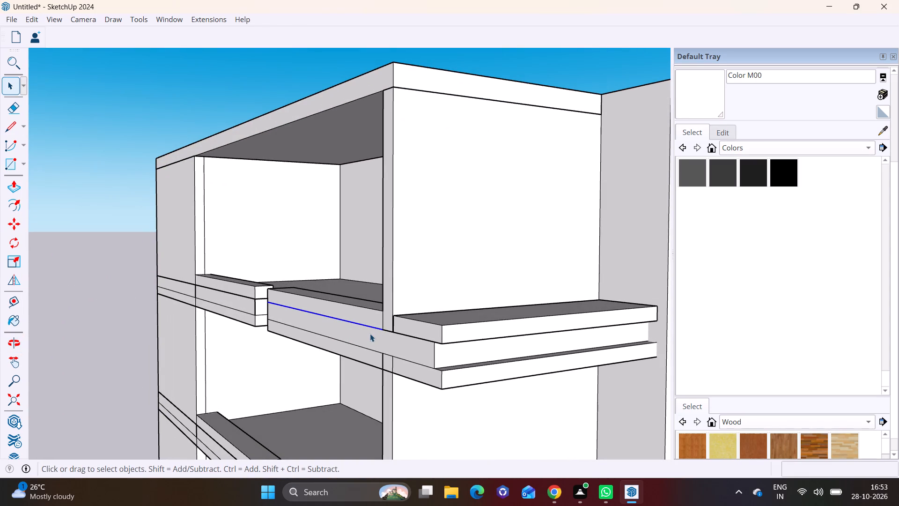
pyautogui.click(370, 334)
pyautogui.doubleClick(358, 331)
pyautogui.click(353, 332)
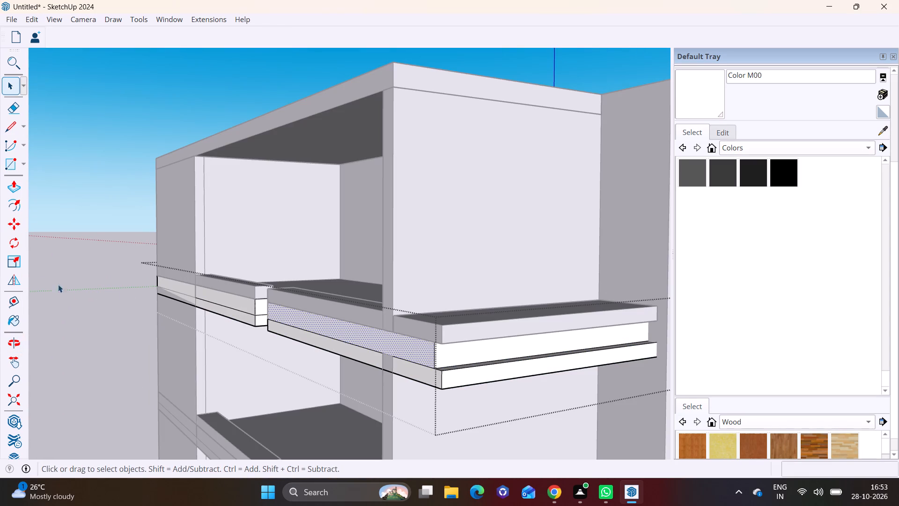
pyautogui.click(13, 185)
pyautogui.click(355, 334)
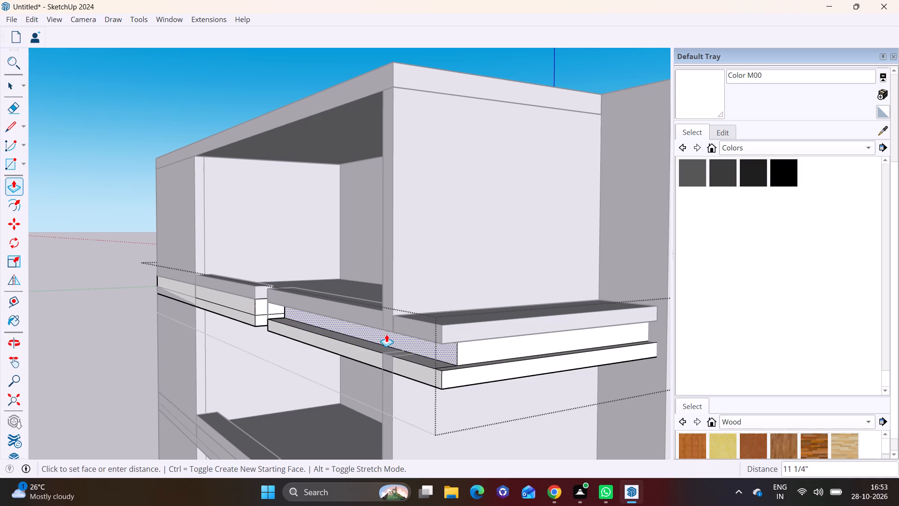
pyautogui.click(364, 337)
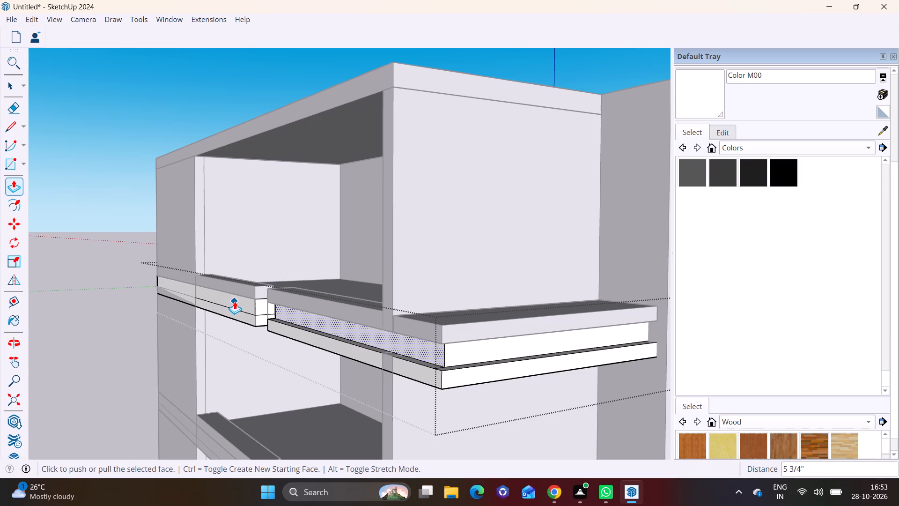
pyautogui.press('space')
pyautogui.click(239, 301)
pyautogui.click(11, 185)
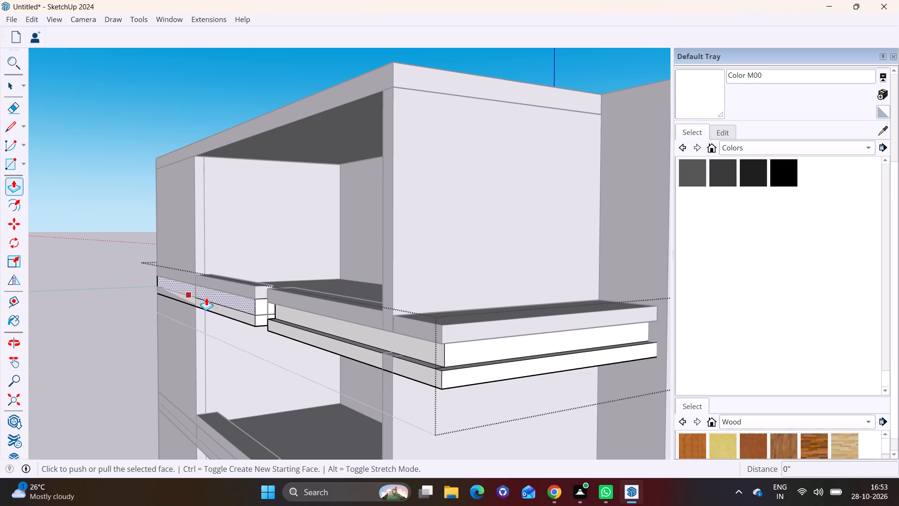
pyautogui.doubleClick(225, 297)
# Inside the group of the slab below the topmost one, recess both front middle bands beside the notch to the topmost slab's depth.
pyautogui.scroll(-3, 246, 331)
pyautogui.keyDown('shift'); pyautogui.moveTo(280, 357); pyautogui.dragTo(294, 186, button='middle'); pyautogui.keyUp('shift')
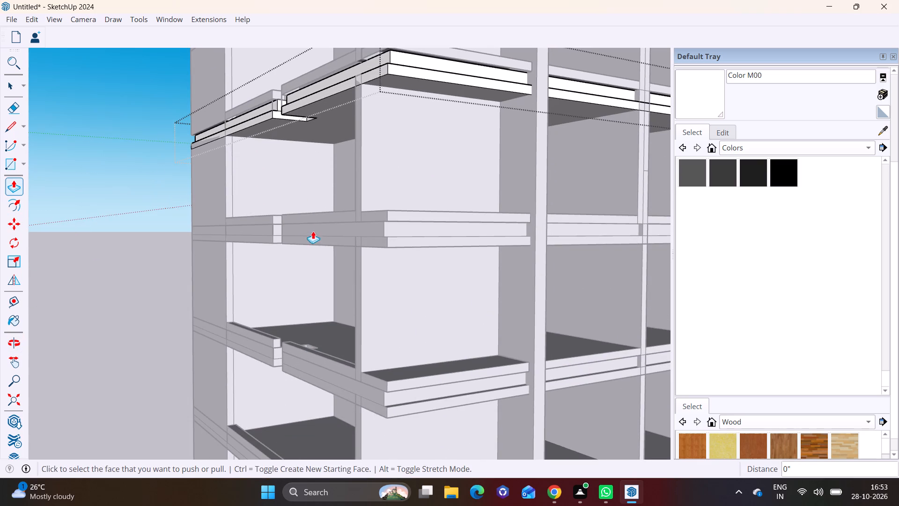
pyautogui.press('space')
pyautogui.click(330, 229)
pyautogui.moveTo(404, 245); pyautogui.dragTo(398, 293, button='middle')
pyautogui.click(368, 282)
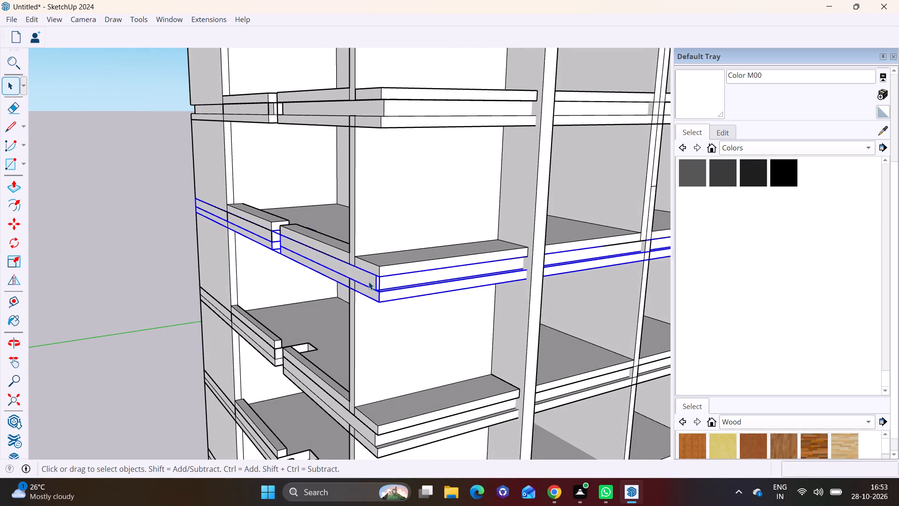
pyautogui.tripleClick(368, 282)
pyautogui.click(368, 282)
pyautogui.click(366, 280)
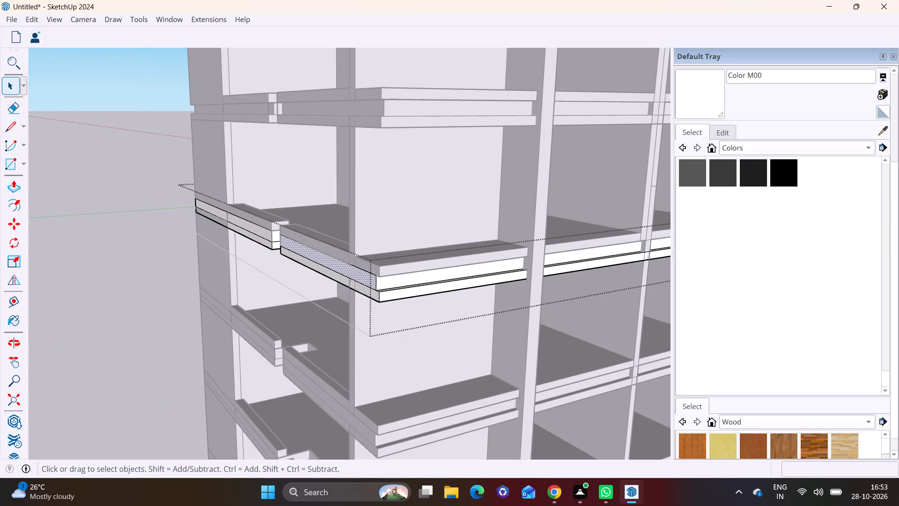
pyautogui.click(10, 188)
pyautogui.doubleClick(311, 253)
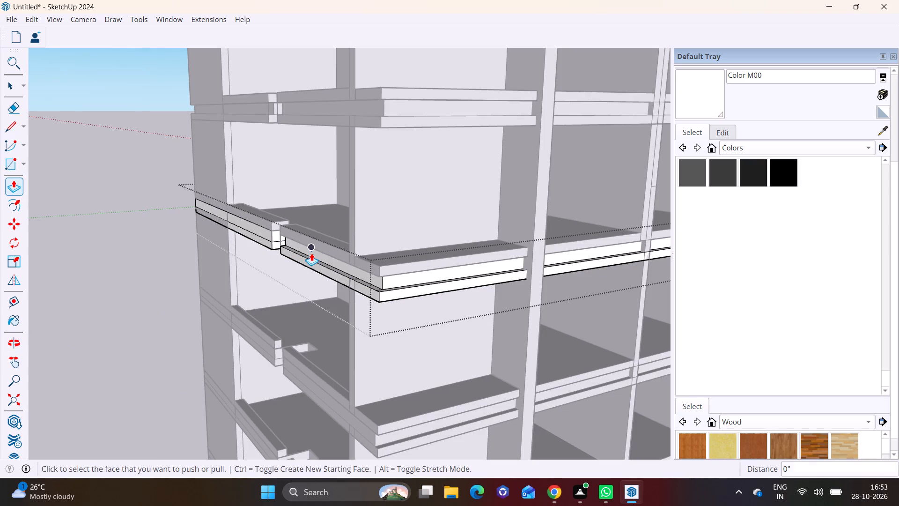
pyautogui.moveTo(311, 253); pyautogui.dragTo(355, 282, button='middle')
pyautogui.scroll(7, 270, 250)
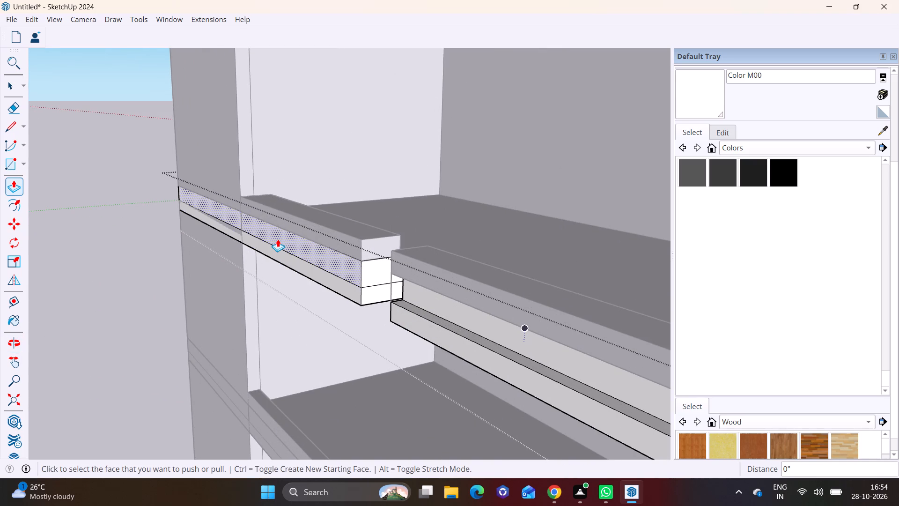
pyautogui.doubleClick(278, 239)
pyautogui.scroll(1, 313, 325)
pyautogui.scroll(-3, 313, 333)
# On the next slab down, recess the front middle band on both sides of the notch by the same depth.
pyautogui.keyDown('shift'); pyautogui.moveTo(346, 368); pyautogui.dragTo(305, 149, button='middle'); pyautogui.keyUp('shift')
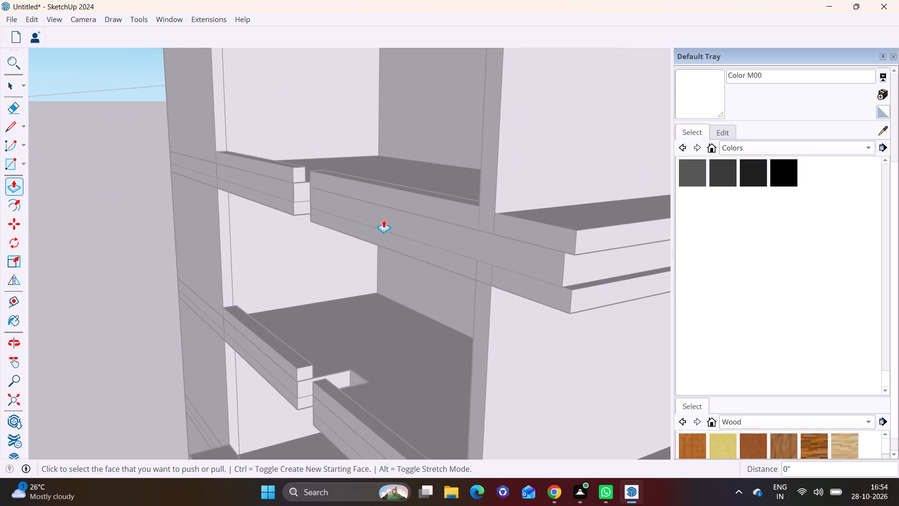
pyautogui.press('space')
pyautogui.tripleClick(384, 220)
pyautogui.click(384, 220)
pyautogui.click(370, 218)
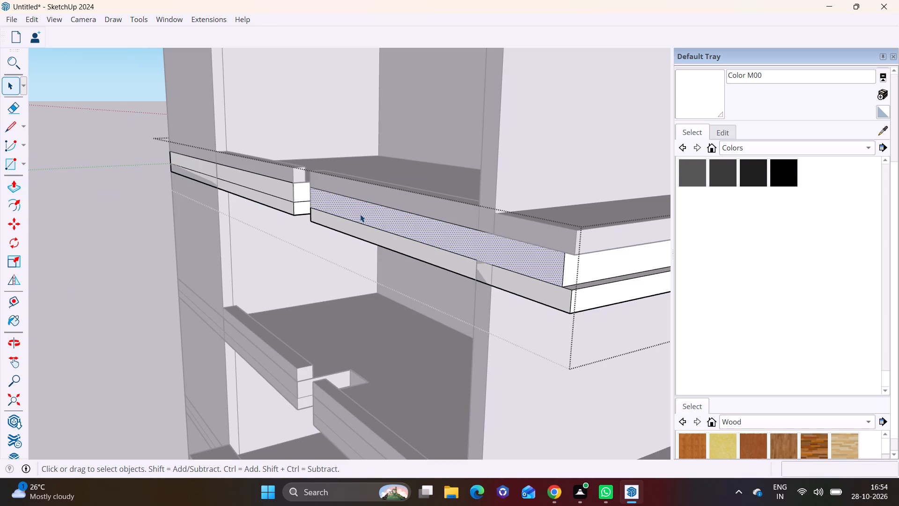
pyautogui.click(360, 214)
pyautogui.click(15, 185)
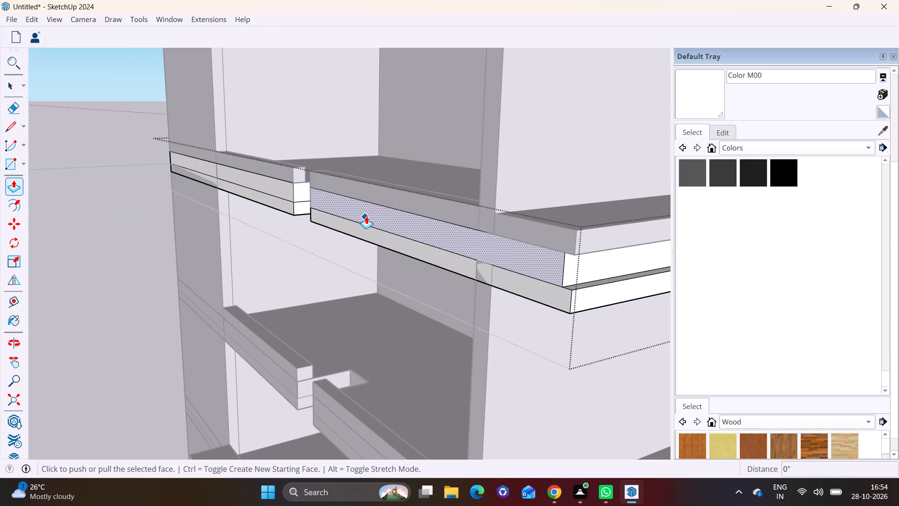
pyautogui.doubleClick(366, 216)
pyautogui.doubleClick(248, 179)
pyautogui.scroll(-3, 277, 225)
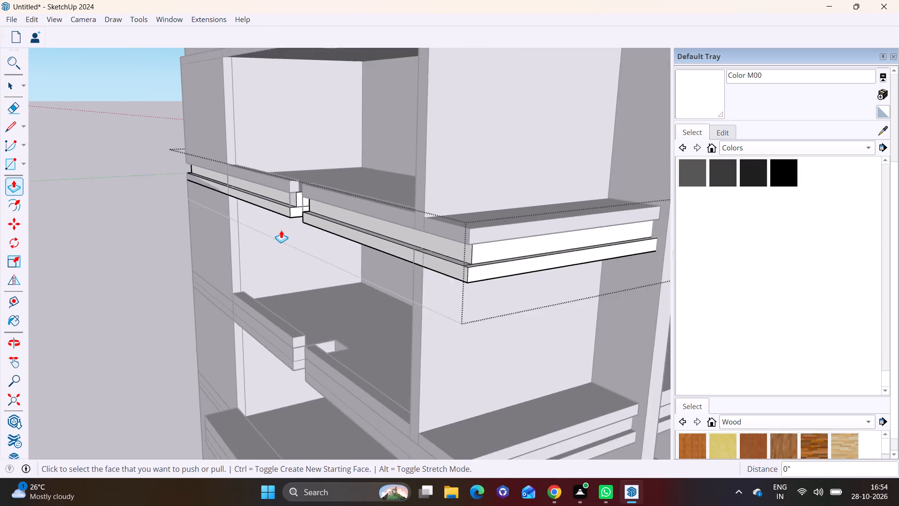
# Move down another floor and recess that slab's front middle bands on both sides of the notch by the same depth.
pyautogui.scroll(-2, 281, 230)
pyautogui.keyDown('shift'); pyautogui.moveTo(344, 289); pyautogui.dragTo(293, 173, button='middle'); pyautogui.keyUp('shift')
pyautogui.scroll(8, 306, 207)
pyautogui.moveTo(302, 204); pyautogui.dragTo(368, 203, button='middle')
pyautogui.press('space')
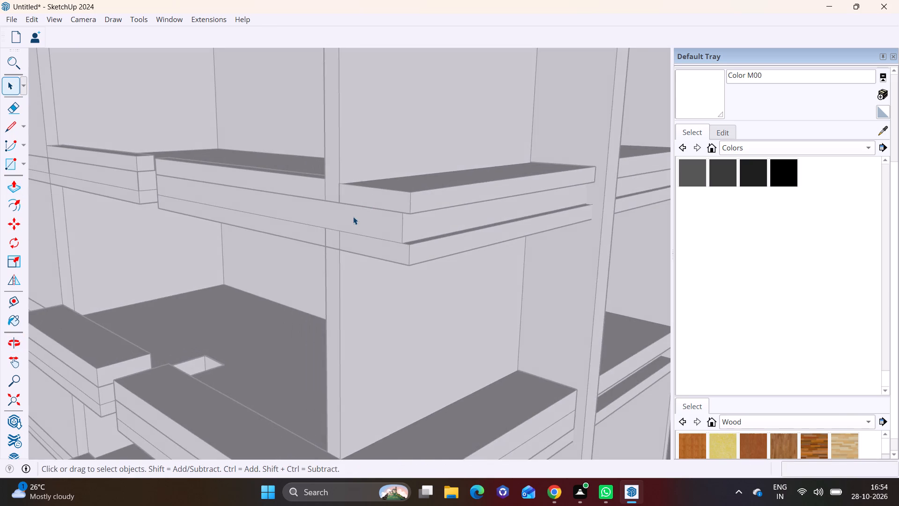
pyautogui.tripleClick(349, 216)
pyautogui.click(328, 216)
pyautogui.click(19, 184)
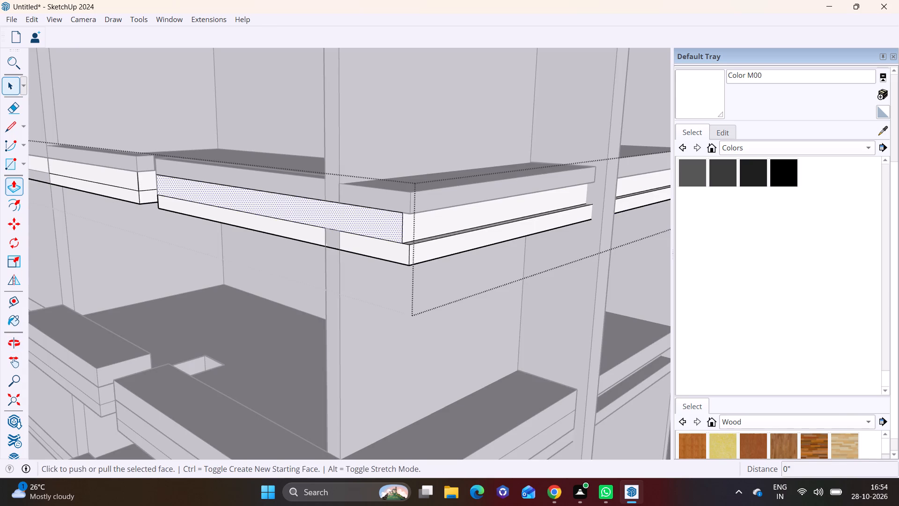
pyautogui.doubleClick(235, 197)
pyautogui.doubleClick(125, 178)
# On the slab directly above the lowest balcony slab, recess both front middle bands beside the notch by the same depth.
pyautogui.scroll(-3, 147, 216)
pyautogui.keyDown('shift'); pyautogui.moveTo(211, 264); pyautogui.dragTo(267, 105, button='middle'); pyautogui.keyUp('shift')
pyautogui.press('space')
pyautogui.click(271, 128)
pyautogui.tripleClick(274, 125)
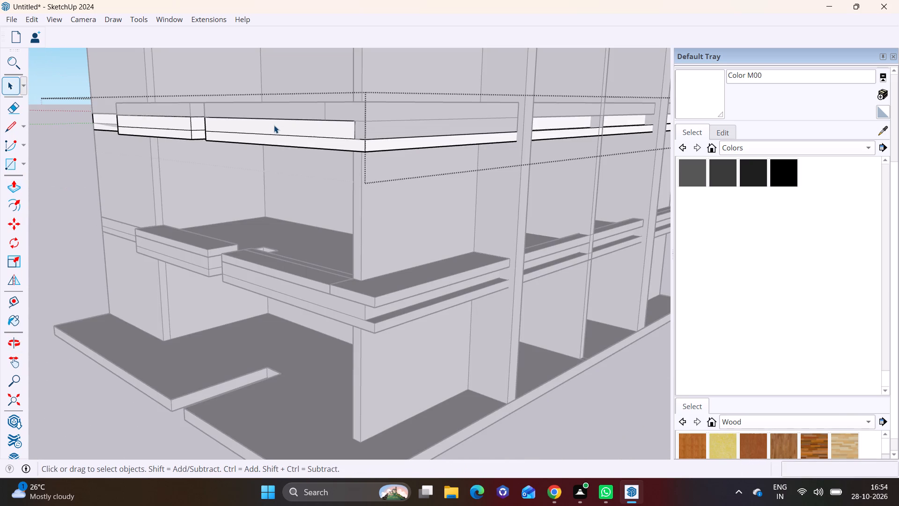
pyautogui.click(262, 126)
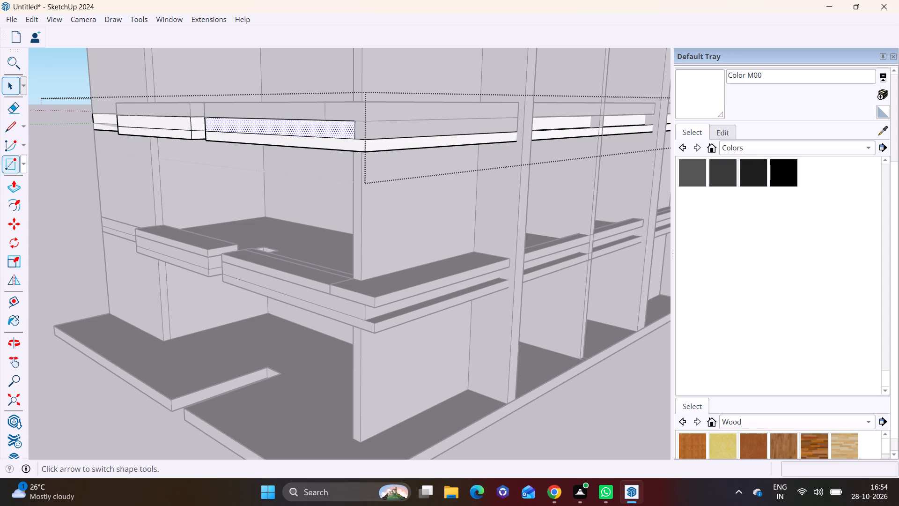
pyautogui.moveTo(10, 185); pyautogui.dragTo(6, 184)
pyautogui.doubleClick(293, 129)
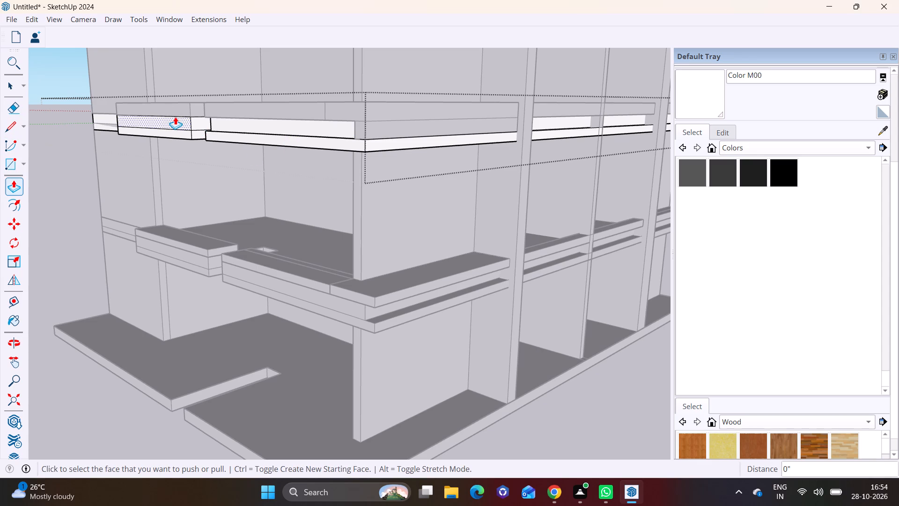
pyautogui.click(175, 117)
pyautogui.click(175, 117)
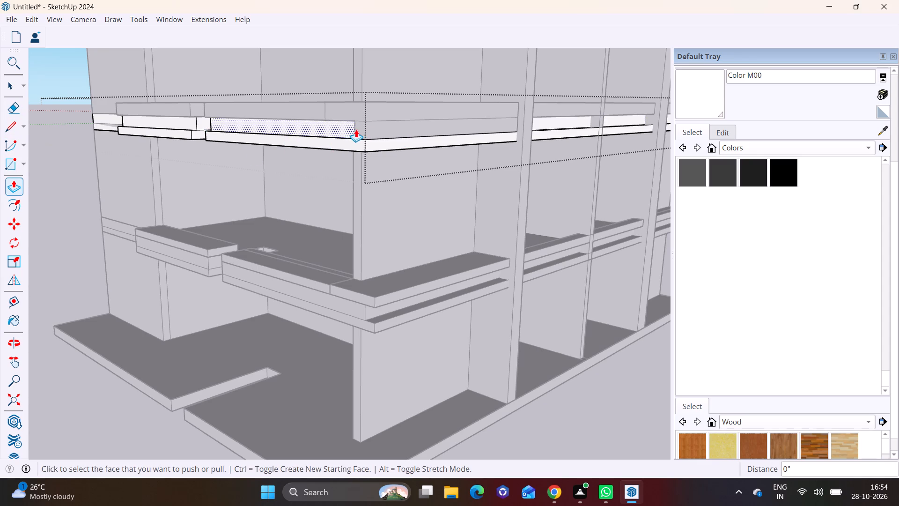
# Inside the lowest balcony slab's group, recess the front middle band on both sides of the notch by the same depth.
pyautogui.press('space')
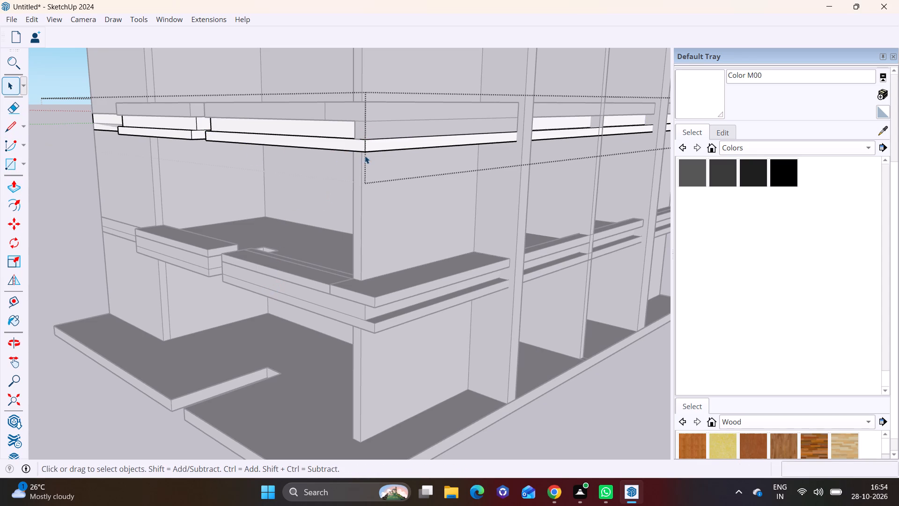
pyautogui.press('space')
pyautogui.click(286, 230)
pyautogui.click(271, 284)
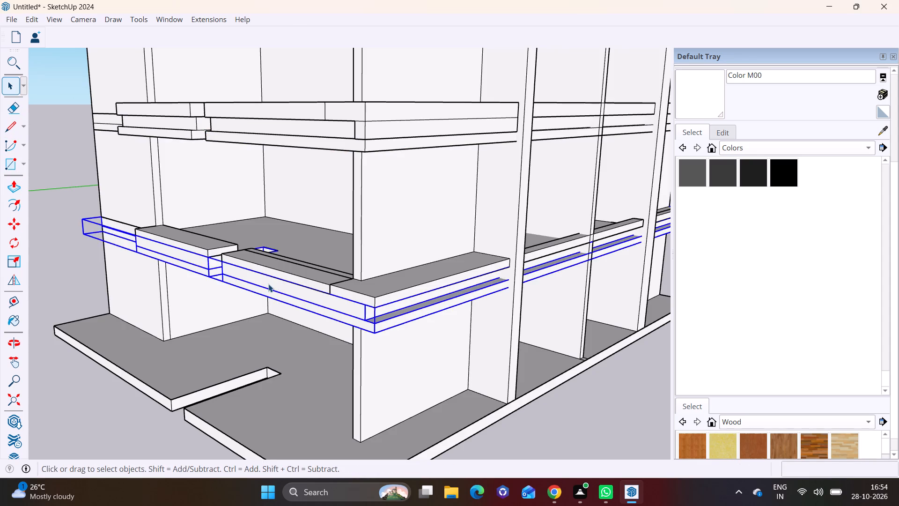
pyautogui.tripleClick(268, 284)
pyautogui.click(242, 274)
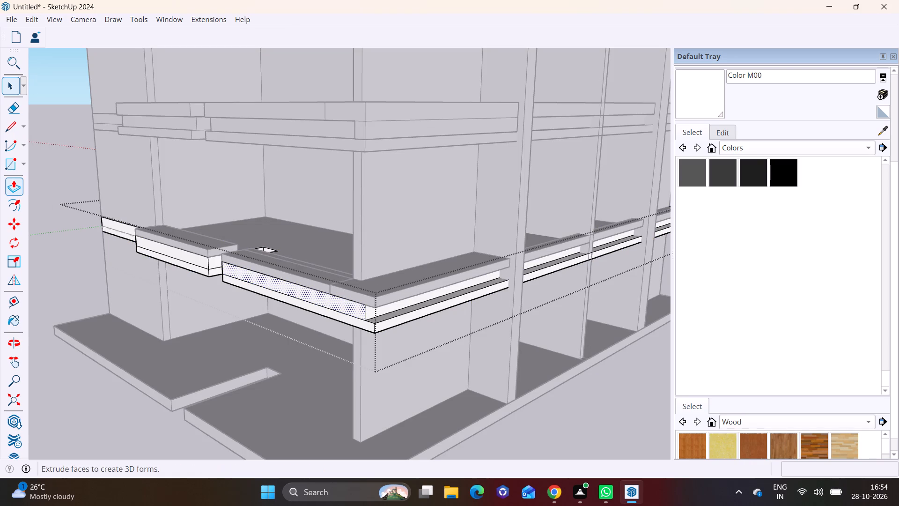
pyautogui.click(14, 182)
pyautogui.doubleClick(234, 270)
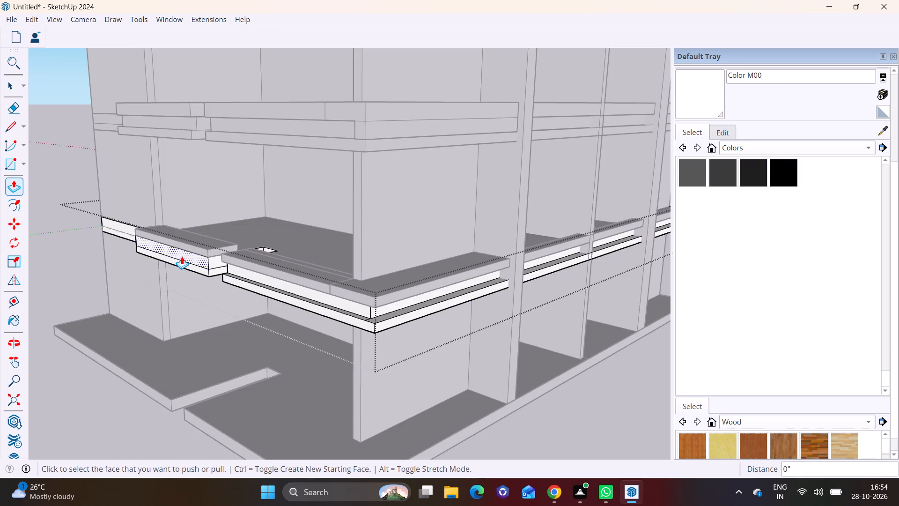
pyautogui.doubleClick(182, 256)
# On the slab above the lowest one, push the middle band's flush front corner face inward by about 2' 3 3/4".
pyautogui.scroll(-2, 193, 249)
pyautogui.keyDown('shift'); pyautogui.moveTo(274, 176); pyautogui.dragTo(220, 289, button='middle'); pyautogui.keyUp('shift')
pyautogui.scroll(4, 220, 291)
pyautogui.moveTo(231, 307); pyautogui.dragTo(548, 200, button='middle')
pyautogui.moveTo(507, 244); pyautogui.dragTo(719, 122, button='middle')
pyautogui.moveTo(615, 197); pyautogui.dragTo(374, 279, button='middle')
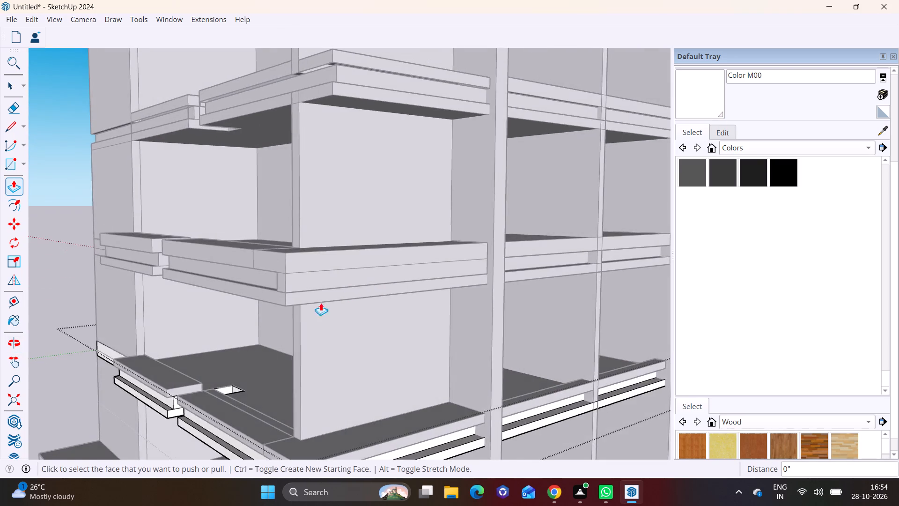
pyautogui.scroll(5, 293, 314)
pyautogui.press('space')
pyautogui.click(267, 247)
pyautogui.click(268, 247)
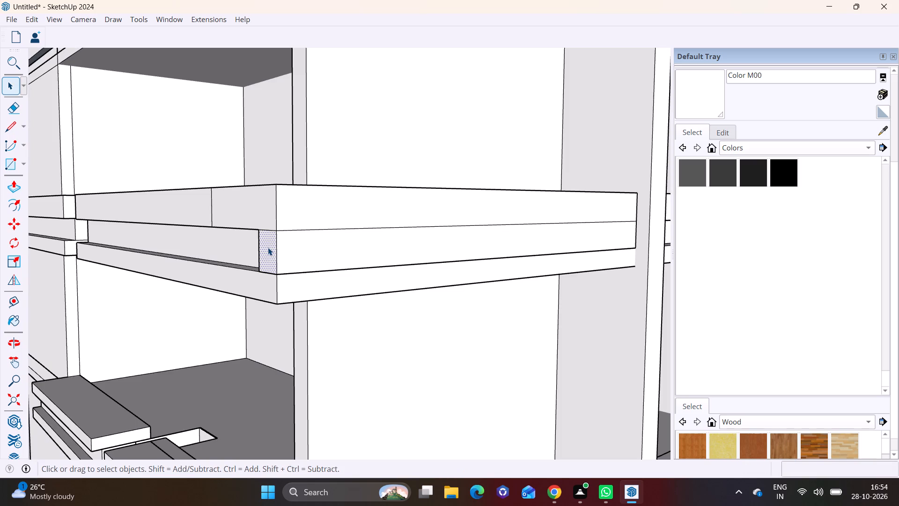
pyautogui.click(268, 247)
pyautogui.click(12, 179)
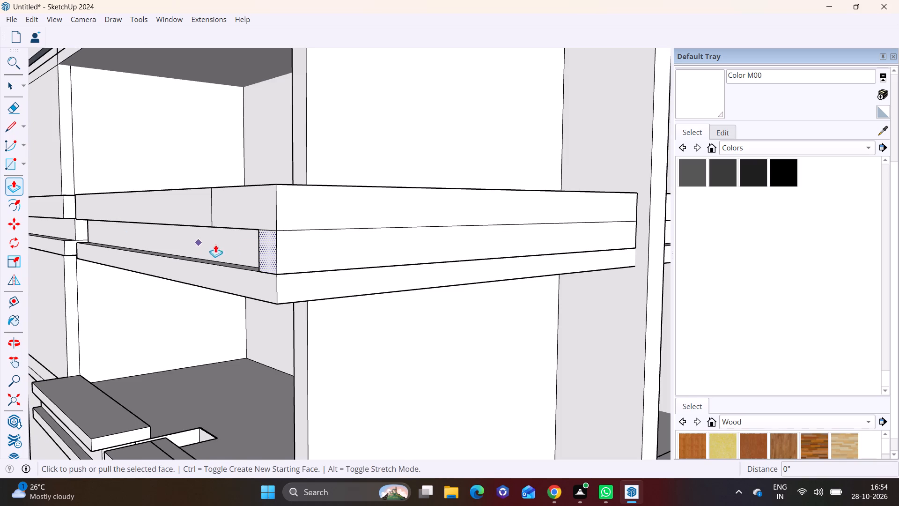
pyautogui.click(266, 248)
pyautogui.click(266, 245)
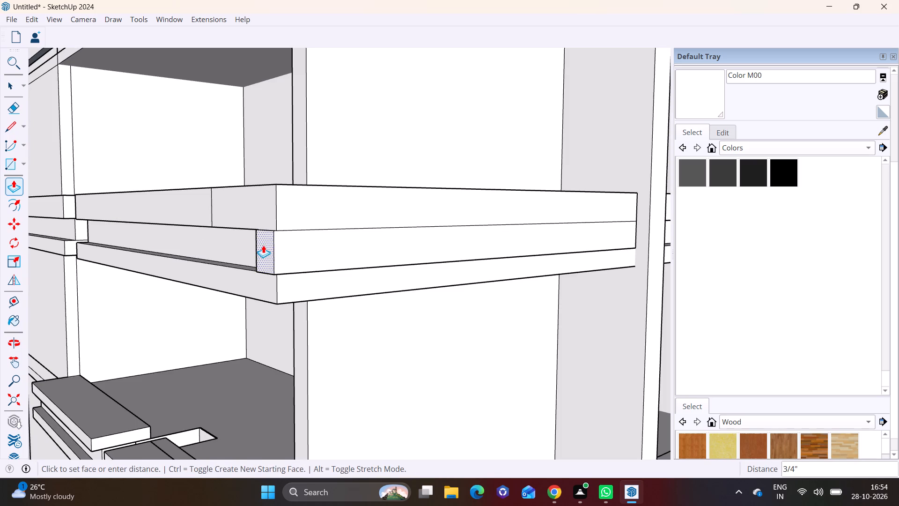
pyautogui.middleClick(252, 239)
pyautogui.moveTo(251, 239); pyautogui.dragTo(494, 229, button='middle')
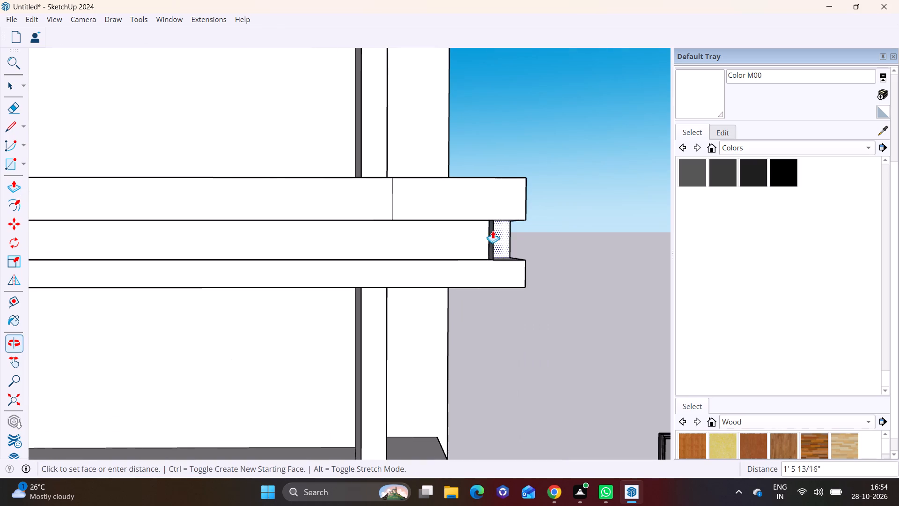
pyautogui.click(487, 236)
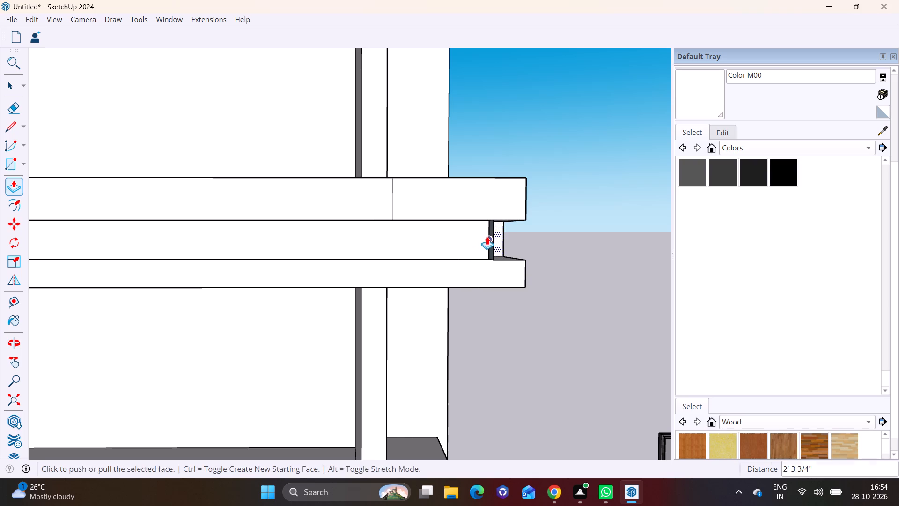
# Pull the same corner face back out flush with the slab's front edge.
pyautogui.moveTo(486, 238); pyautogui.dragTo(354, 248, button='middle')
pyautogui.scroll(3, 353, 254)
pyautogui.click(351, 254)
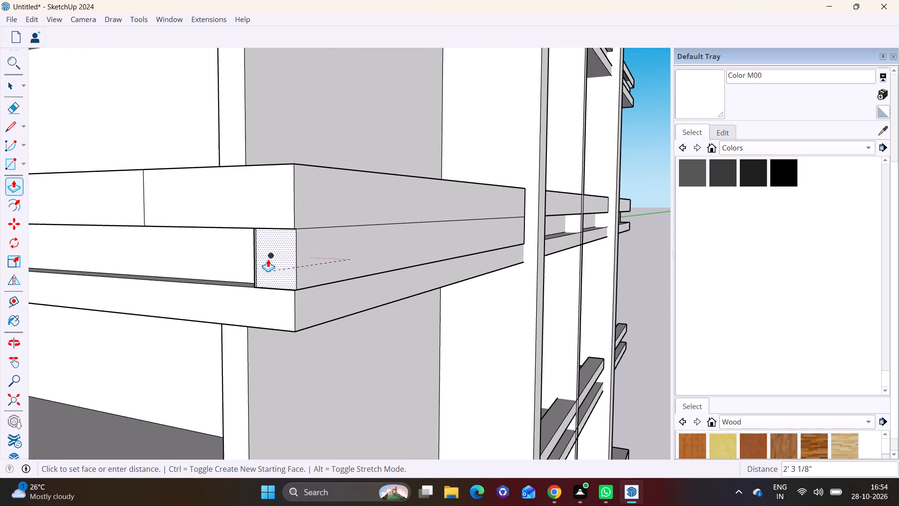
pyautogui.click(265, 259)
# Recess the middle band's corner face again, pushing it inward to about the line of the recessed front middle band.
pyautogui.press('space')
pyautogui.moveTo(316, 284); pyautogui.dragTo(641, 293, button='middle')
pyautogui.click(446, 269)
pyautogui.click(7, 186)
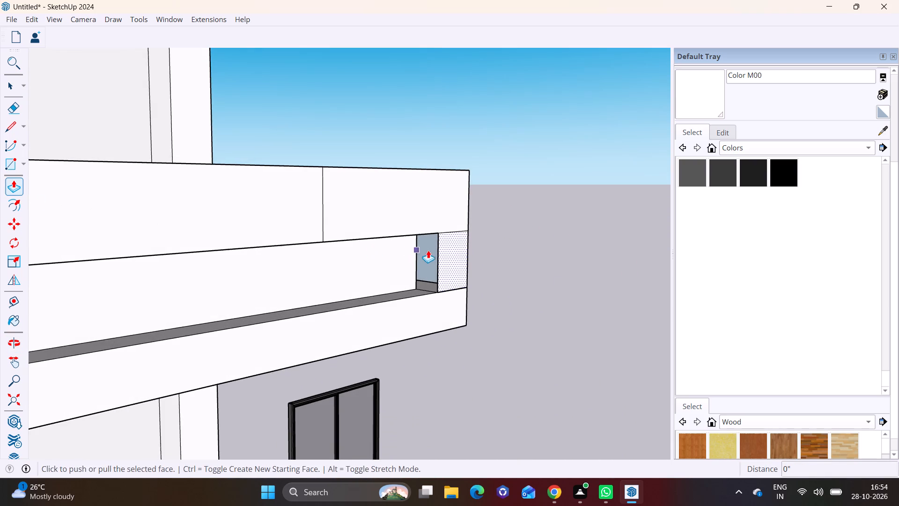
pyautogui.click(449, 251)
pyautogui.click(423, 252)
# Delete the outer vertical edge of the leftover end wall that closes the front recess at this corner.
pyautogui.moveTo(464, 270); pyautogui.dragTo(370, 267, button='middle')
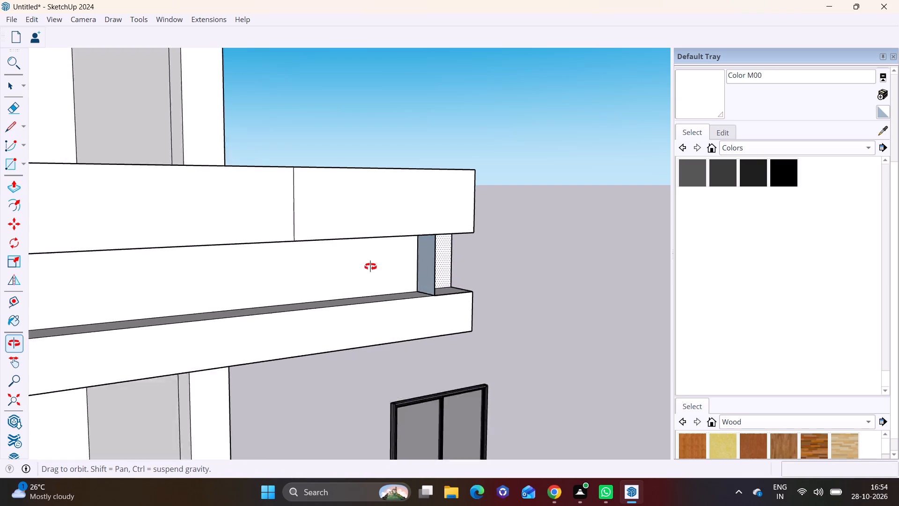
pyautogui.moveTo(370, 267); pyautogui.dragTo(167, 289, button='middle')
pyautogui.press('space')
pyautogui.click(385, 285)
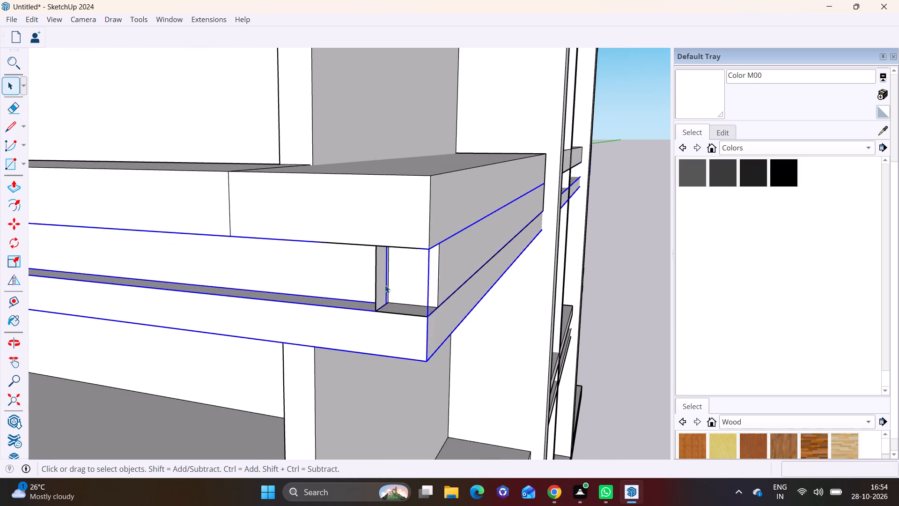
pyautogui.scroll(6, 385, 285)
pyautogui.moveTo(368, 275); pyautogui.dragTo(347, 269, button='middle')
pyautogui.click(389, 269)
pyautogui.doubleClick(347, 269)
pyautogui.click(349, 262)
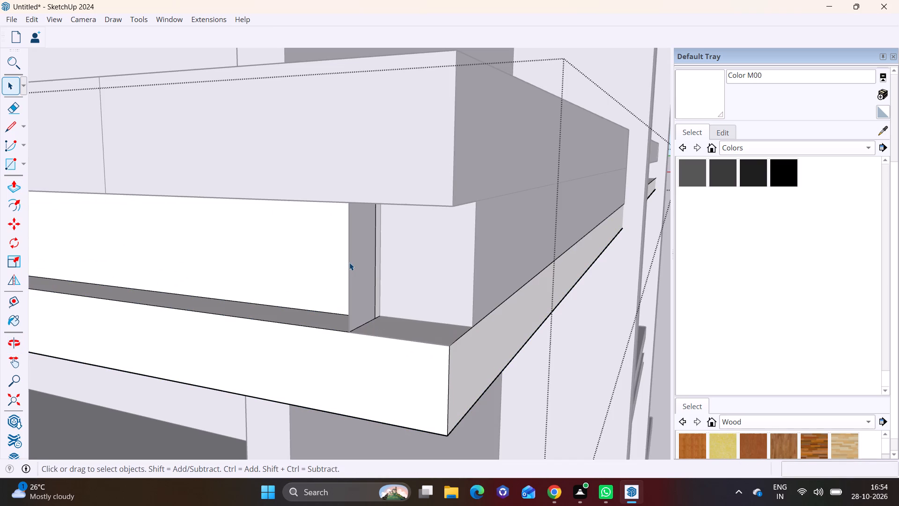
pyautogui.click(354, 261)
pyautogui.doubleClick(359, 260)
pyautogui.click(366, 269)
pyautogui.click(598, 339)
pyautogui.click(656, 310)
pyautogui.click(350, 304)
pyautogui.scroll(6, 366, 294)
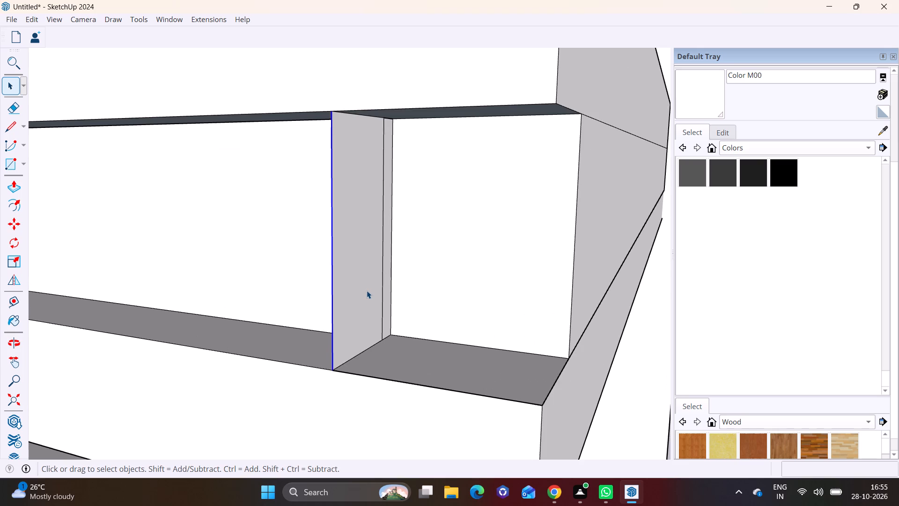
pyautogui.press('Delete')
# Pull the narrow end face of the recessed front middle band outward 9 11/16" to align with the slab's side face at the corner.
pyautogui.click(383, 270)
pyautogui.click(410, 268)
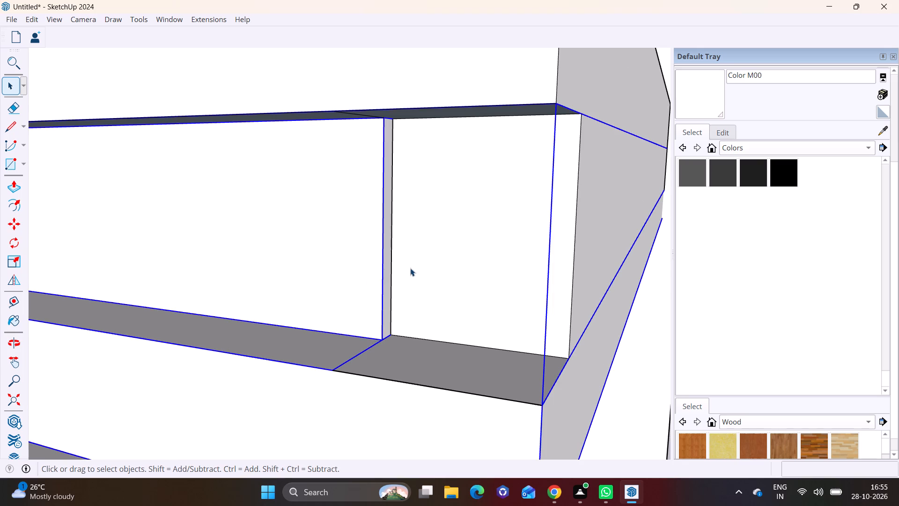
pyautogui.click(388, 268)
pyautogui.doubleClick(388, 268)
pyautogui.click(387, 268)
pyautogui.click(384, 268)
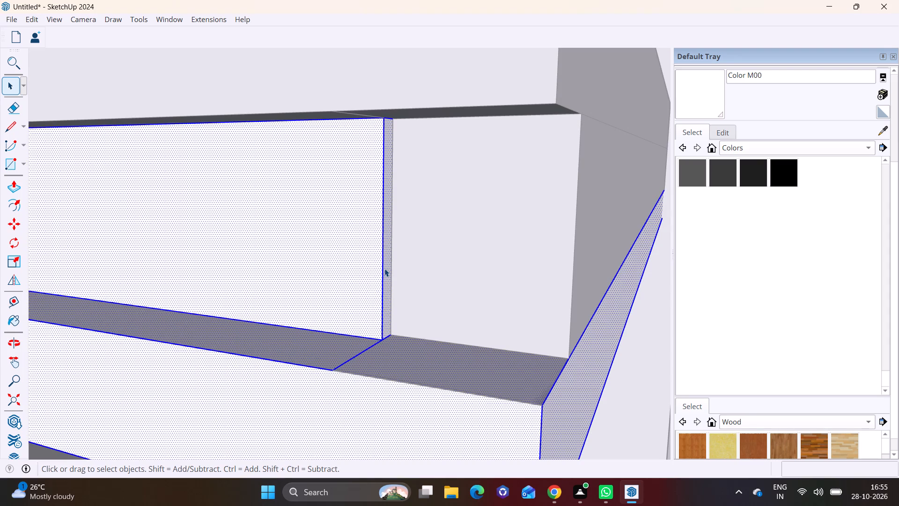
pyautogui.moveTo(383, 270); pyautogui.dragTo(604, 276, button='middle')
pyautogui.moveTo(339, 299); pyautogui.dragTo(61, 268, button='middle')
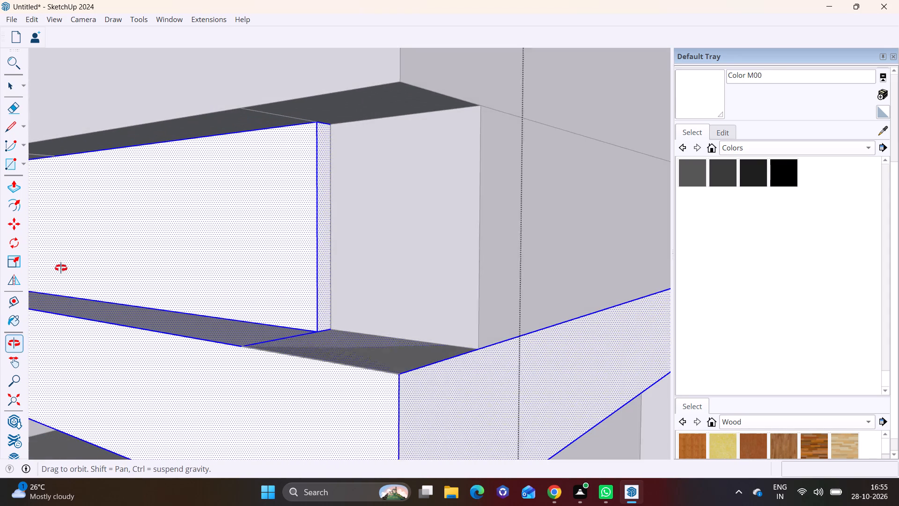
pyautogui.moveTo(61, 268); pyautogui.dragTo(66, 267, button='middle')
pyautogui.click(415, 261)
pyautogui.tripleClick(408, 260)
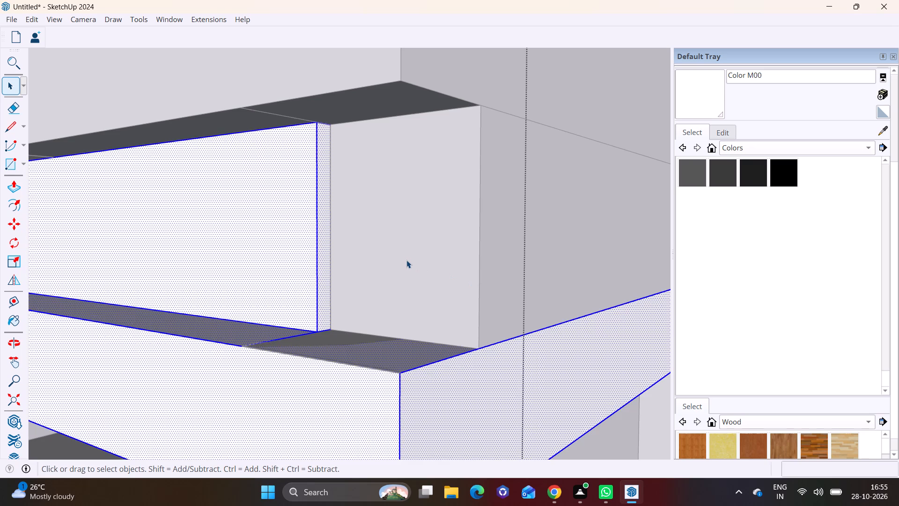
pyautogui.click(406, 260)
pyautogui.click(528, 395)
pyautogui.moveTo(631, 439); pyautogui.dragTo(631, 432)
pyautogui.doubleClick(370, 275)
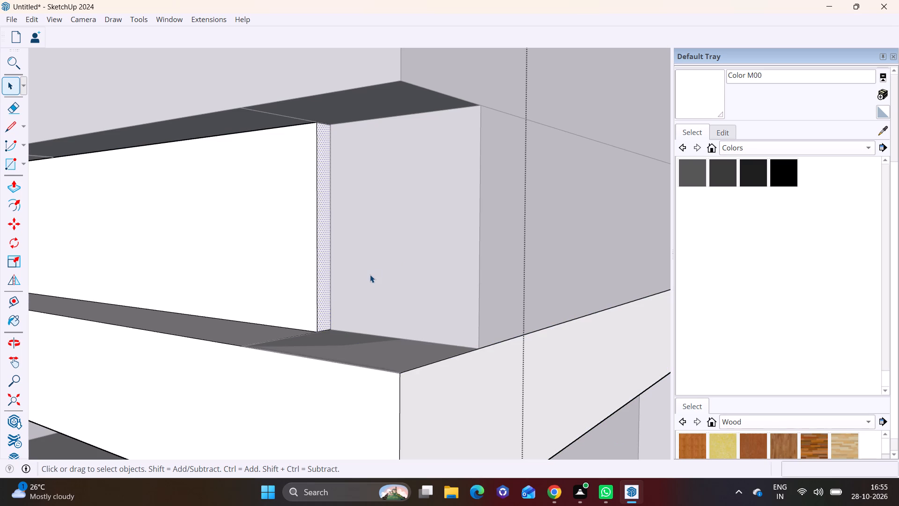
pyautogui.moveTo(370, 275); pyautogui.dragTo(383, 268)
pyautogui.click(424, 253)
pyautogui.click(413, 253)
pyautogui.click(11, 186)
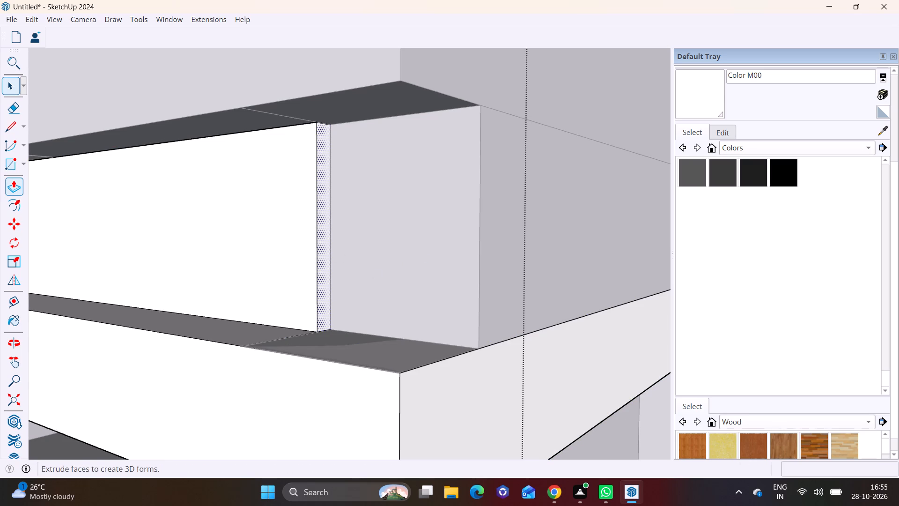
pyautogui.click(324, 223)
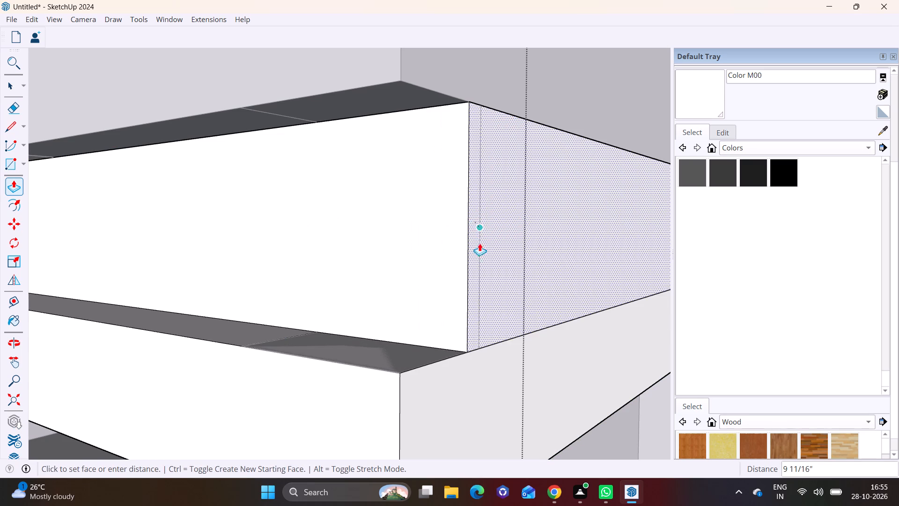
pyautogui.click(474, 344)
pyautogui.scroll(-13, 357, 329)
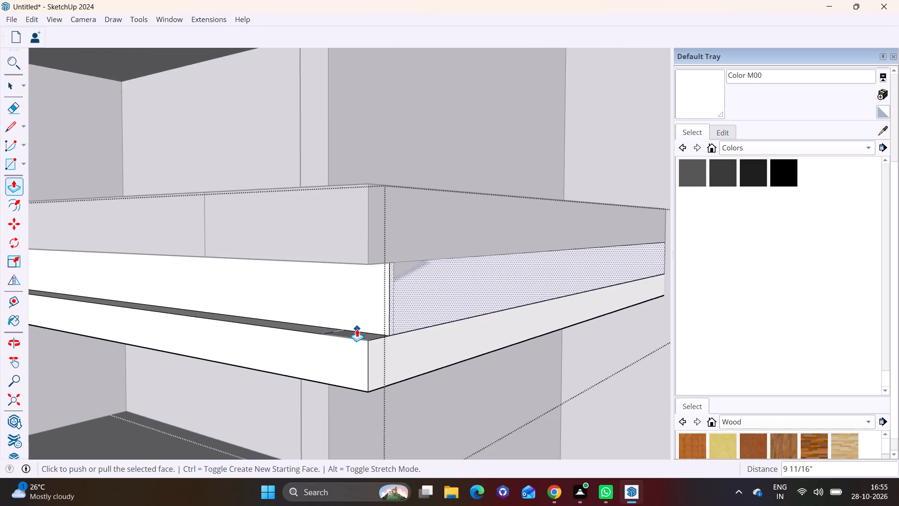
pyautogui.scroll(-4, 357, 329)
pyautogui.press('space')
pyautogui.click(633, 354)
# Select the leftover vertical edge on the slab's side face, just beside the middle band's extended corner.
pyautogui.scroll(-9, 318, 290)
pyautogui.scroll(4, 358, 299)
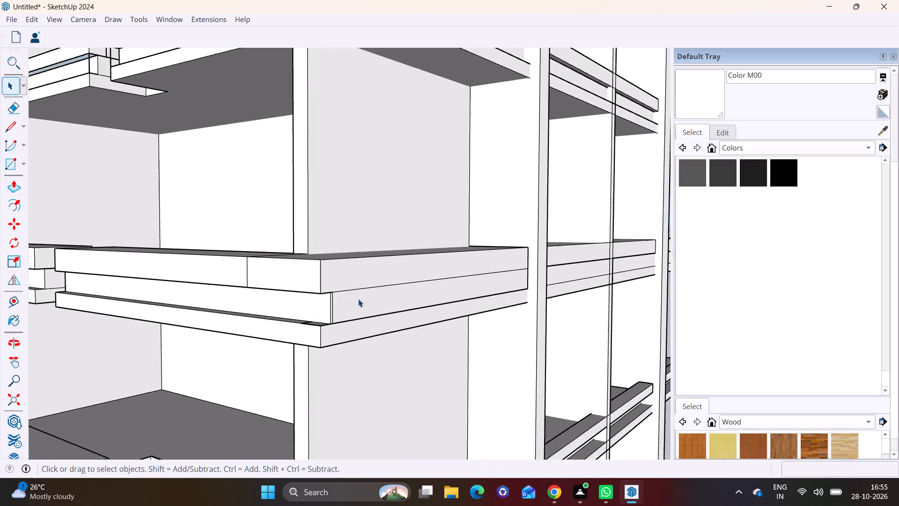
pyautogui.scroll(13, 358, 299)
pyautogui.moveTo(321, 297); pyautogui.dragTo(251, 305, button='middle')
pyautogui.scroll(4, 230, 296)
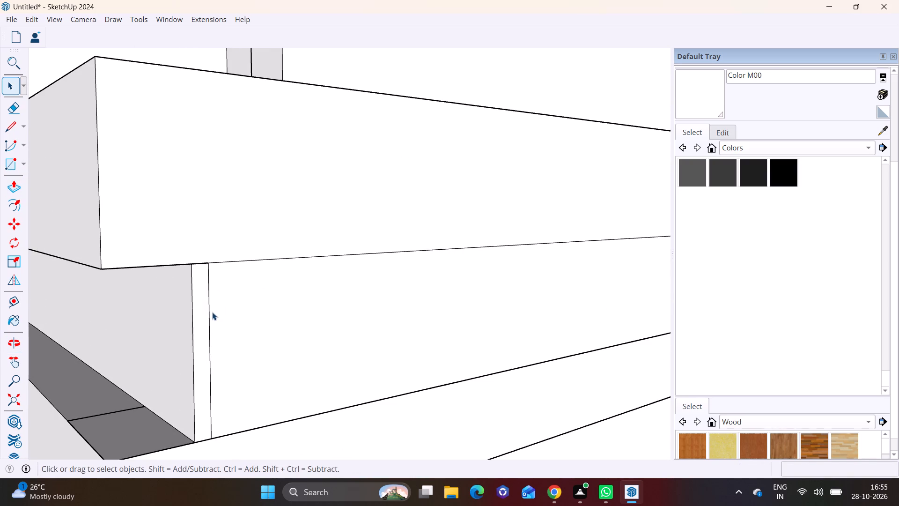
pyautogui.click(208, 313)
pyautogui.click(208, 313)
pyautogui.click(210, 307)
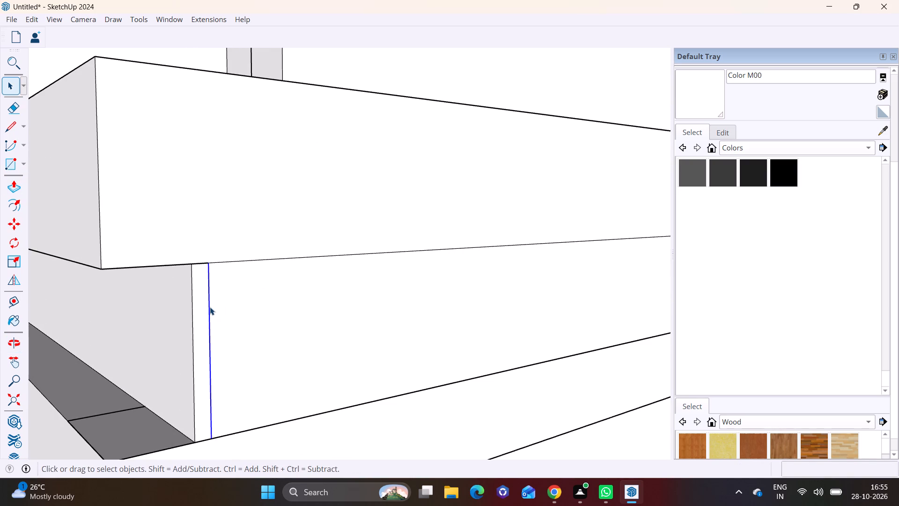
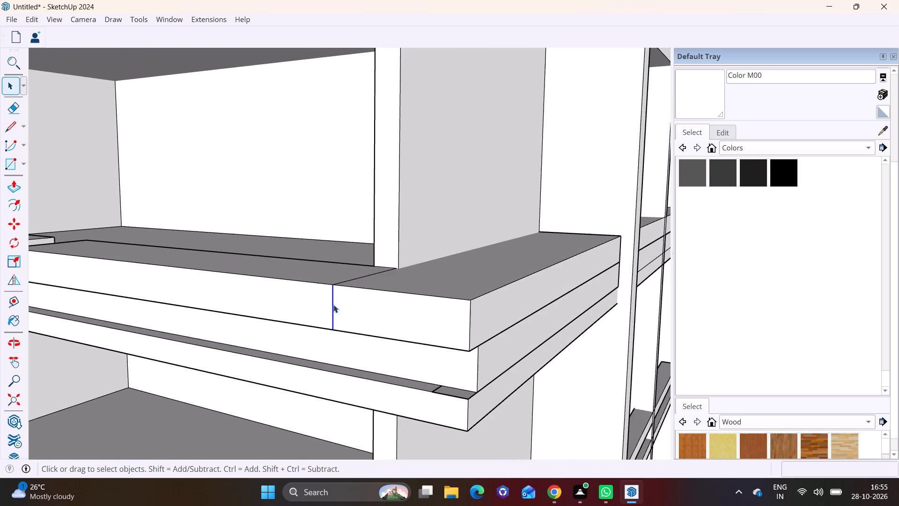
# Examine the balcony slabs on the lower and upper storeys from several angles.
pyautogui.scroll(-10, 333, 305)
pyautogui.keyDown('shift'); pyautogui.moveTo(364, 310); pyautogui.dragTo(372, 187, button='middle'); pyautogui.keyUp('shift')
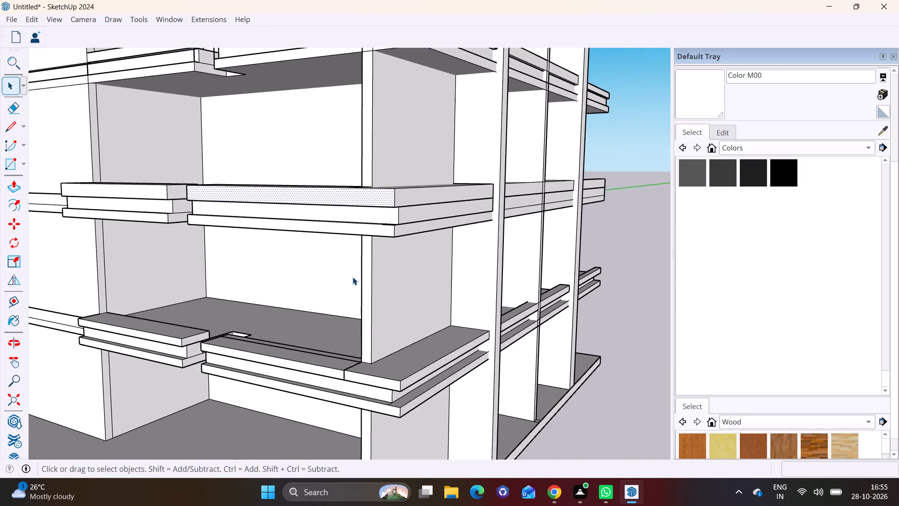
pyautogui.moveTo(363, 334); pyautogui.dragTo(374, 127, button='middle')
pyautogui.scroll(-5, 361, 208)
pyautogui.moveTo(315, 169); pyautogui.dragTo(307, 273, button='middle')
pyautogui.keyDown('shift'); pyautogui.scroll(-1, 307, 273); pyautogui.keyUp('shift')
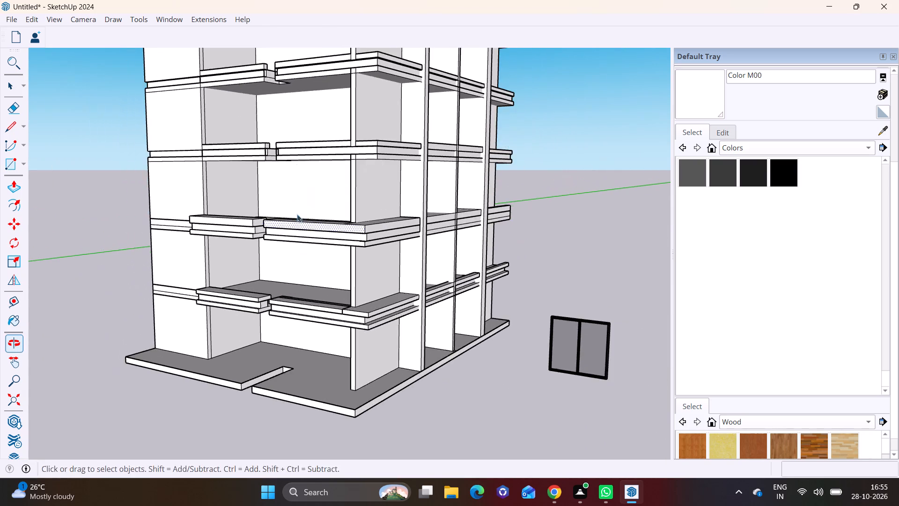
pyautogui.keyDown('shift'); pyautogui.moveTo(296, 164); pyautogui.dragTo(275, 282, button='middle'); pyautogui.keyUp('shift')
pyautogui.scroll(3, 277, 207)
pyautogui.scroll(-5, 277, 193)
pyautogui.keyDown('shift'); pyautogui.moveTo(285, 193); pyautogui.dragTo(274, 200, button='middle'); pyautogui.keyUp('shift')
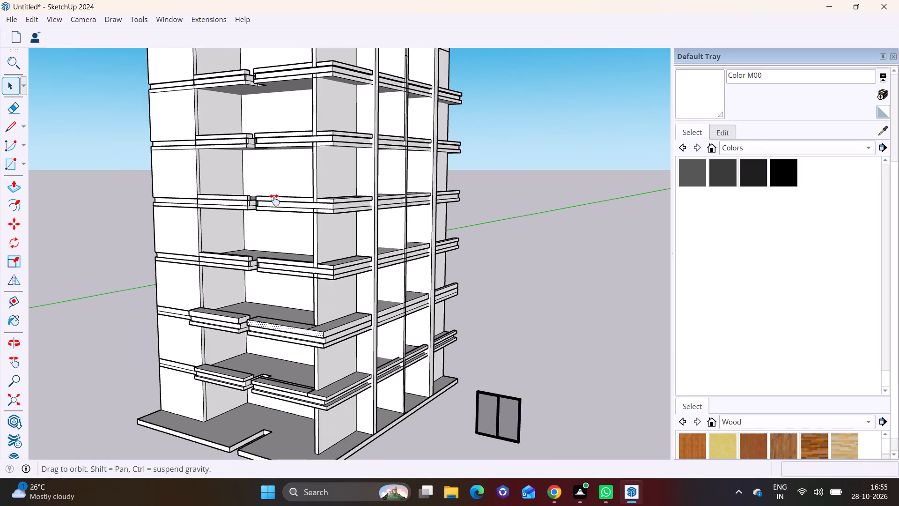
pyautogui.keyDown('shift'); pyautogui.moveTo(274, 200); pyautogui.dragTo(321, 105, button='middle'); pyautogui.keyUp('shift')
pyautogui.scroll(5, 725, 199)
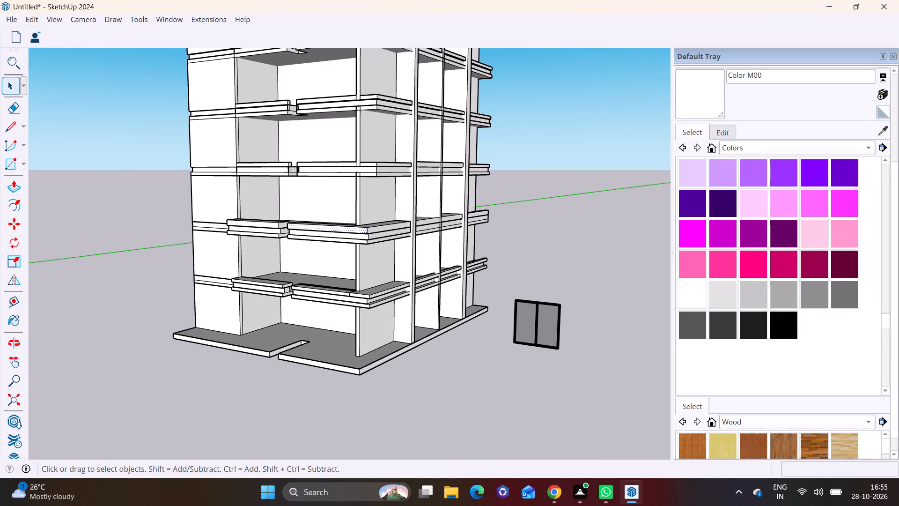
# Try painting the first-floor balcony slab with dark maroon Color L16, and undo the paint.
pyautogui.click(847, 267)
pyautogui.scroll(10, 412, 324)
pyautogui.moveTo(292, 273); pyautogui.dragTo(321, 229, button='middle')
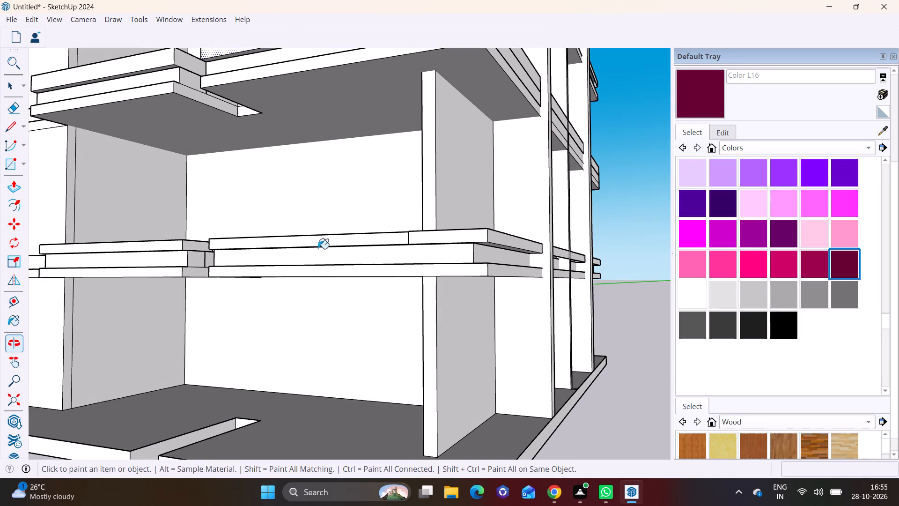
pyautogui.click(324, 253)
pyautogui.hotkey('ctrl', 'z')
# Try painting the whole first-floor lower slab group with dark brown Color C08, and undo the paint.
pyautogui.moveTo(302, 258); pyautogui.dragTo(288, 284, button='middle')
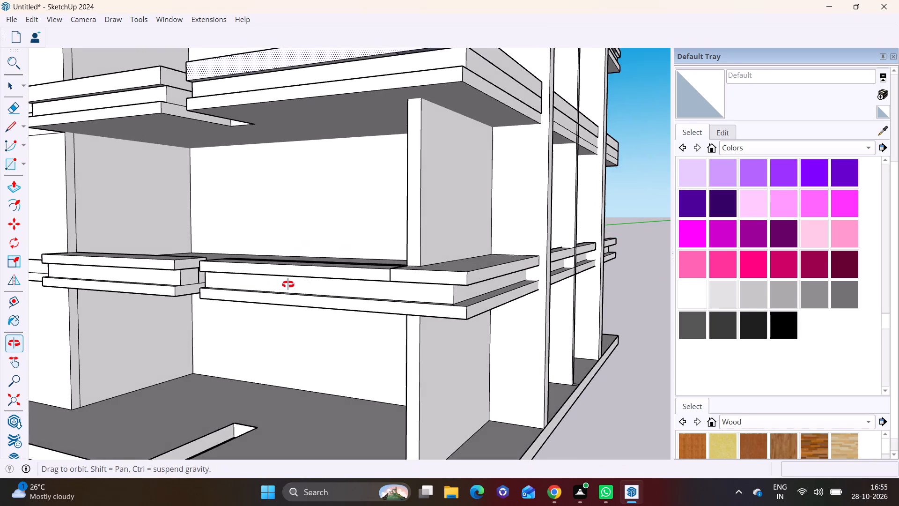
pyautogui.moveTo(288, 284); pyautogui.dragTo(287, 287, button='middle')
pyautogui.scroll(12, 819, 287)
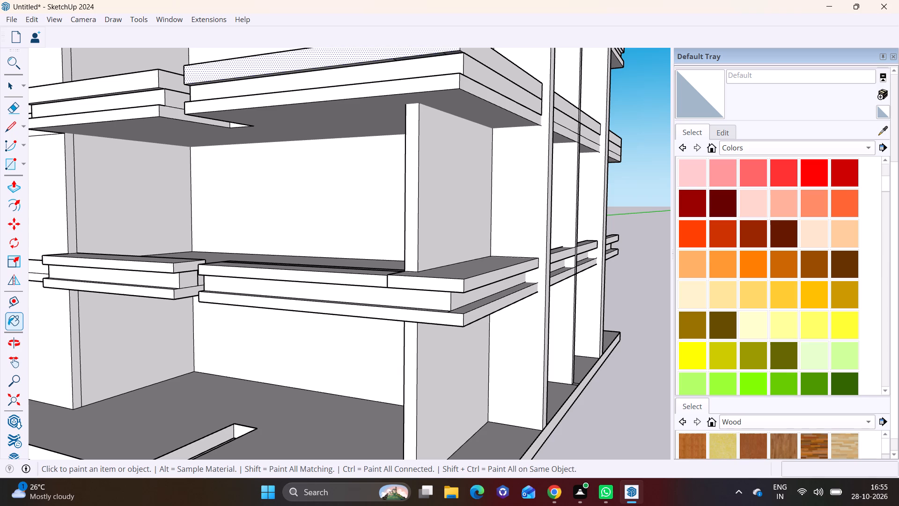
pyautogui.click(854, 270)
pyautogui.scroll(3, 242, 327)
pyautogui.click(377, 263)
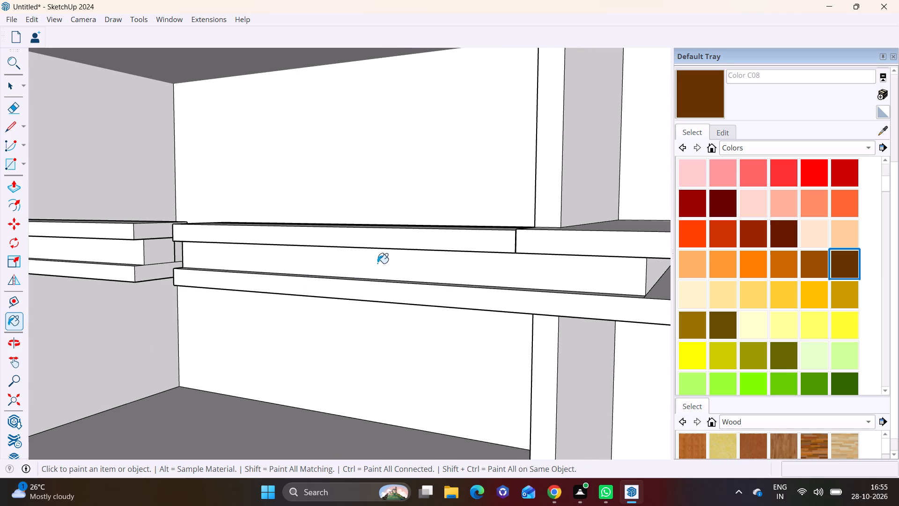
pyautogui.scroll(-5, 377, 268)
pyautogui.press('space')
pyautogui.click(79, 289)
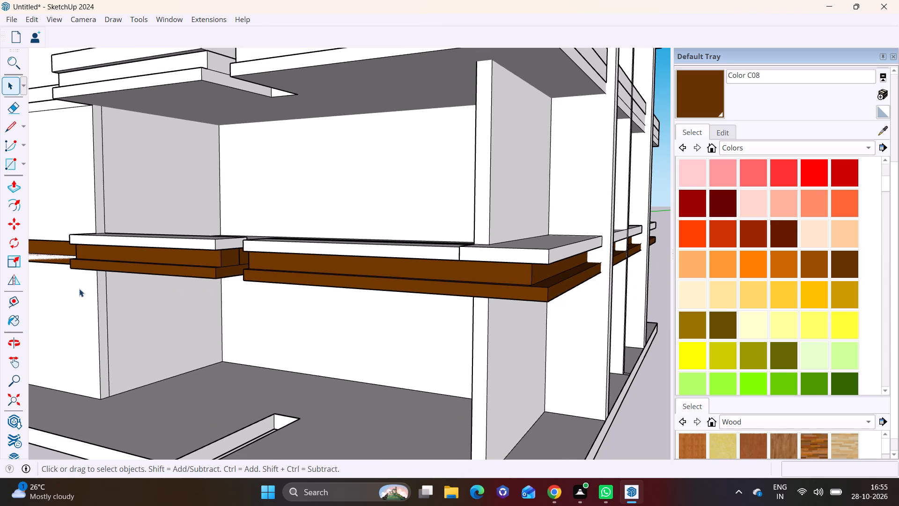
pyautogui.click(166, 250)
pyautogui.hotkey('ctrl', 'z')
# Open the first-floor slab group and paint both recessed front middle-band faces with dark brown Color C08.
pyautogui.tripleClick(134, 255)
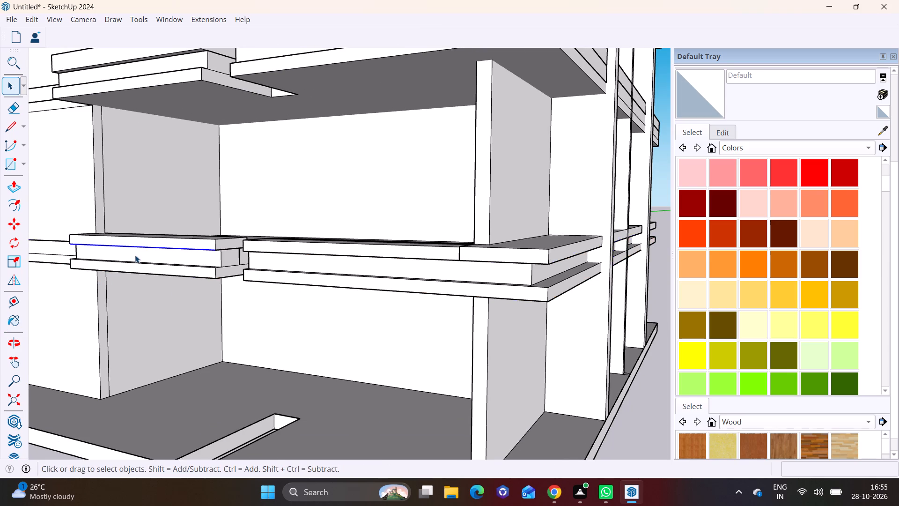
pyautogui.click(169, 254)
pyautogui.click(210, 254)
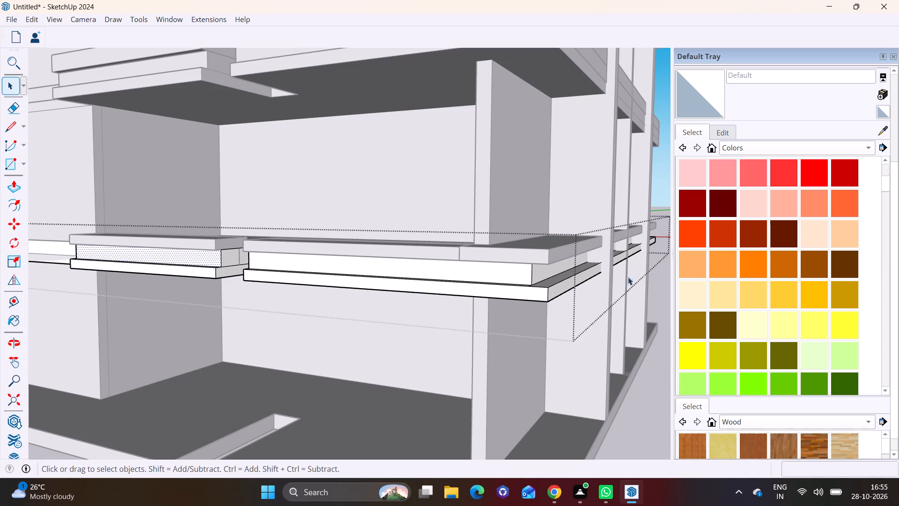
pyautogui.click(840, 260)
pyautogui.click(169, 257)
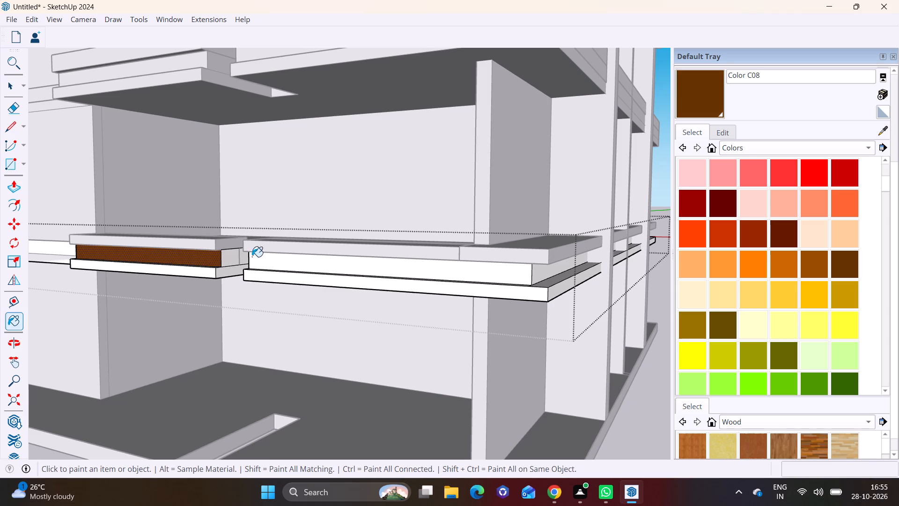
pyautogui.click(285, 260)
# Paint the first-floor middle band's long side face and the end faces of the shorter front section with Color C08.
pyautogui.scroll(-2, 317, 268)
pyautogui.moveTo(457, 300); pyautogui.dragTo(379, 299, button='middle')
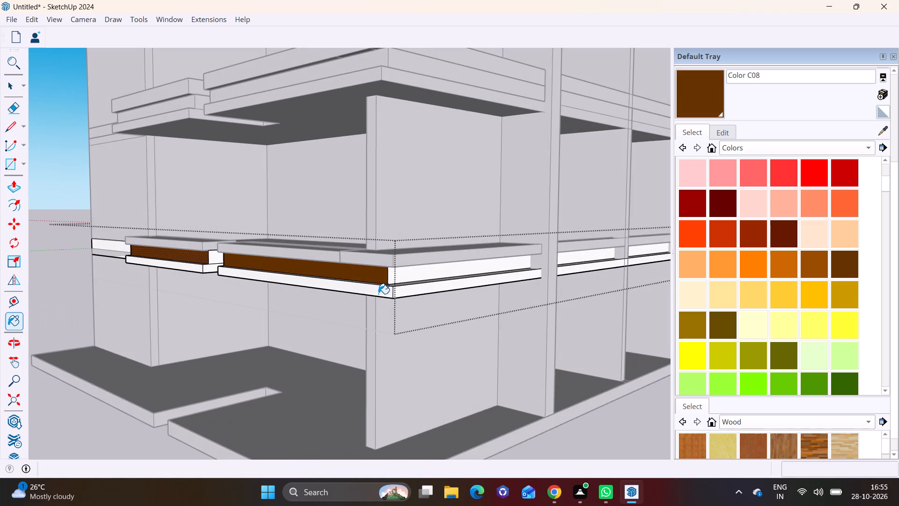
pyautogui.click(410, 276)
pyautogui.scroll(6, 220, 269)
pyautogui.click(206, 253)
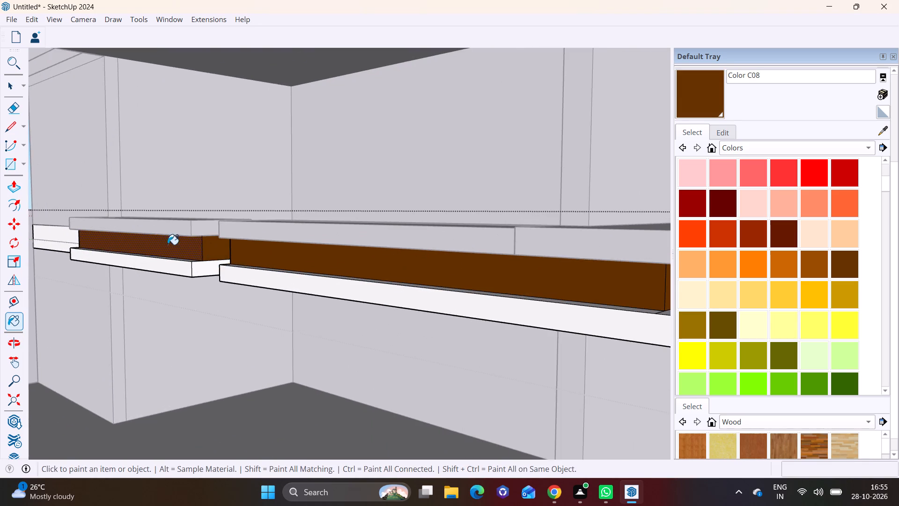
pyautogui.moveTo(182, 251); pyautogui.dragTo(466, 252, button='middle')
pyautogui.moveTo(181, 268); pyautogui.dragTo(269, 269, button='middle')
pyautogui.click(292, 261)
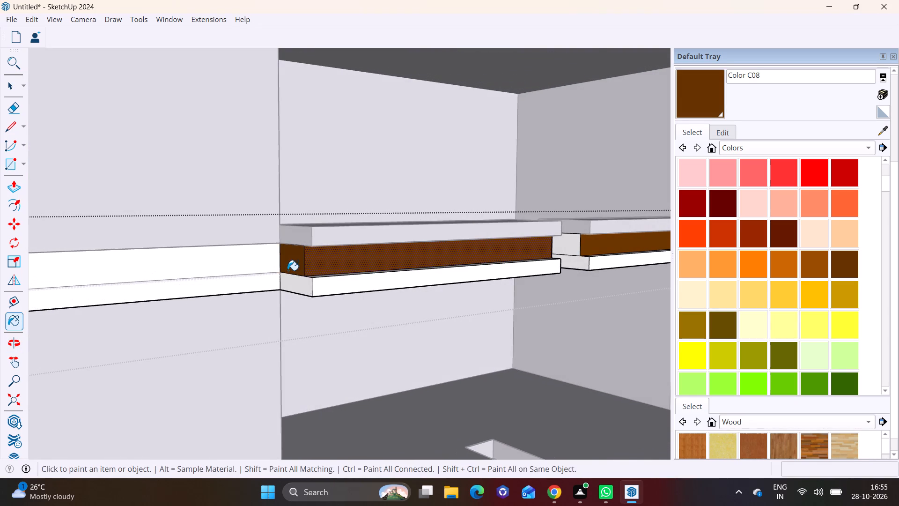
# Check the painted middle band along the building's front and side, and exit the first-floor slab group.
pyautogui.scroll(-9, 289, 274)
pyautogui.moveTo(445, 287); pyautogui.dragTo(294, 369, button='middle')
pyautogui.scroll(6, 244, 273)
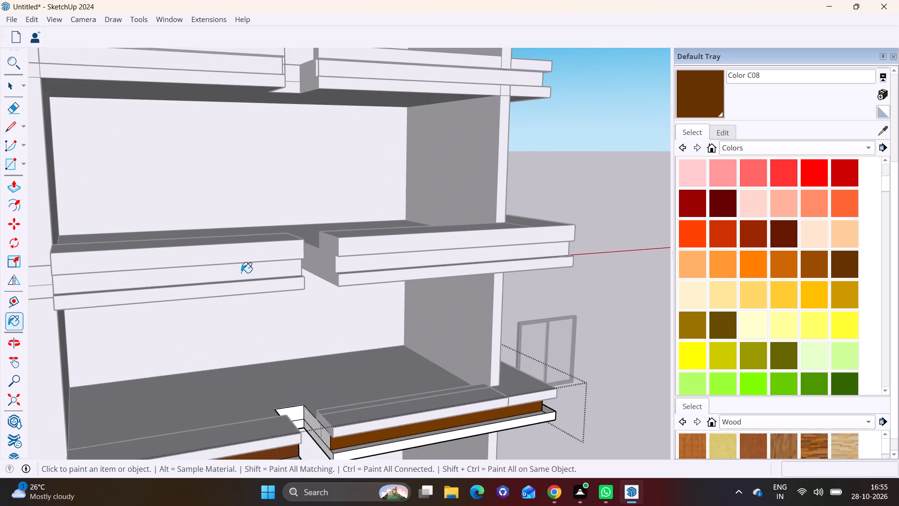
pyautogui.moveTo(458, 312); pyautogui.dragTo(144, 298, button='middle')
pyautogui.scroll(3, 481, 333)
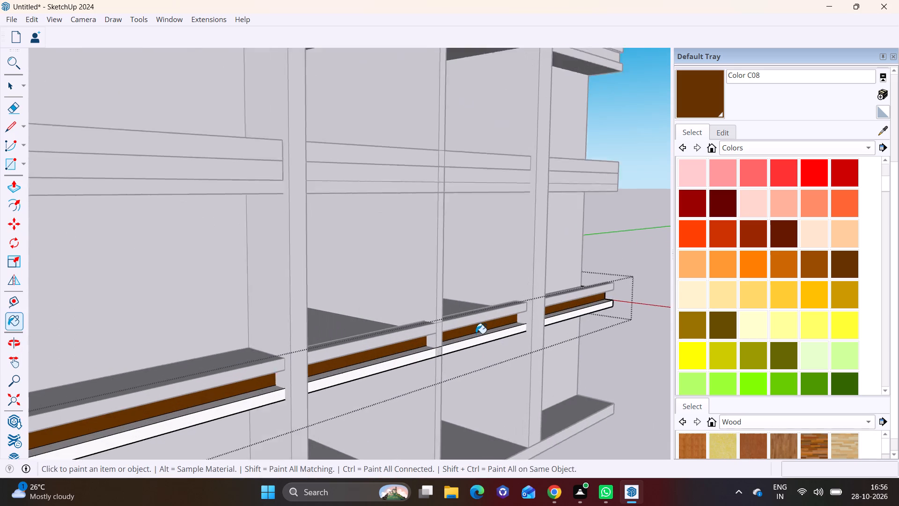
pyautogui.scroll(1, 476, 334)
pyautogui.keyDown('shift'); pyautogui.moveTo(367, 279); pyautogui.dragTo(450, 374, button='middle'); pyautogui.keyUp('shift')
pyautogui.press('space')
pyautogui.click(267, 301)
pyautogui.click(249, 297)
pyautogui.click(193, 239)
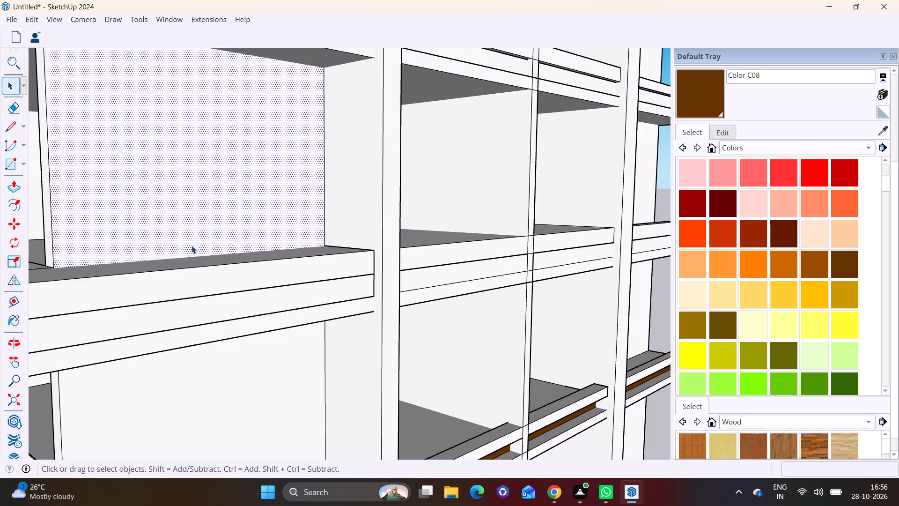
# Open the second-floor slab group and paint both recessed front middle-band faces with dark brown Color C08.
pyautogui.scroll(-5, 186, 278)
pyautogui.moveTo(184, 301); pyautogui.dragTo(280, 283, button='middle')
pyautogui.tripleClick(235, 295)
pyautogui.click(218, 295)
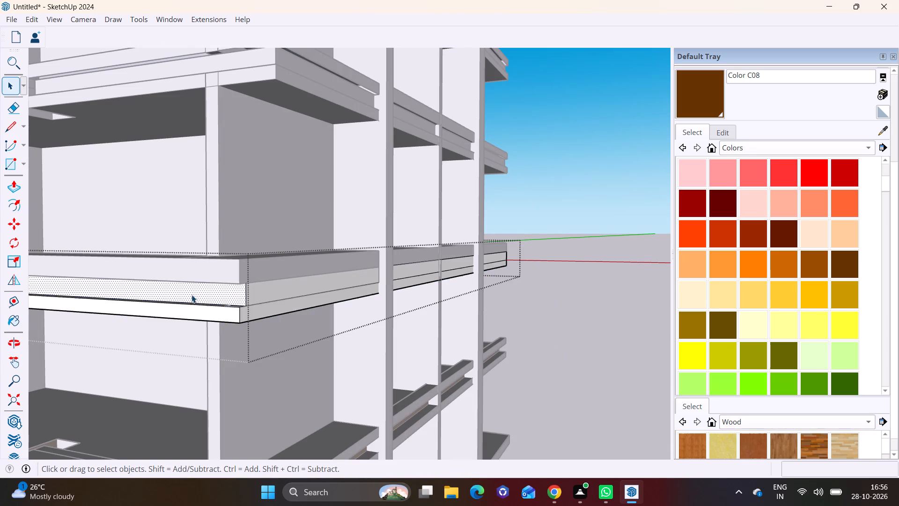
pyautogui.click(179, 293)
pyautogui.keyDown('shift'); pyautogui.moveTo(179, 285); pyautogui.dragTo(432, 300, button='middle'); pyautogui.keyUp('shift')
pyautogui.click(698, 107)
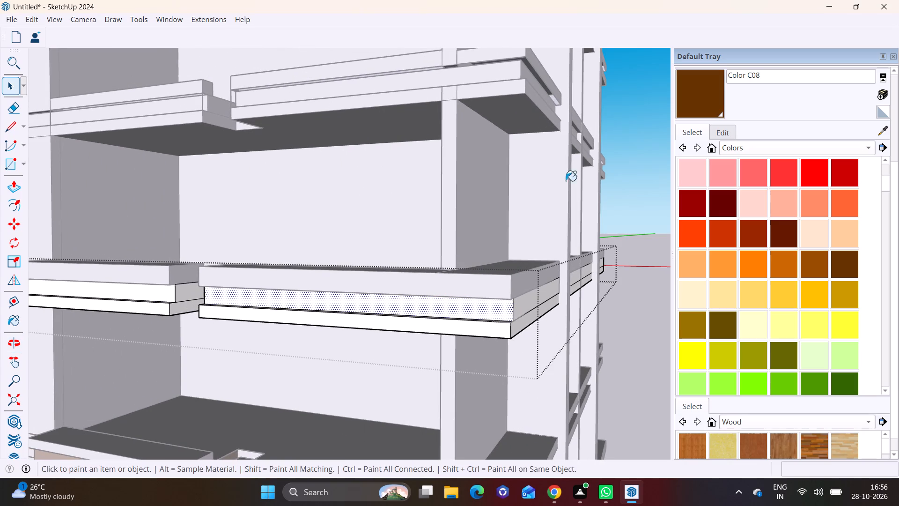
pyautogui.click(411, 306)
pyautogui.click(147, 291)
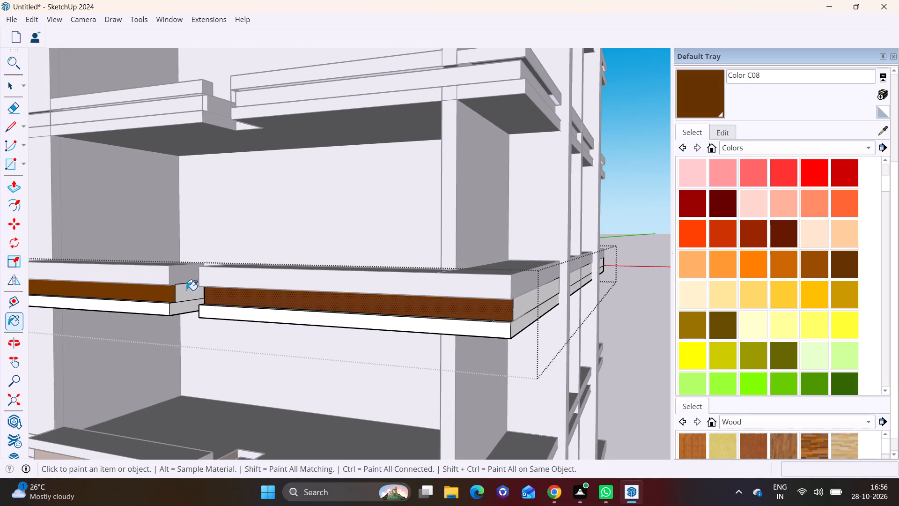
# Paint the second-floor middle band's long side face, the end faces at the notch and the far end face with Color C08.
pyautogui.click(186, 290)
pyautogui.moveTo(530, 316); pyautogui.dragTo(418, 316, button='middle')
pyautogui.click(419, 304)
pyautogui.scroll(-6, 406, 310)
pyautogui.keyDown('shift'); pyautogui.moveTo(319, 322); pyautogui.dragTo(185, 298, button='middle'); pyautogui.keyUp('shift')
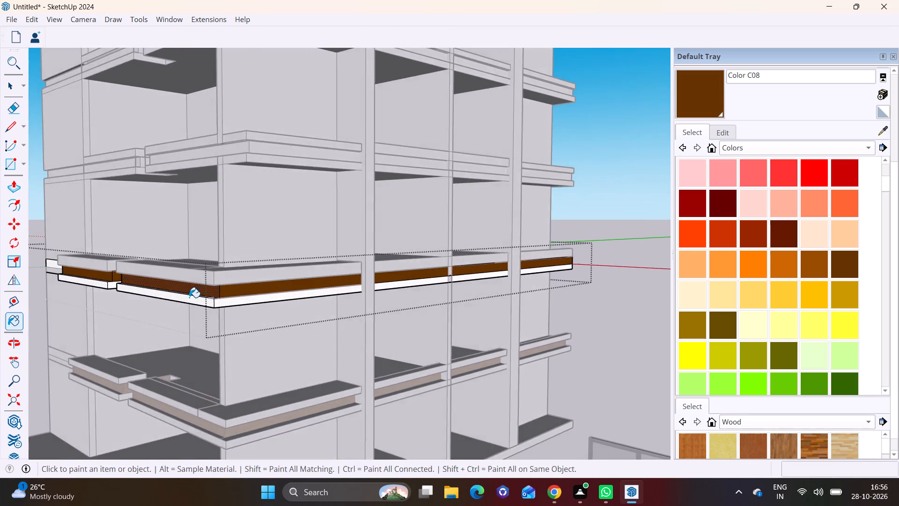
pyautogui.moveTo(242, 298); pyautogui.dragTo(655, 295, button='middle')
pyautogui.click(489, 288)
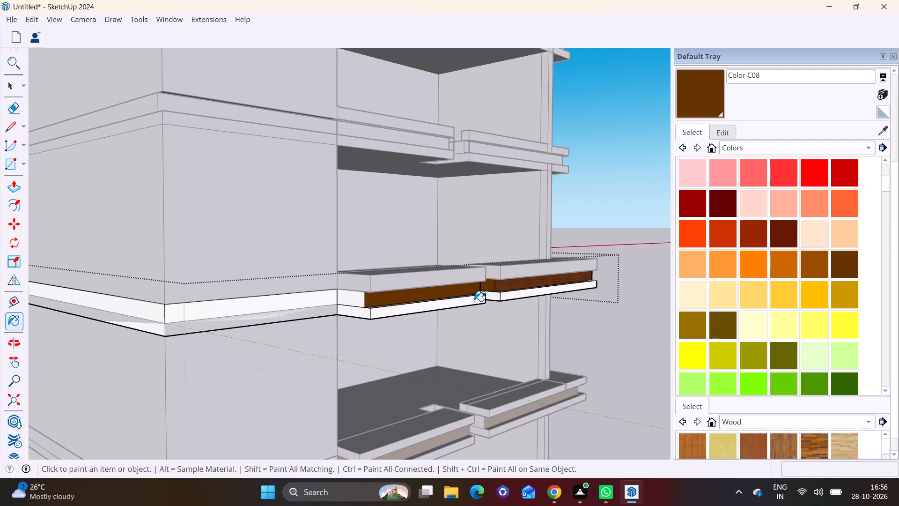
pyautogui.click(349, 299)
# Reopen the first-floor slab group and paint the remaining white middle-band end face at the notch with Color C08.
pyautogui.click(478, 423)
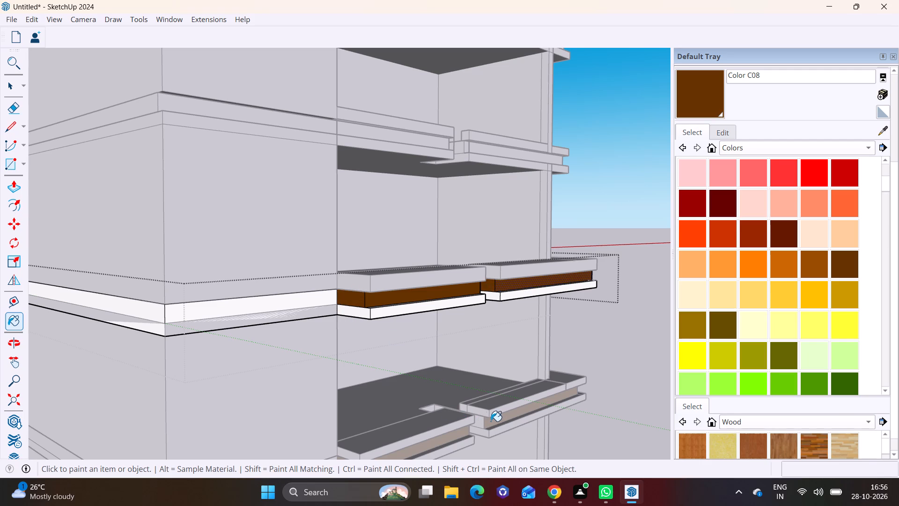
pyautogui.click(479, 422)
pyautogui.scroll(7, 486, 430)
pyautogui.press('space')
pyautogui.click(490, 386)
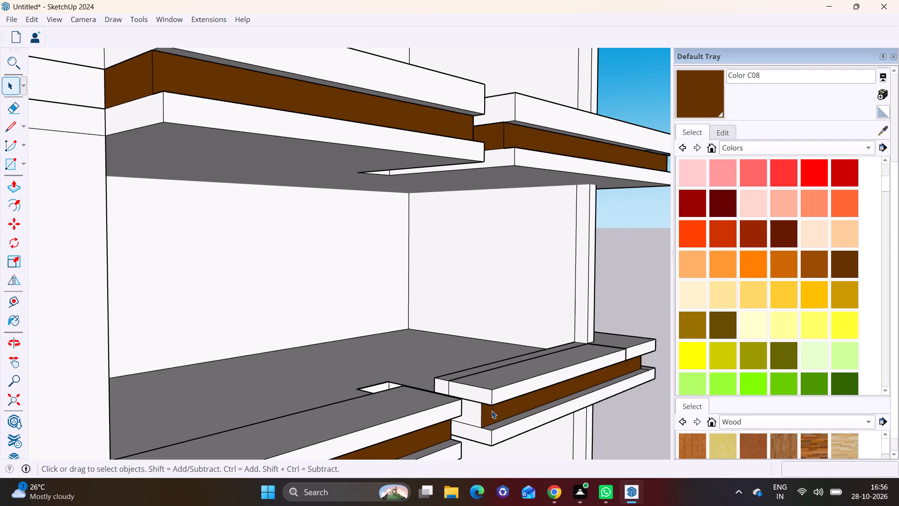
pyautogui.click(481, 416)
pyautogui.tripleClick(476, 415)
pyautogui.click(470, 409)
pyautogui.click(477, 413)
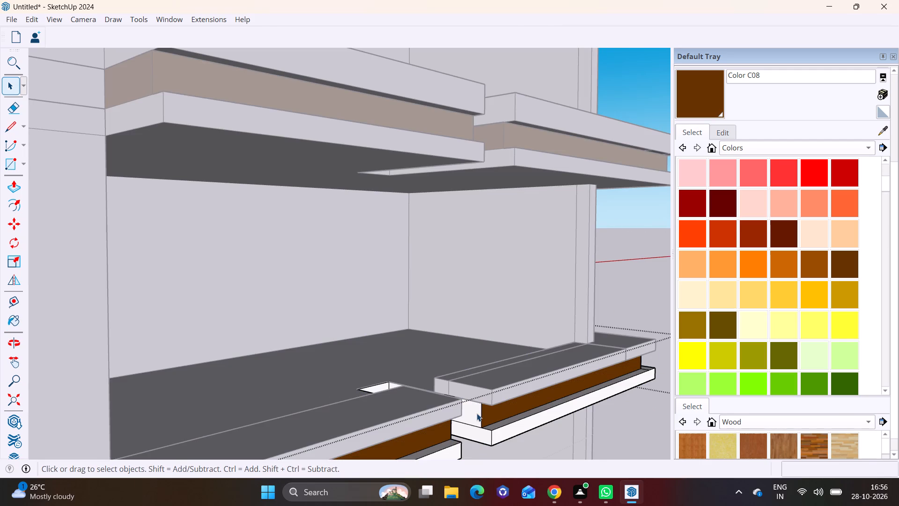
pyautogui.click(704, 99)
pyautogui.click(476, 412)
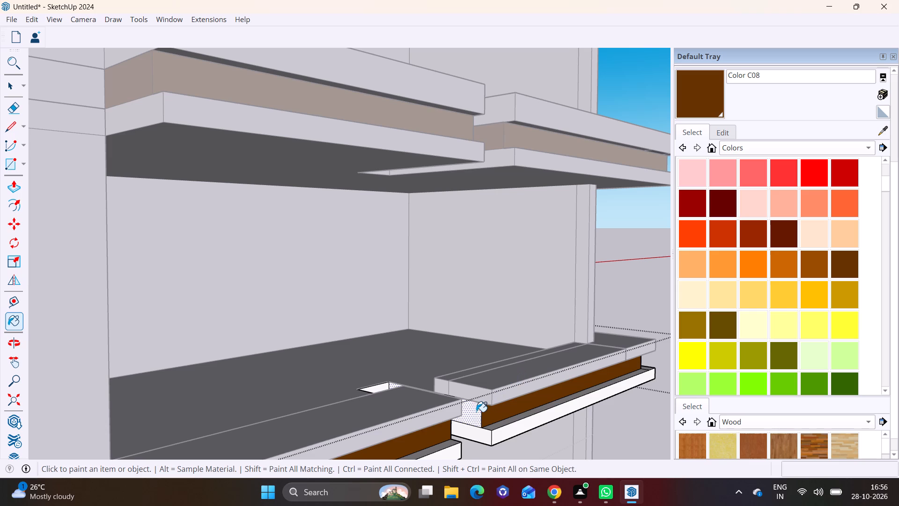
pyautogui.press('space')
pyautogui.click(669, 277)
# Delete the leftover outer vertical edges of the middle band on both sides of the notch in the unpainted slab above.
pyautogui.moveTo(615, 308); pyautogui.dragTo(472, 318, button='middle')
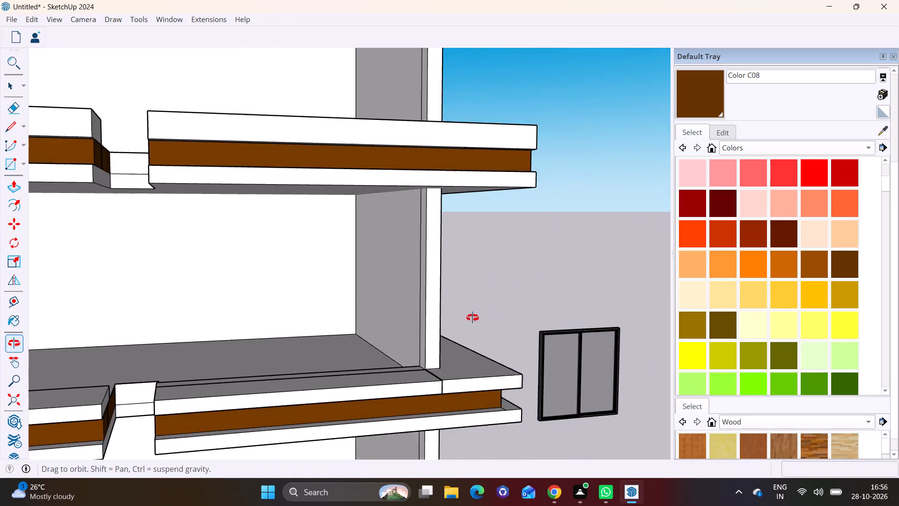
pyautogui.moveTo(472, 318); pyautogui.dragTo(448, 342, button='middle')
pyautogui.scroll(-10, 376, 344)
pyautogui.moveTo(393, 274); pyautogui.dragTo(325, 187, button='middle')
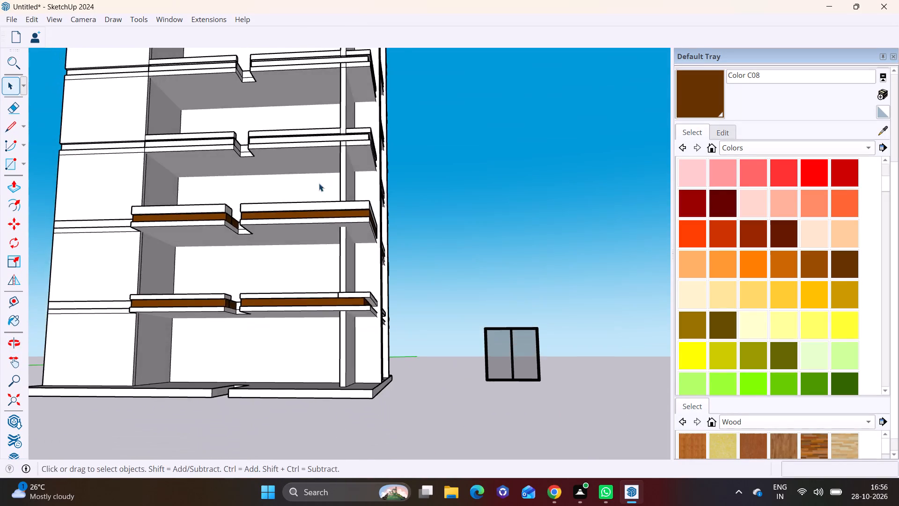
pyautogui.keyDown('shift'); pyautogui.moveTo(325, 193); pyautogui.dragTo(401, 380, button='middle'); pyautogui.keyUp('shift')
pyautogui.scroll(7, 372, 336)
pyautogui.moveTo(311, 375); pyautogui.dragTo(184, 397, button='middle')
pyautogui.keyDown('shift'); pyautogui.scroll(1, 208, 382); pyautogui.keyUp('shift')
pyautogui.keyDown('shift'); pyautogui.moveTo(215, 373); pyautogui.dragTo(242, 321, button='middle'); pyautogui.keyUp('shift')
pyautogui.scroll(9, 194, 335)
pyautogui.moveTo(188, 325); pyautogui.dragTo(170, 320, button='middle')
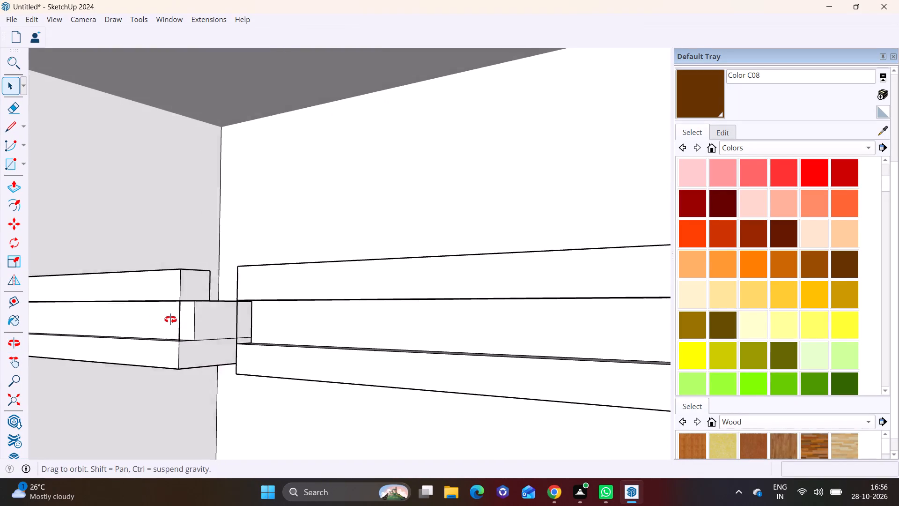
pyautogui.moveTo(170, 320); pyautogui.dragTo(152, 320, button='middle')
pyautogui.scroll(5, 155, 322)
pyautogui.moveTo(179, 329); pyautogui.dragTo(372, 350, button='middle')
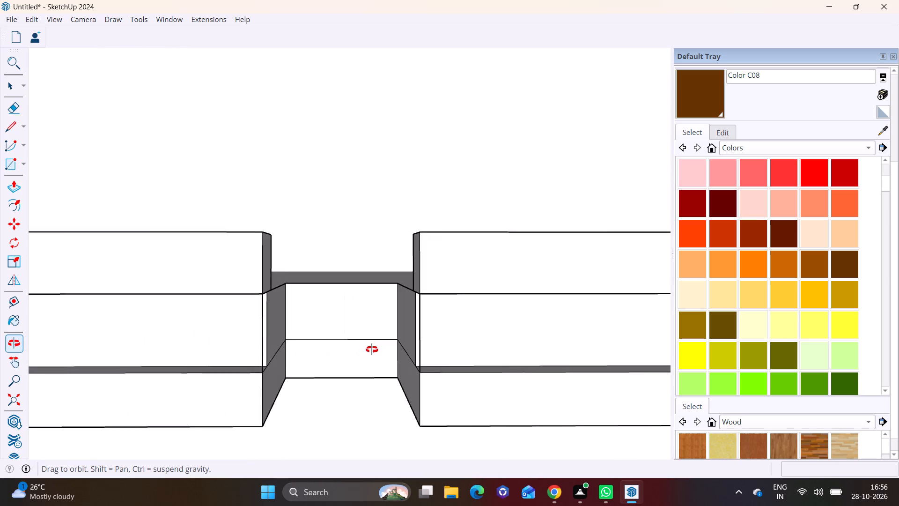
pyautogui.moveTo(372, 350); pyautogui.dragTo(218, 351, button='middle')
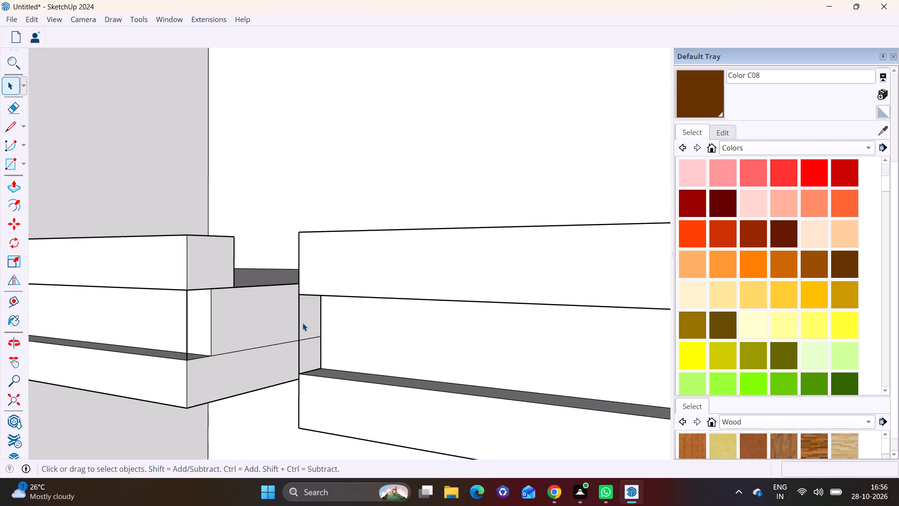
pyautogui.click(299, 328)
pyautogui.press('Delete')
pyautogui.click(186, 312)
pyautogui.press('Delete')
# Open the third-floor slab group and paint the recessed middle-band faces on both sides of the notch with Color C08.
pyautogui.tripleClick(205, 309)
pyautogui.moveTo(168, 314); pyautogui.dragTo(174, 314)
pyautogui.click(192, 314)
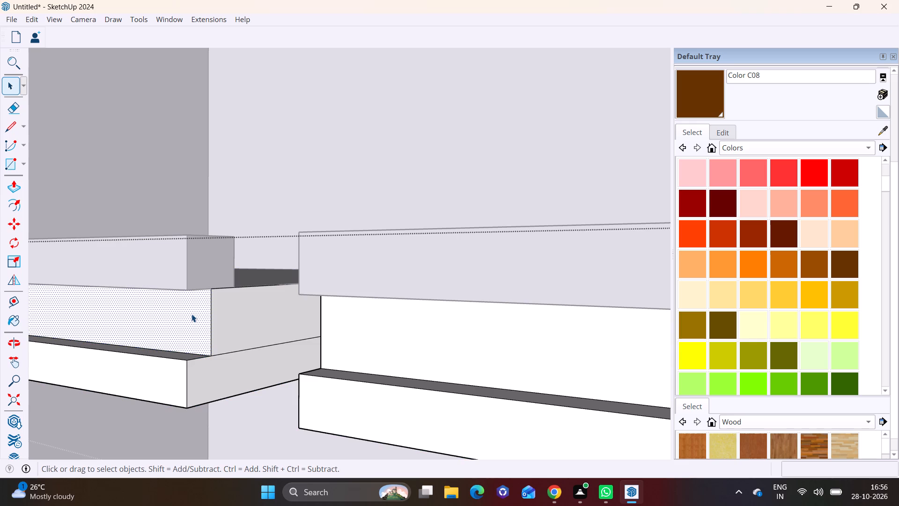
pyautogui.click(712, 102)
pyautogui.click(201, 325)
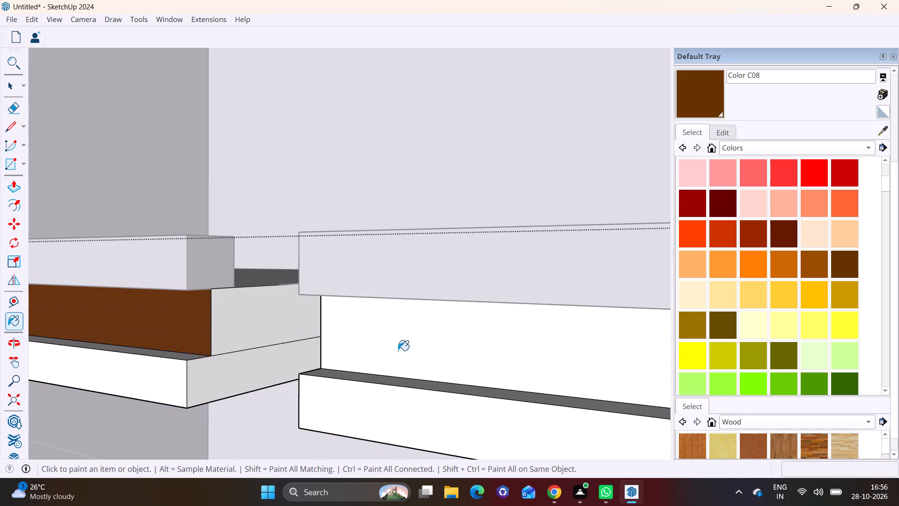
pyautogui.click(398, 350)
# Paint the third-floor middle band's notch end faces and its long face around the corner with Color C08, and close the group.
pyautogui.scroll(-7, 399, 350)
pyautogui.click(331, 337)
pyautogui.moveTo(358, 343); pyautogui.dragTo(508, 357, button='middle')
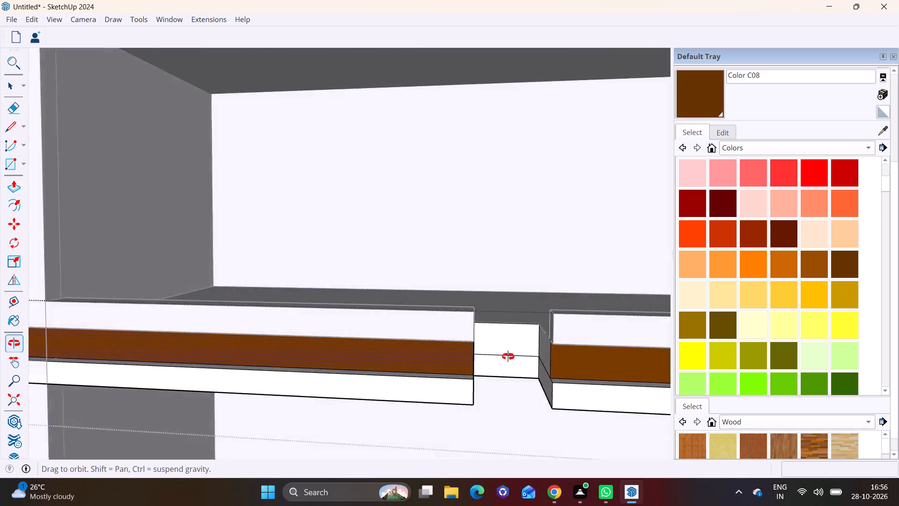
pyautogui.moveTo(508, 357); pyautogui.dragTo(588, 353, button='middle')
pyautogui.click(646, 330)
pyautogui.scroll(-5, 609, 343)
pyautogui.moveTo(608, 345); pyautogui.dragTo(83, 350, button='middle')
pyautogui.moveTo(479, 352); pyautogui.dragTo(159, 354, button='middle')
pyautogui.click(173, 311)
pyautogui.scroll(-6, 187, 314)
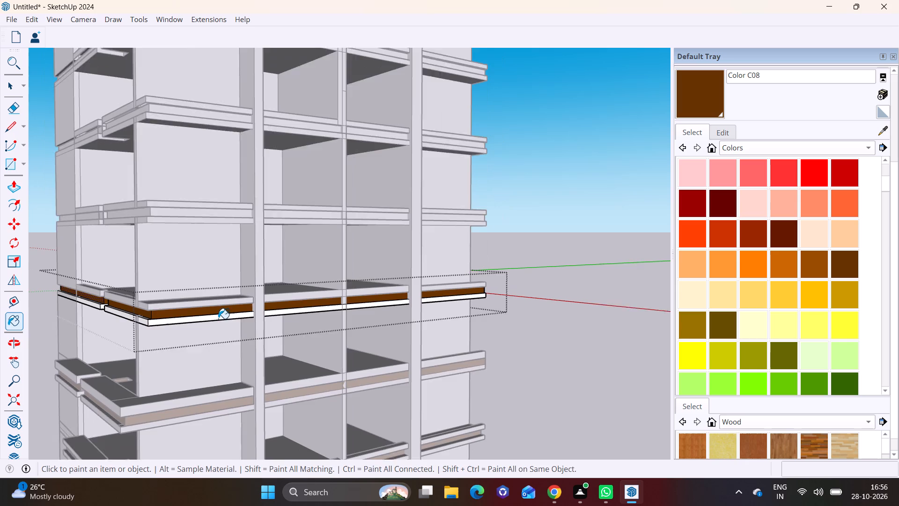
pyautogui.scroll(-1, 218, 319)
pyautogui.press('space')
pyautogui.click(488, 342)
# Open the fourth-floor slab group and paint the middle-band faces beside the notch, the notch end and the long column-side face with Color C08.
pyautogui.keyDown('shift'); pyautogui.moveTo(323, 305); pyautogui.dragTo(423, 428, button='middle'); pyautogui.keyUp('shift')
pyautogui.scroll(6, 286, 385)
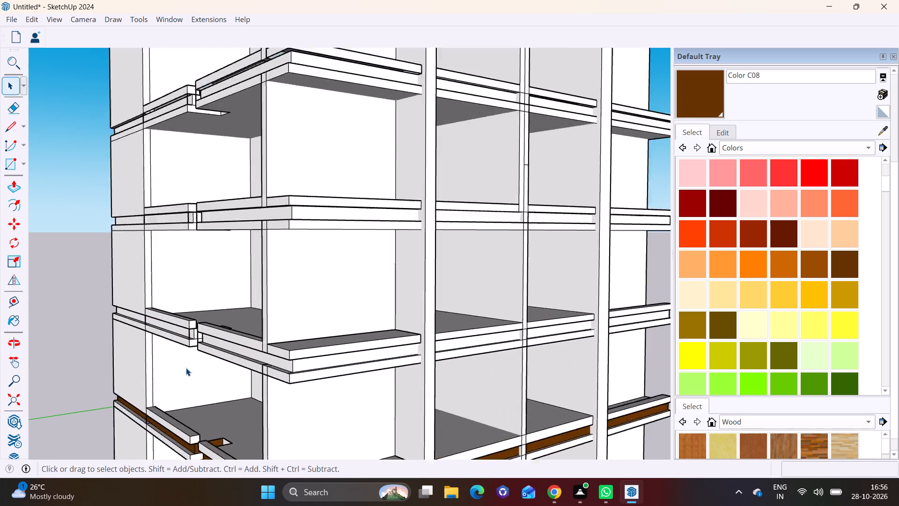
pyautogui.scroll(8, 186, 368)
pyautogui.doubleClick(321, 350)
pyautogui.click(340, 346)
pyautogui.click(337, 349)
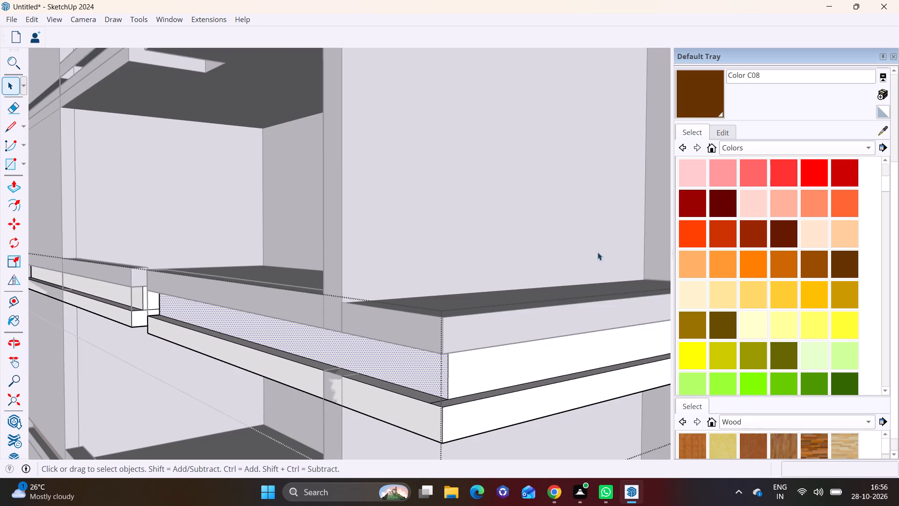
pyautogui.click(694, 104)
pyautogui.click(414, 380)
pyautogui.click(467, 371)
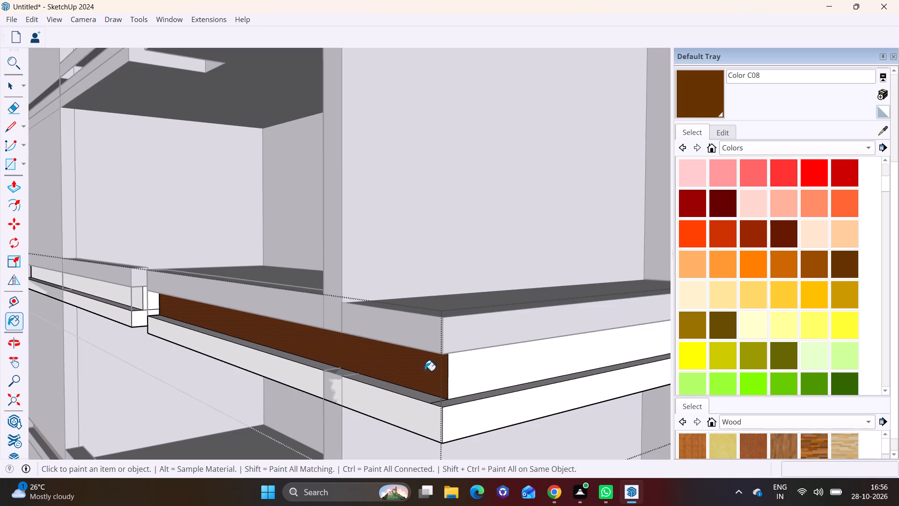
pyautogui.click(123, 297)
pyautogui.click(147, 297)
pyautogui.scroll(-1, 242, 340)
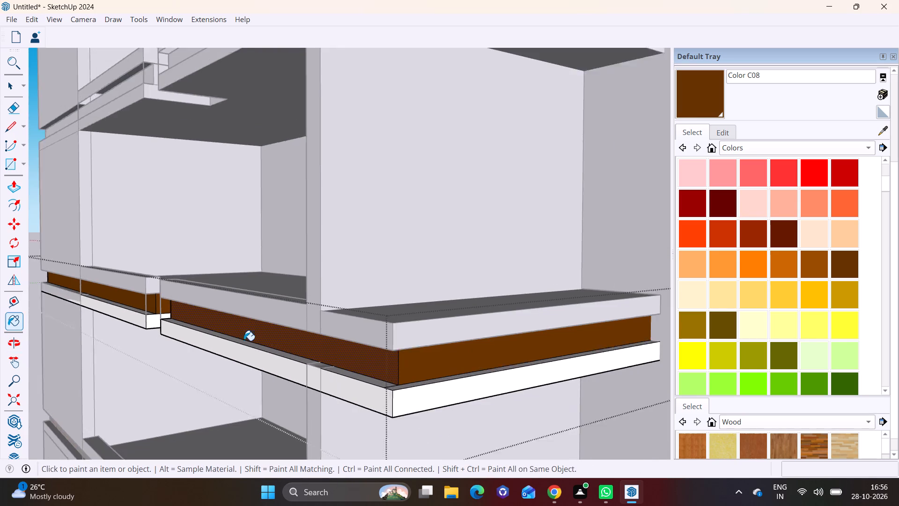
pyautogui.scroll(-3, 244, 341)
# Paint the fourth-floor middle band's remaining end face and back face inside the notch with Color C08.
pyautogui.moveTo(511, 367); pyautogui.dragTo(147, 366, button='middle')
pyautogui.keyDown('shift'); pyautogui.moveTo(471, 350); pyautogui.dragTo(103, 351, button='middle'); pyautogui.keyUp('shift')
pyautogui.scroll(2, 339, 346)
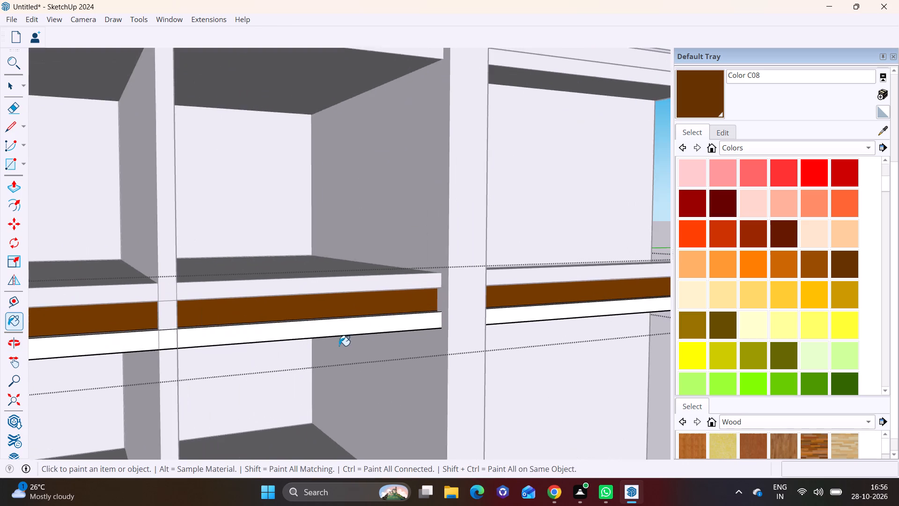
pyautogui.scroll(3, 339, 346)
pyautogui.scroll(-6, 420, 337)
pyautogui.click(254, 331)
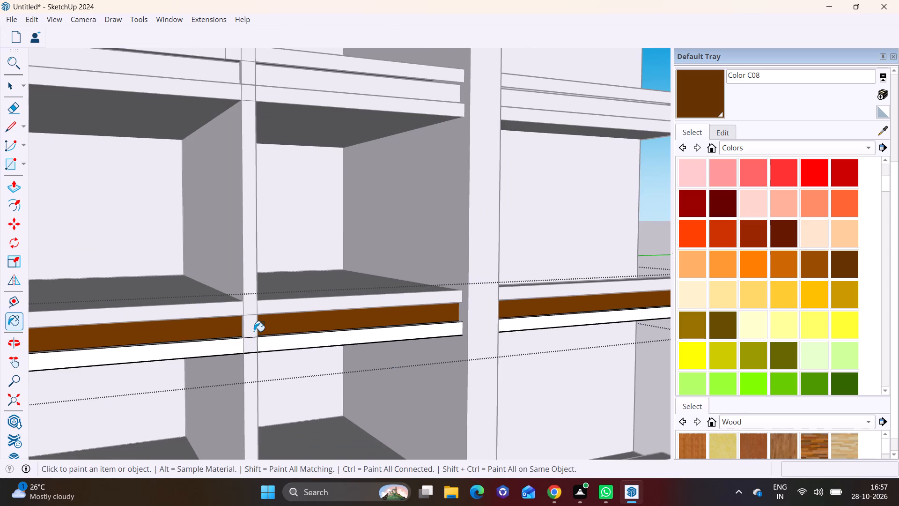
pyautogui.moveTo(229, 341); pyautogui.dragTo(457, 332, button='middle')
pyautogui.scroll(-6, 447, 348)
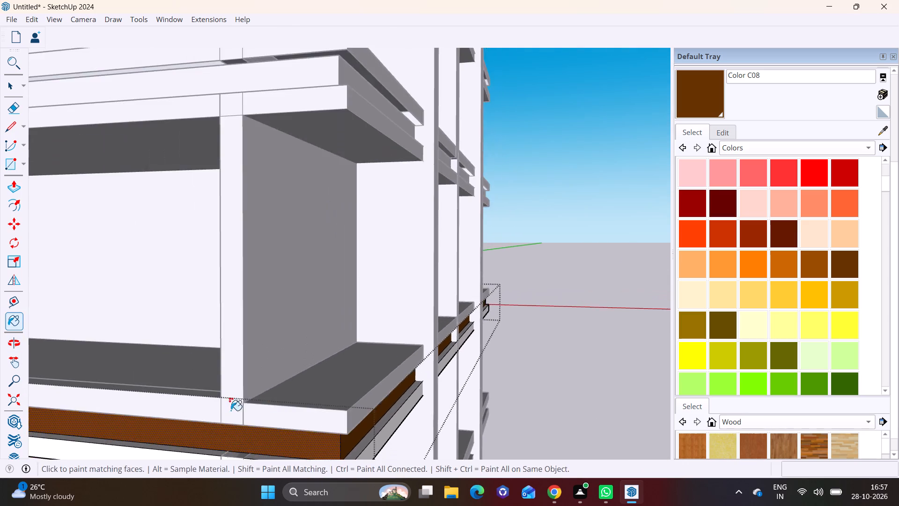
pyautogui.keyDown('shift'); pyautogui.moveTo(233, 409); pyautogui.dragTo(489, 333, button='middle'); pyautogui.keyUp('shift')
pyautogui.moveTo(176, 348); pyautogui.dragTo(323, 359, button='middle')
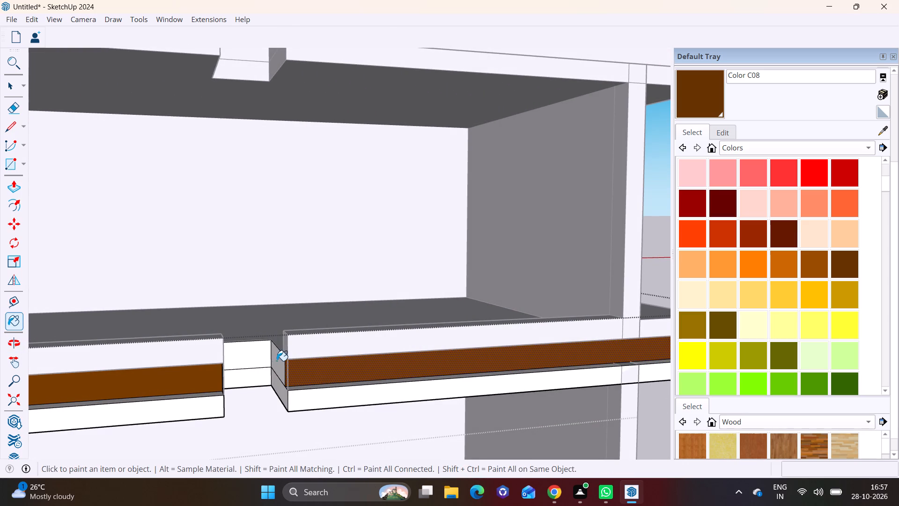
pyautogui.click(277, 361)
pyautogui.click(254, 358)
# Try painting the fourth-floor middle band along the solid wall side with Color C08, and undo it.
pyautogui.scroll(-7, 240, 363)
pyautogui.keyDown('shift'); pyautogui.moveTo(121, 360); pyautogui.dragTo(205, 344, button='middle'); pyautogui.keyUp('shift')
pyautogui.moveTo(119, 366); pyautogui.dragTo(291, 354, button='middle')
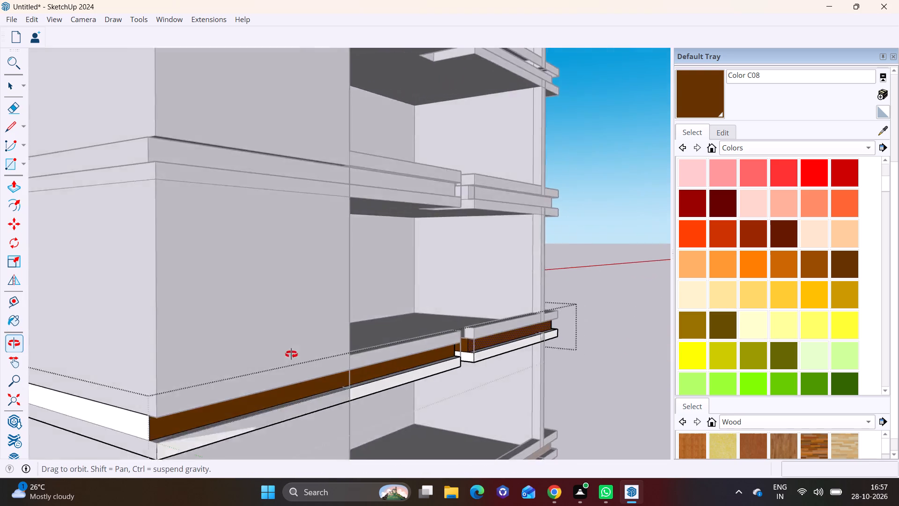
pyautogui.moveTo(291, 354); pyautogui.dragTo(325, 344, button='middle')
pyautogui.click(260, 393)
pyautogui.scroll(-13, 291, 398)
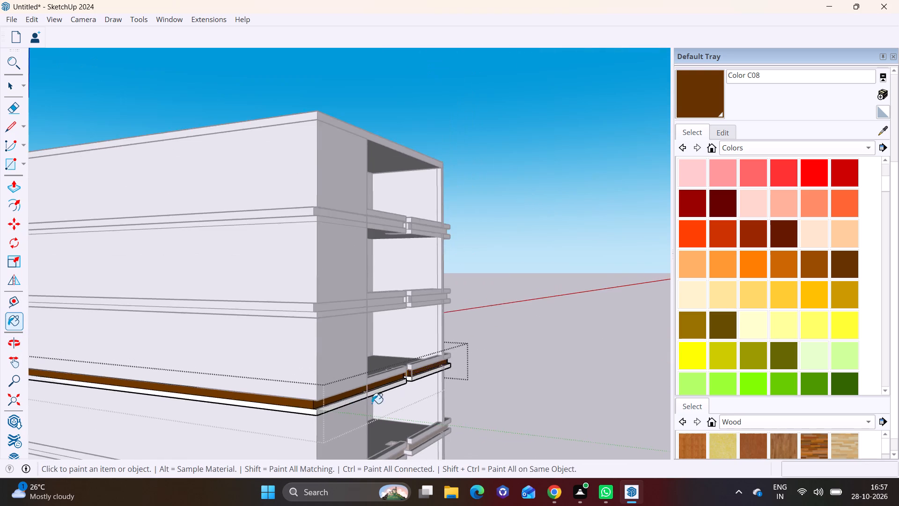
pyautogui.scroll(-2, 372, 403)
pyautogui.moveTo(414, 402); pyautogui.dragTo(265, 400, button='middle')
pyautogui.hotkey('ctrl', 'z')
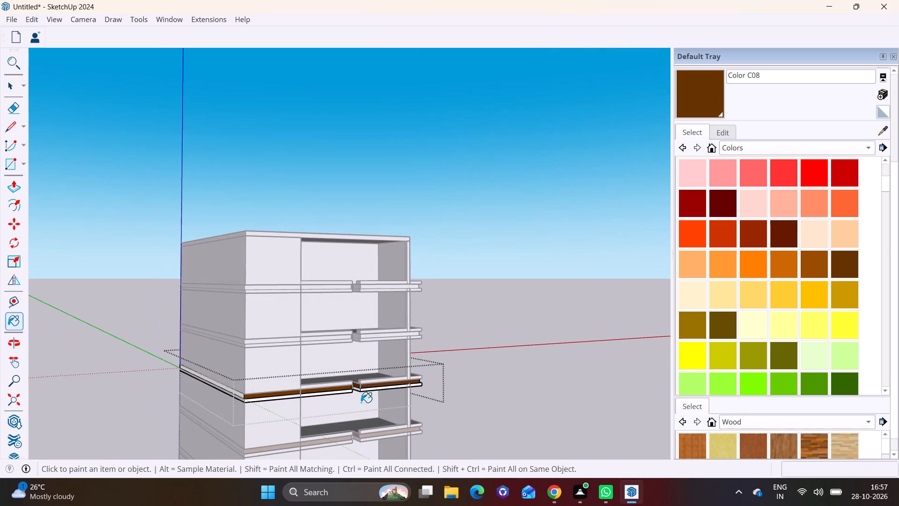
# Open the second slab group from the top and paint its middle-band faces beside the notch, around the corner and at the notch end with Color C08.
pyautogui.moveTo(368, 402); pyautogui.dragTo(37, 379, button='middle')
pyautogui.press('space')
pyautogui.click(525, 398)
pyautogui.scroll(5, 328, 367)
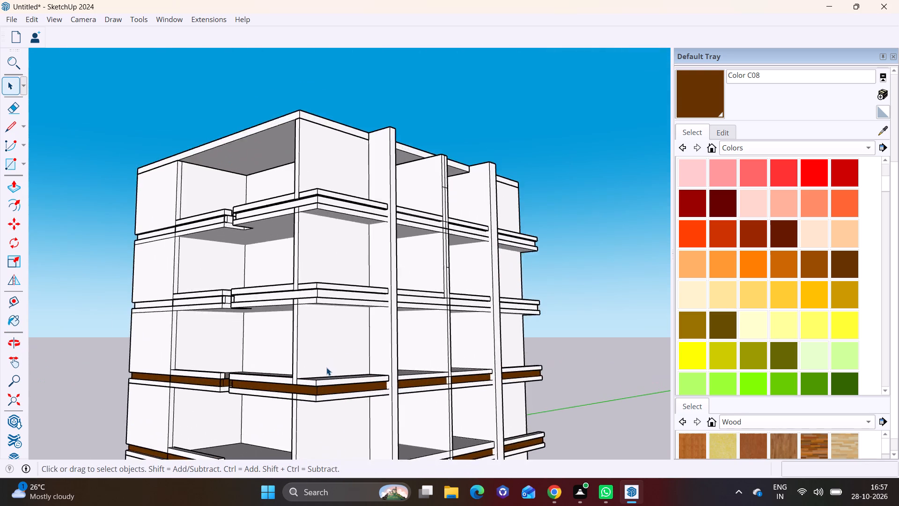
pyautogui.scroll(2, 326, 367)
pyautogui.moveTo(321, 342); pyautogui.dragTo(316, 364, button='middle')
pyautogui.scroll(11, 308, 306)
pyautogui.tripleClick(308, 306)
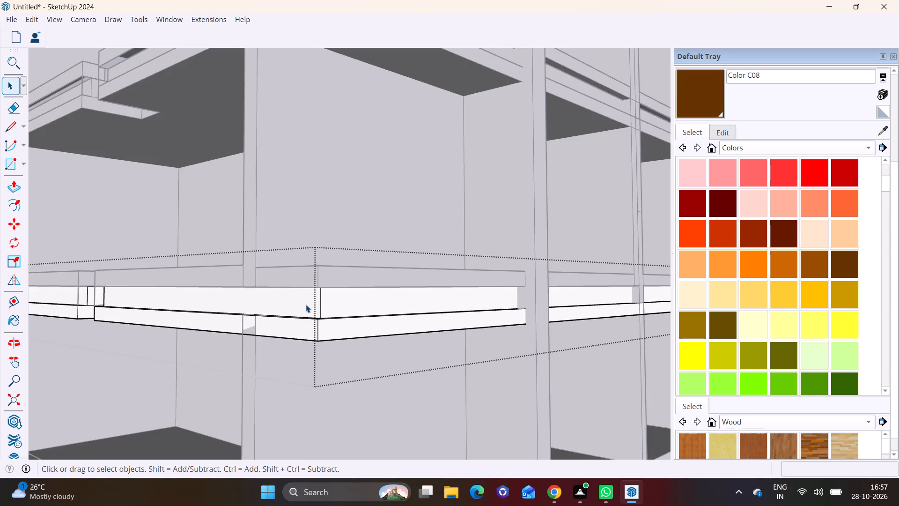
pyautogui.click(288, 302)
pyautogui.click(716, 106)
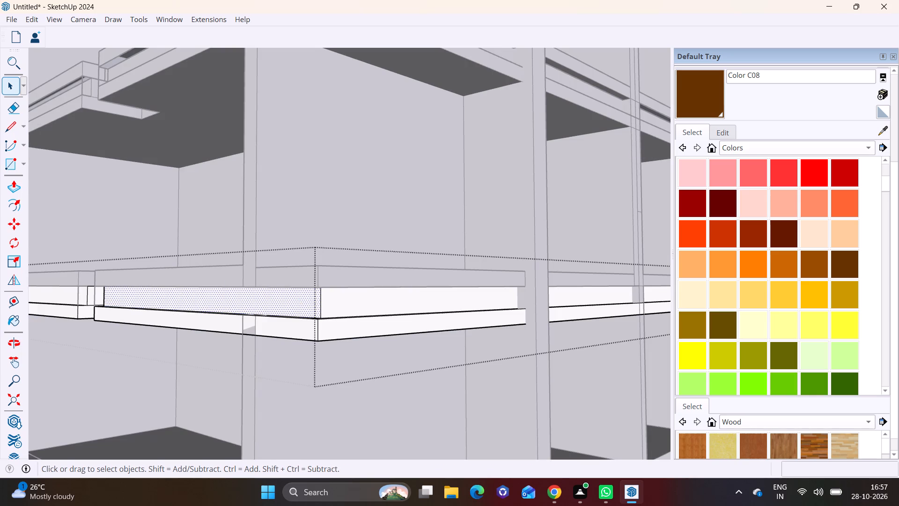
pyautogui.click(274, 302)
pyautogui.click(346, 303)
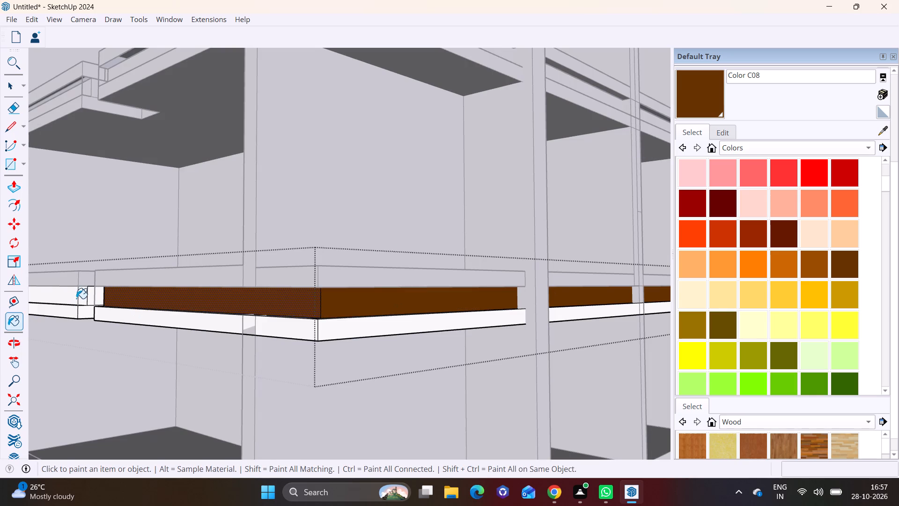
pyautogui.click(77, 296)
pyautogui.click(94, 295)
# Paint the opposite middle-band end face at that slab's notch with Color C08 and close the group.
pyautogui.moveTo(96, 304); pyautogui.dragTo(380, 330, button='middle')
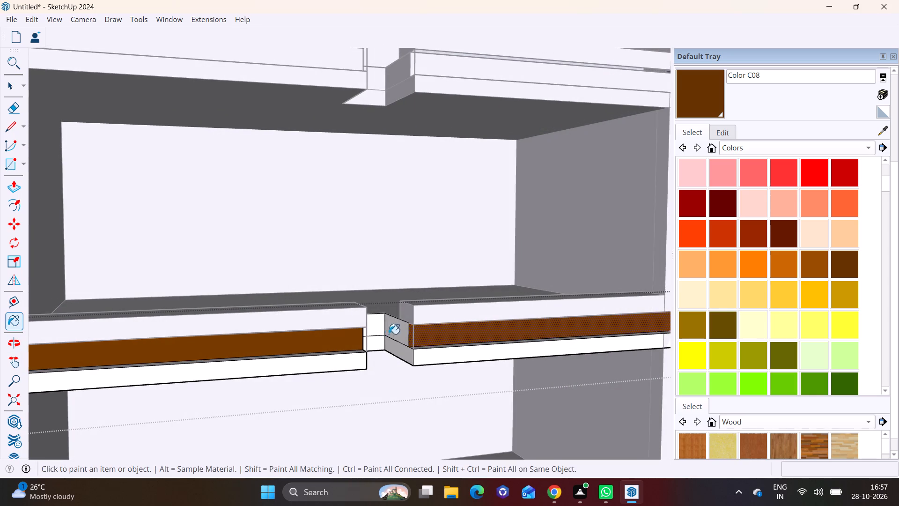
pyautogui.click(403, 332)
pyautogui.scroll(-1, 322, 355)
pyautogui.moveTo(320, 346); pyautogui.dragTo(558, 306, button='middle')
pyautogui.moveTo(296, 342); pyautogui.dragTo(432, 332, button='middle')
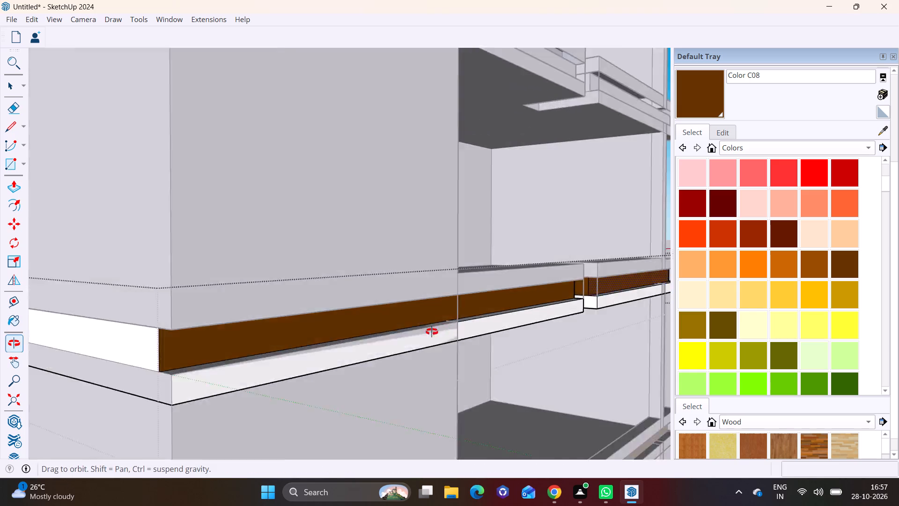
pyautogui.moveTo(432, 332); pyautogui.dragTo(450, 332, button='middle')
pyautogui.scroll(-7, 449, 335)
pyautogui.moveTo(377, 366); pyautogui.dragTo(87, 335, button='middle')
pyautogui.scroll(-9, 522, 345)
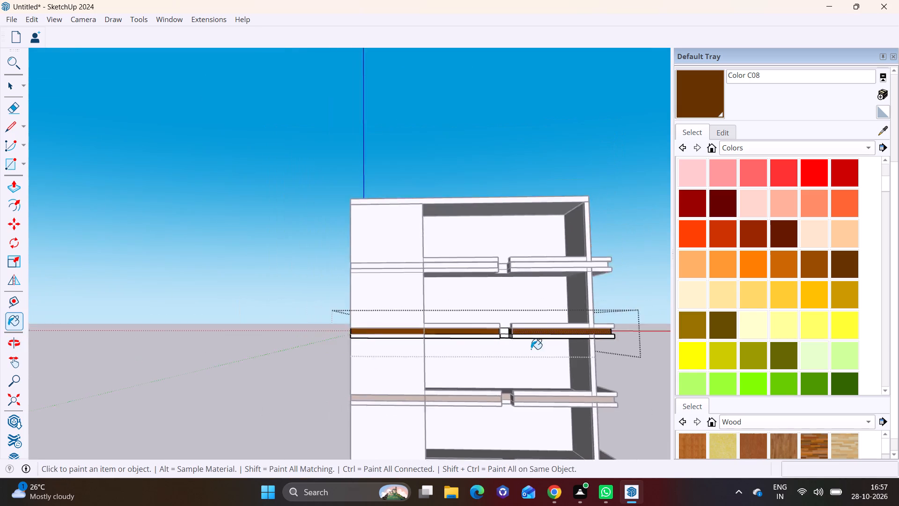
pyautogui.keyDown('shift'); pyautogui.moveTo(420, 349); pyautogui.dragTo(82, 345, button='middle'); pyautogui.keyUp('shift')
pyautogui.press('space')
pyautogui.click(356, 386)
# Open the topmost balcony slab group and paint the middle band's notch-side face and adjoining face around the corner with Color C08.
pyautogui.moveTo(322, 387); pyautogui.dragTo(252, 410, button='middle')
pyautogui.scroll(2, 217, 269)
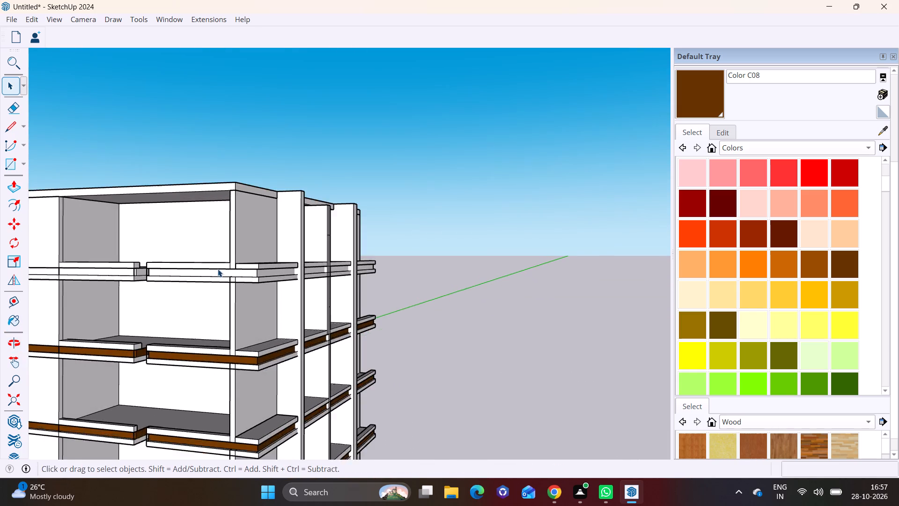
pyautogui.scroll(11, 218, 269)
pyautogui.tripleClick(272, 268)
pyautogui.click(249, 266)
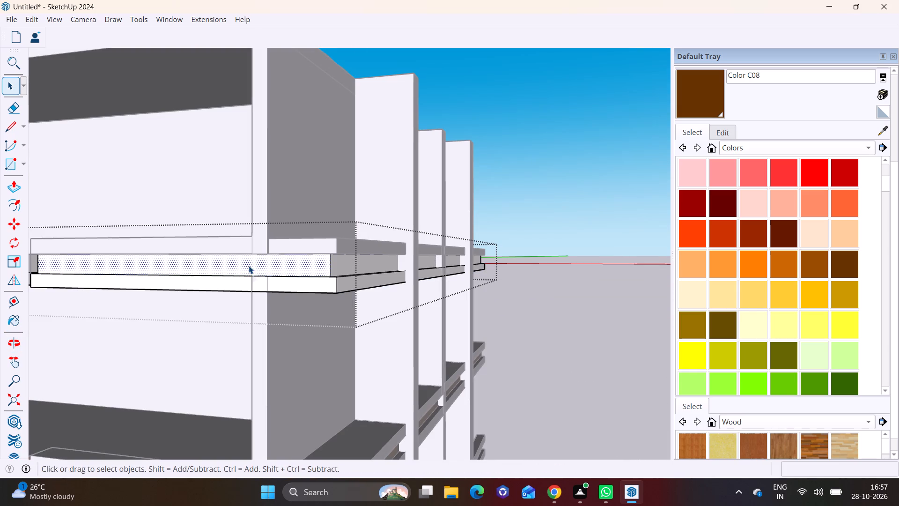
pyautogui.click(703, 107)
pyautogui.click(270, 262)
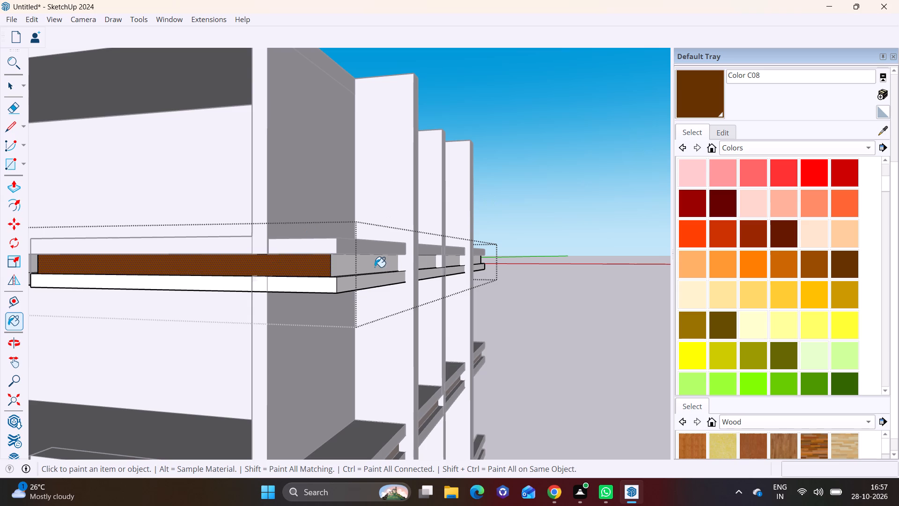
pyautogui.click(375, 267)
# Paint the topmost slab's middle-band face across the notch and the faces inside the notch with Color C08.
pyautogui.scroll(-2, 298, 338)
pyautogui.keyDown('shift'); pyautogui.moveTo(269, 332); pyautogui.dragTo(471, 344, button='middle'); pyautogui.keyUp('shift')
pyautogui.scroll(3, 178, 283)
pyautogui.click(226, 285)
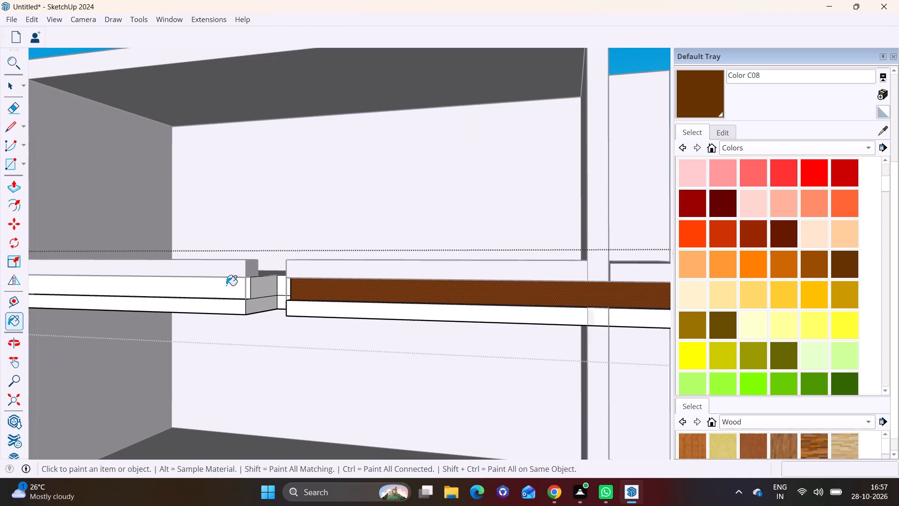
pyautogui.click(268, 290)
pyautogui.scroll(3, 271, 292)
pyautogui.moveTo(288, 307); pyautogui.dragTo(437, 315, button='middle')
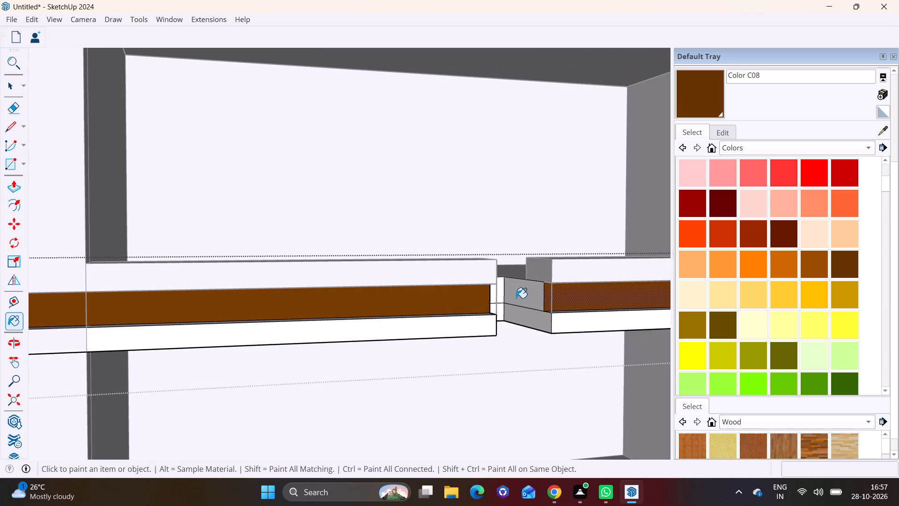
pyautogui.click(520, 297)
pyautogui.moveTo(506, 305); pyautogui.dragTo(460, 304, button='middle')
pyautogui.click(444, 294)
# Reopen the third-floor slab group and paint the white middle-band back face inside the notch with Color C08.
pyautogui.scroll(-4, 422, 334)
pyautogui.keyDown('shift'); pyautogui.moveTo(434, 364); pyautogui.dragTo(428, 144, button='middle'); pyautogui.keyUp('shift')
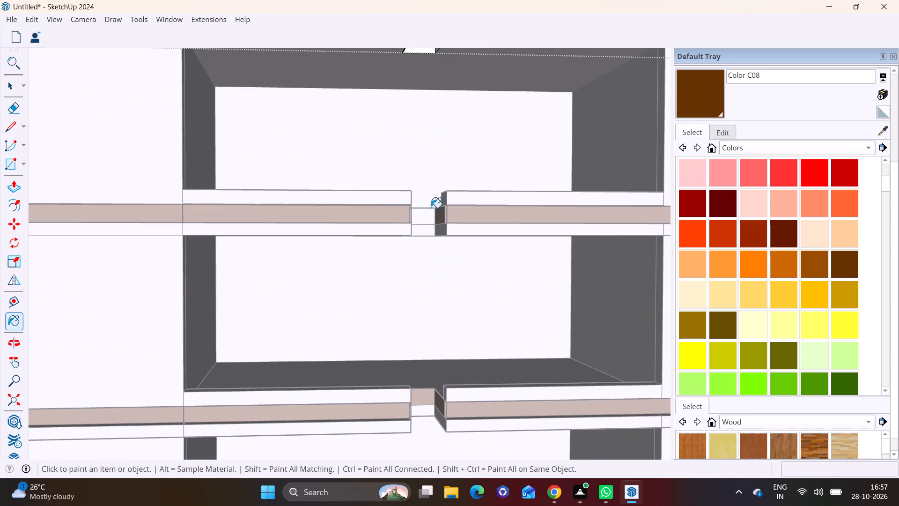
pyautogui.keyDown('shift'); pyautogui.moveTo(420, 422); pyautogui.dragTo(376, 175, button='middle'); pyautogui.keyUp('shift')
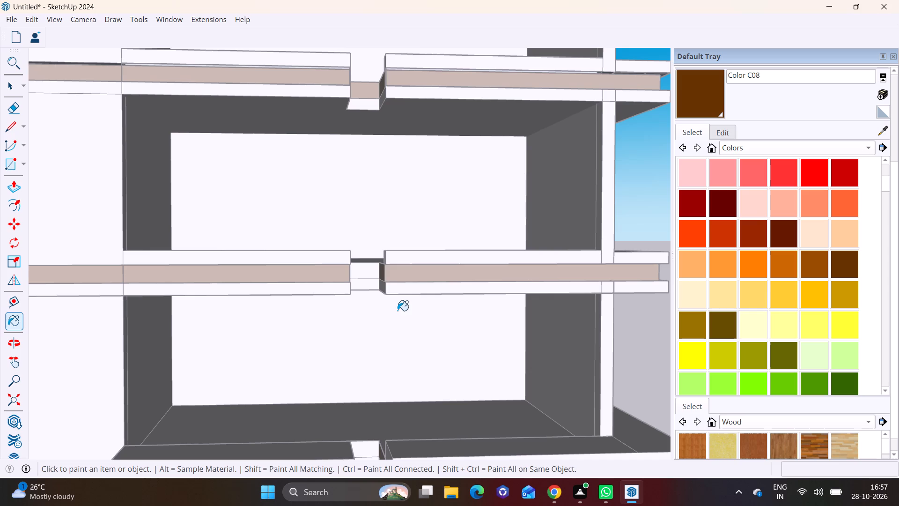
pyautogui.click(373, 266)
pyautogui.click(370, 271)
pyautogui.scroll(8, 370, 268)
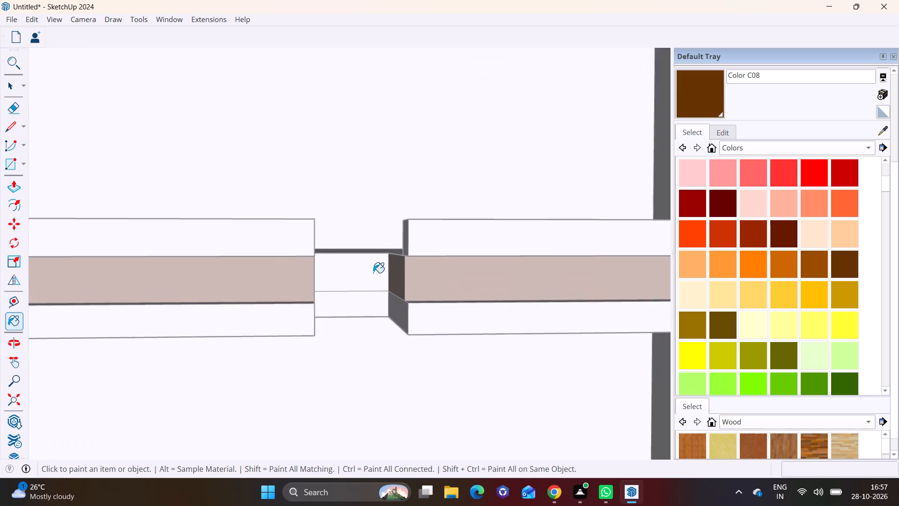
pyautogui.scroll(1, 373, 273)
pyautogui.click(355, 276)
pyautogui.press('space')
pyautogui.click(339, 302)
pyautogui.tripleClick(352, 275)
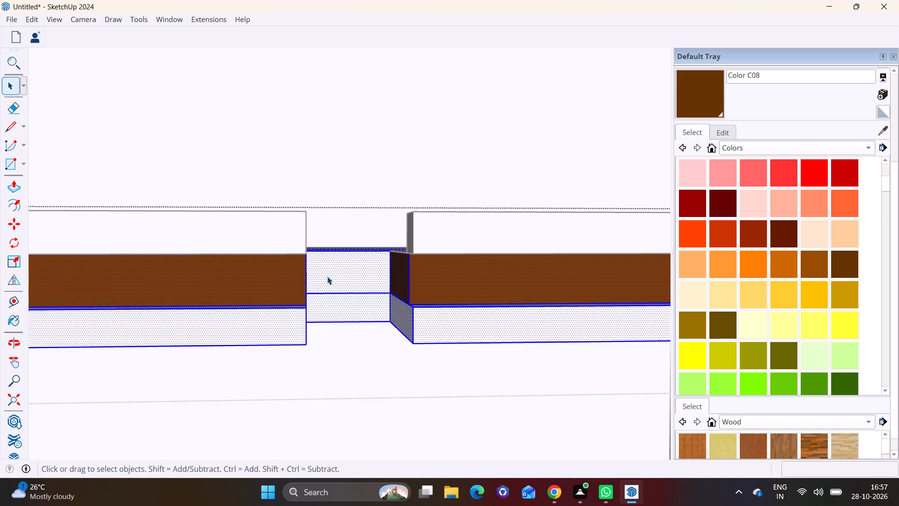
pyautogui.click(327, 276)
pyautogui.click(356, 270)
pyautogui.click(709, 96)
pyautogui.click(381, 262)
pyautogui.scroll(-4, 365, 295)
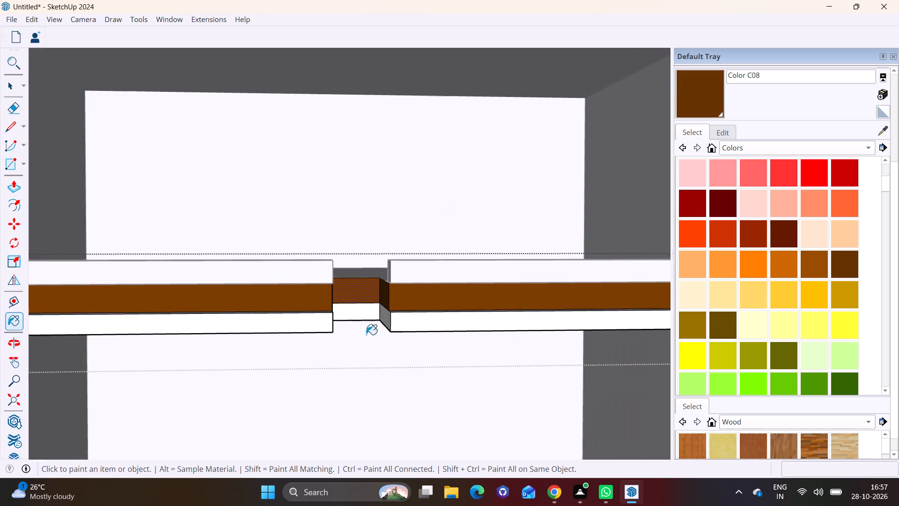
# Reopen the second-floor slab group and paint the white middle-band back face inside the notch with Color C08.
pyautogui.keyDown('shift'); pyautogui.moveTo(379, 374); pyautogui.dragTo(354, 101, button='middle'); pyautogui.keyUp('shift')
pyautogui.click(301, 108)
pyautogui.press('space')
pyautogui.click(301, 120)
pyautogui.click(318, 180)
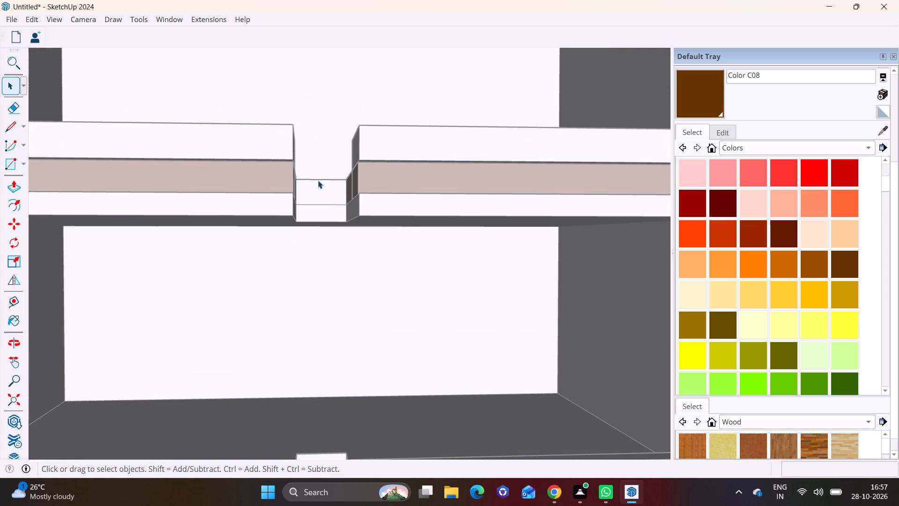
pyautogui.click(318, 182)
pyautogui.tripleClick(317, 187)
pyautogui.click(316, 192)
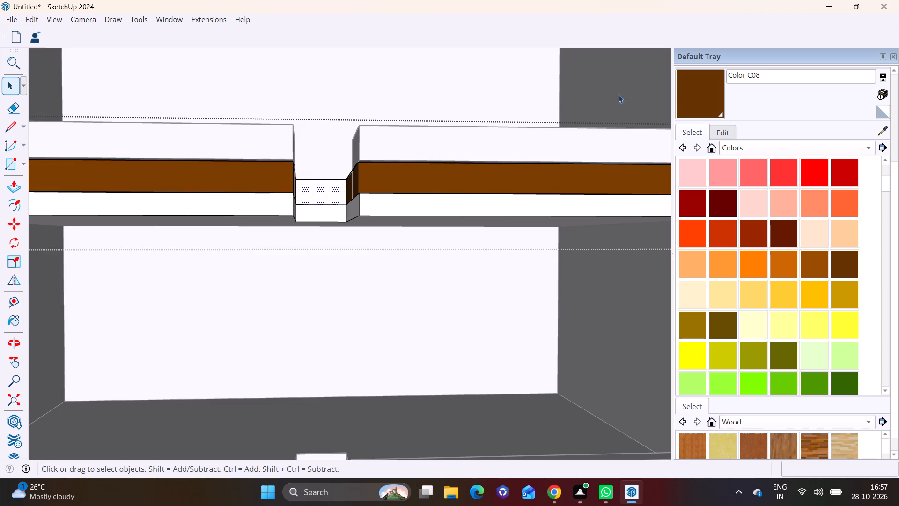
pyautogui.click(715, 92)
pyautogui.click(341, 189)
pyautogui.scroll(-3, 331, 228)
pyautogui.keyDown('shift'); pyautogui.moveTo(376, 334); pyautogui.dragTo(346, 120, button='middle'); pyautogui.keyUp('shift')
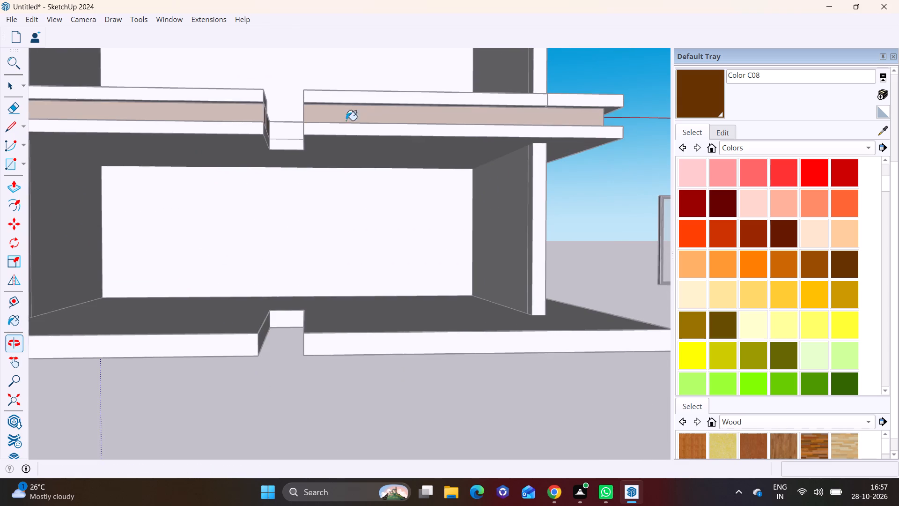
# Reopen the lowest balcony slab group and paint the white middle-band back face inside the notch with Color C08.
pyautogui.press('space')
pyautogui.click(601, 208)
pyautogui.scroll(3, 258, 114)
pyautogui.moveTo(265, 121); pyautogui.dragTo(272, 199, button='middle')
pyautogui.scroll(-1, 272, 199)
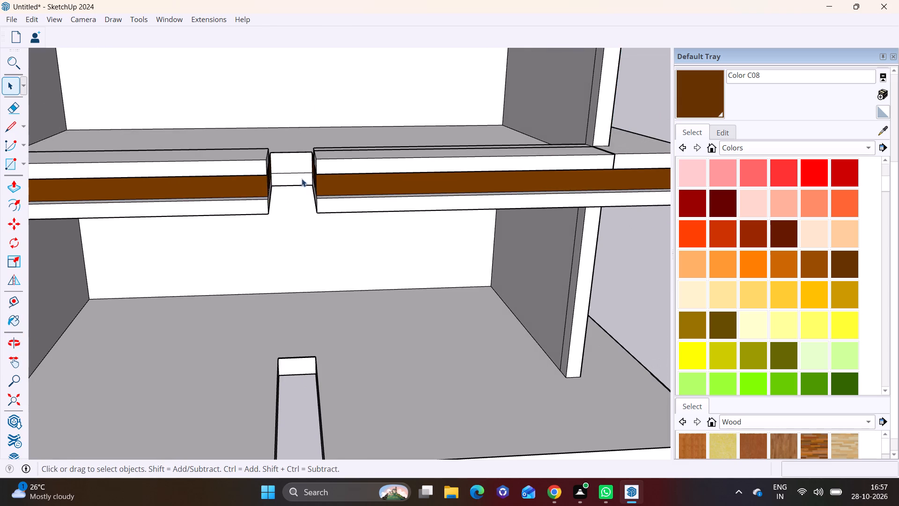
pyautogui.scroll(7, 293, 174)
pyautogui.doubleClick(283, 147)
pyautogui.click(286, 147)
pyautogui.click(287, 151)
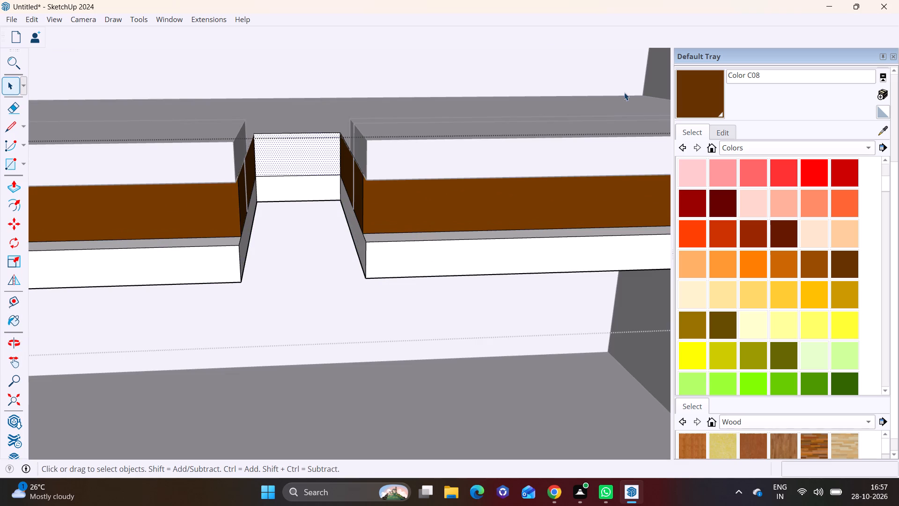
pyautogui.click(694, 81)
pyautogui.click(323, 154)
pyautogui.press('space')
pyautogui.click(296, 240)
# Examine the painted balcony bands from several sides across the building's floors.
pyautogui.keyDown('shift'); pyautogui.moveTo(357, 253); pyautogui.dragTo(347, 53, button='middle'); pyautogui.keyUp('shift')
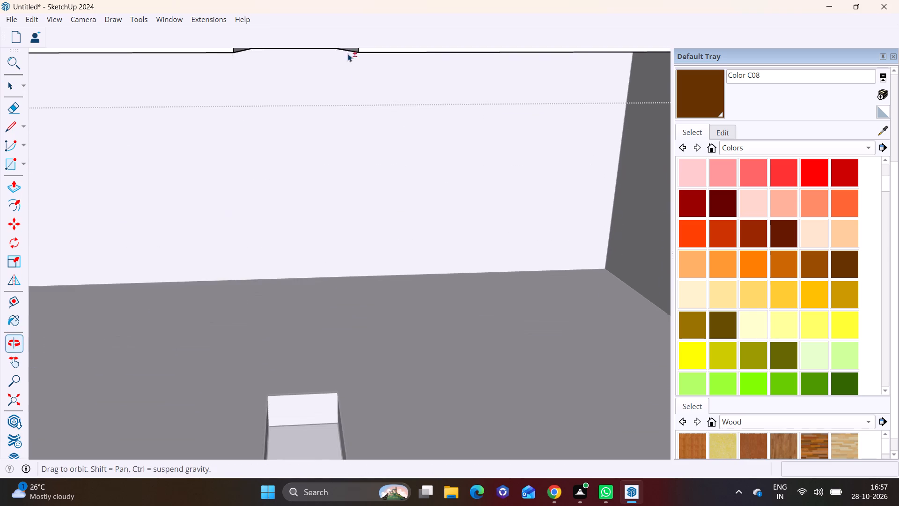
pyautogui.keyDown('shift'); pyautogui.moveTo(347, 53); pyautogui.dragTo(351, 51, button='middle'); pyautogui.keyUp('shift')
pyautogui.scroll(-6, 311, 222)
pyautogui.moveTo(324, 334); pyautogui.dragTo(295, 191, button='middle')
pyautogui.scroll(-4, 303, 208)
pyautogui.click(606, 318)
pyautogui.scroll(-2, 415, 255)
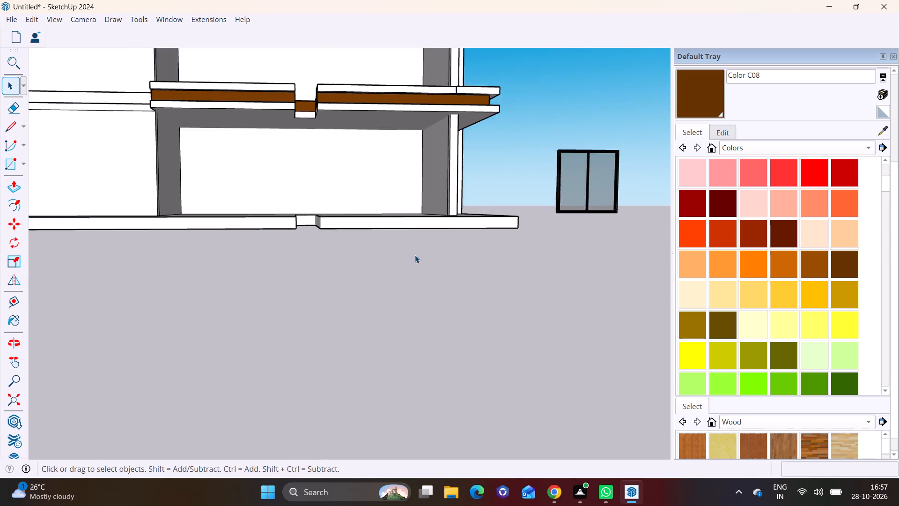
pyautogui.scroll(-6, 415, 255)
pyautogui.moveTo(403, 202); pyautogui.dragTo(220, 287, button='middle')
pyautogui.keyDown('shift'); pyautogui.moveTo(291, 209); pyautogui.dragTo(263, 396, button='middle'); pyautogui.keyUp('shift')
pyautogui.moveTo(304, 333); pyautogui.dragTo(306, 240, button='middle')
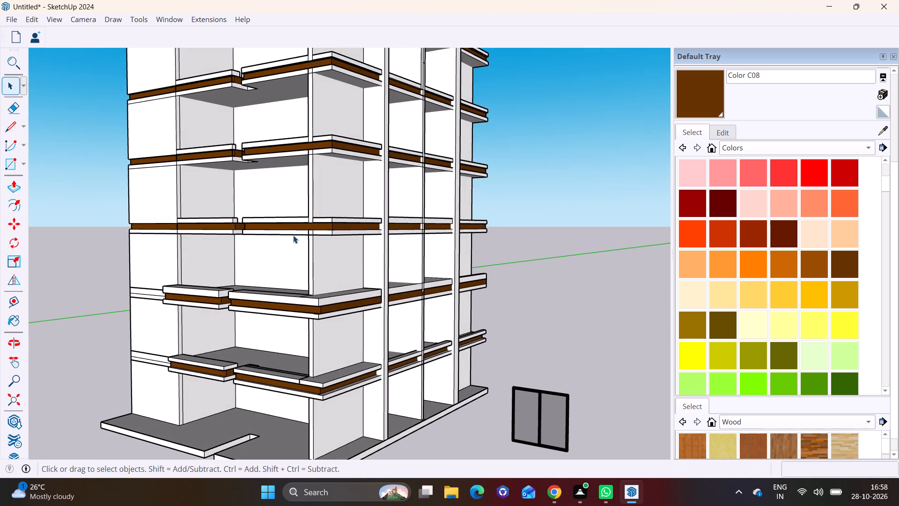
pyautogui.scroll(-2, 293, 235)
pyautogui.keyDown('shift'); pyautogui.middleClick(293, 255); pyautogui.keyUp('shift')
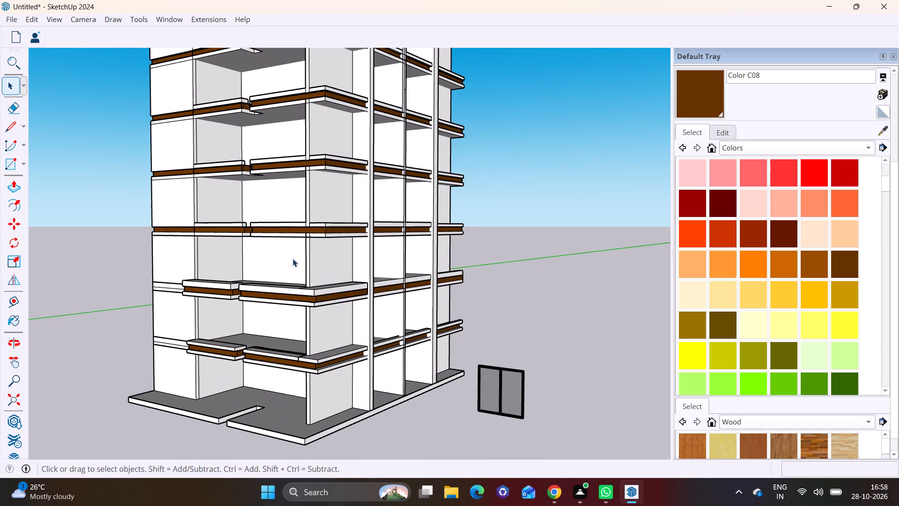
pyautogui.scroll(-2, 368, 290)
# Draw a window rectangle about 5' 5" by 4' 1" on the ground-floor side wall panel beside the notched-balcony corner.
pyautogui.scroll(6, 317, 316)
pyautogui.moveTo(343, 323); pyautogui.dragTo(305, 297, button='middle')
pyautogui.moveTo(339, 326); pyautogui.dragTo(323, 273, button='middle')
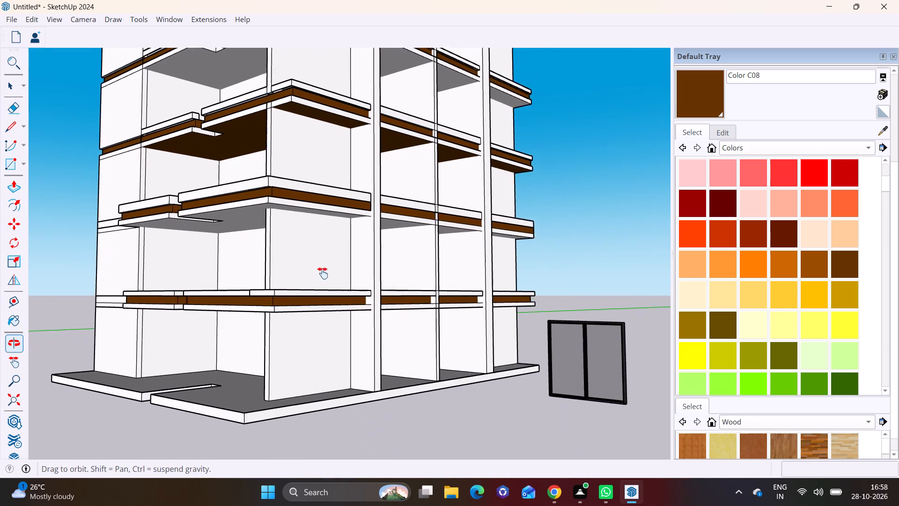
pyautogui.moveTo(323, 273); pyautogui.dragTo(317, 218, button='middle')
pyautogui.scroll(5, 295, 267)
pyautogui.moveTo(285, 291); pyautogui.dragTo(262, 308, button='middle')
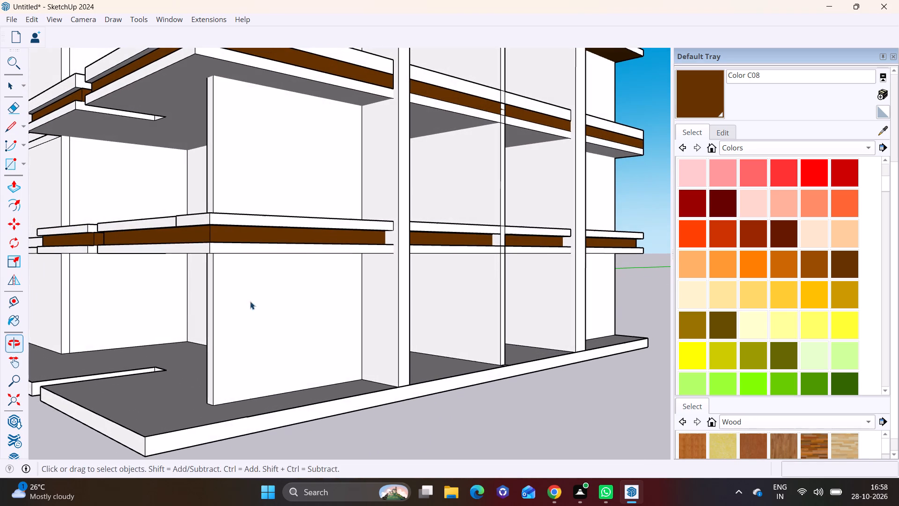
pyautogui.click(22, 168)
pyautogui.click(29, 178)
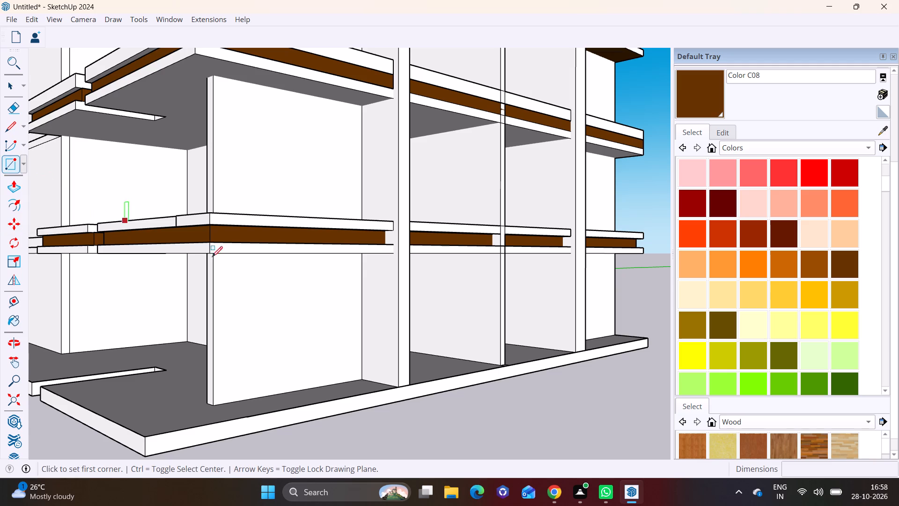
pyautogui.scroll(4, 344, 290)
pyautogui.click(220, 269)
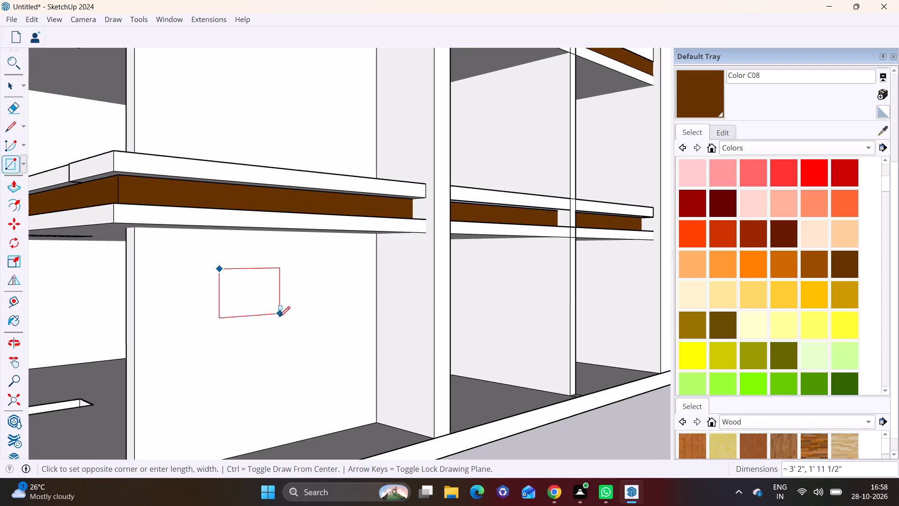
pyautogui.click(322, 356)
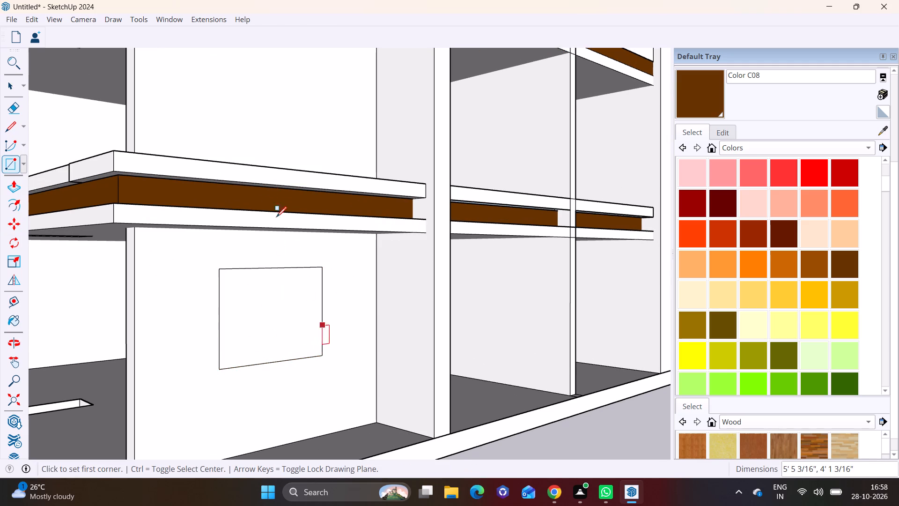
# Draw window rectangles on the second- and third-storey wall panels above, making the second-storey one about 5' 3" by 4' 5".
pyautogui.scroll(-3, 269, 191)
pyautogui.moveTo(280, 165); pyautogui.dragTo(274, 266, button='middle')
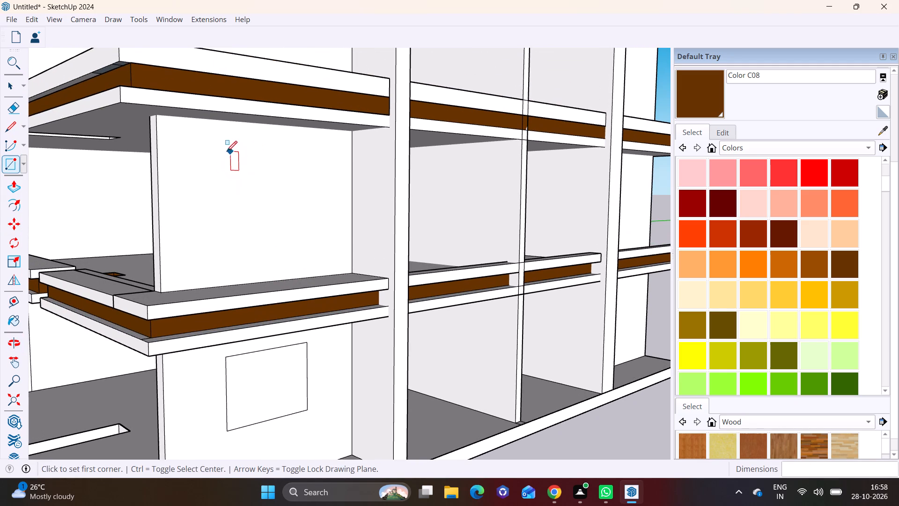
pyautogui.click(225, 151)
pyautogui.click(306, 232)
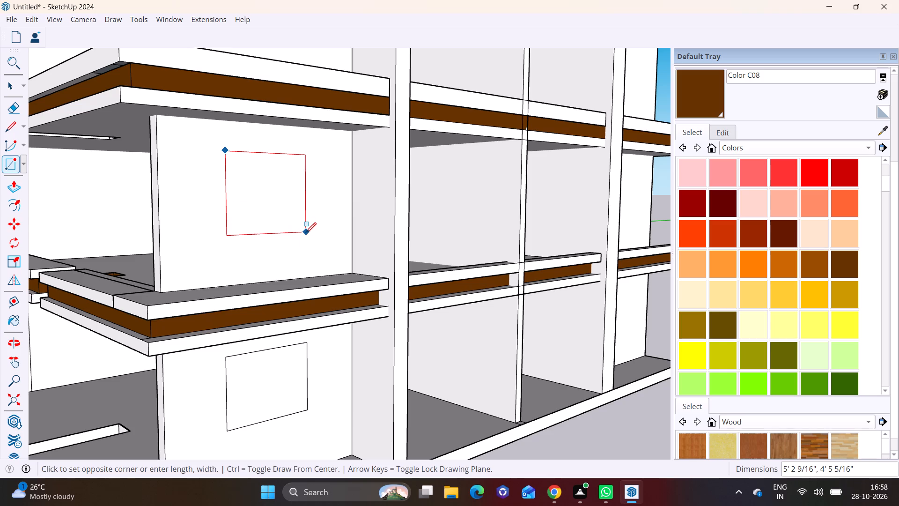
pyautogui.moveTo(301, 246); pyautogui.dragTo(165, 229, button='middle')
pyautogui.scroll(-2, 189, 229)
pyautogui.keyDown('shift'); pyautogui.moveTo(229, 216); pyautogui.dragTo(283, 299, button='middle'); pyautogui.keyUp('shift')
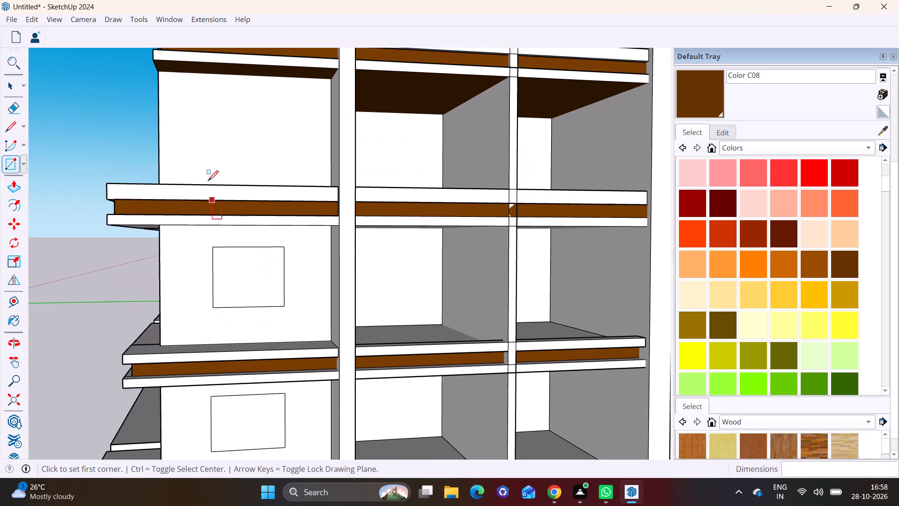
pyautogui.click(209, 101)
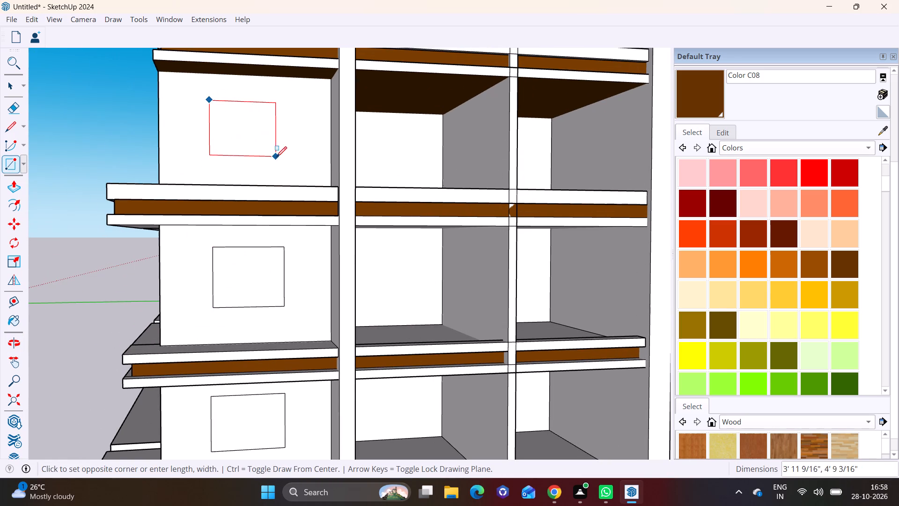
pyautogui.click(285, 159)
# Draw similar freehand window rectangles on the fourth- and fifth-storey wall panels in the same bay.
pyautogui.scroll(-5, 283, 124)
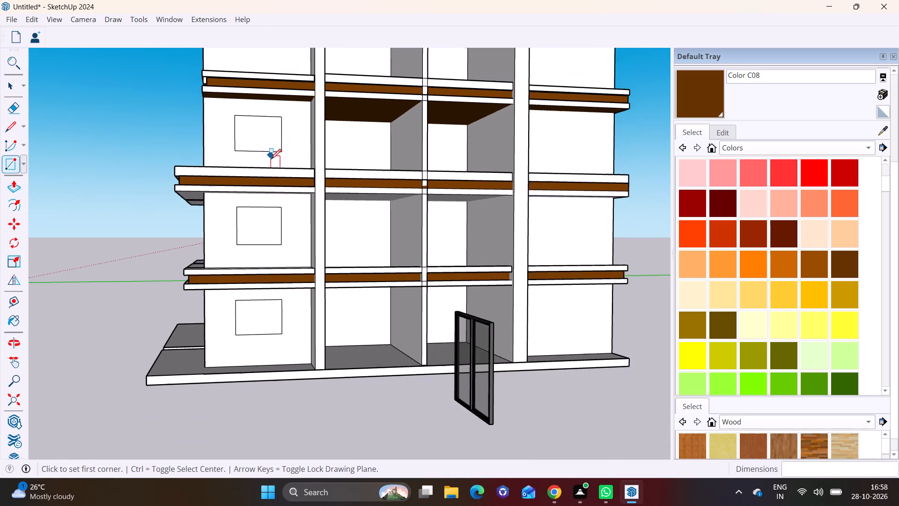
pyautogui.keyDown('shift'); pyautogui.moveTo(277, 110); pyautogui.dragTo(283, 312, button='middle'); pyautogui.keyUp('shift')
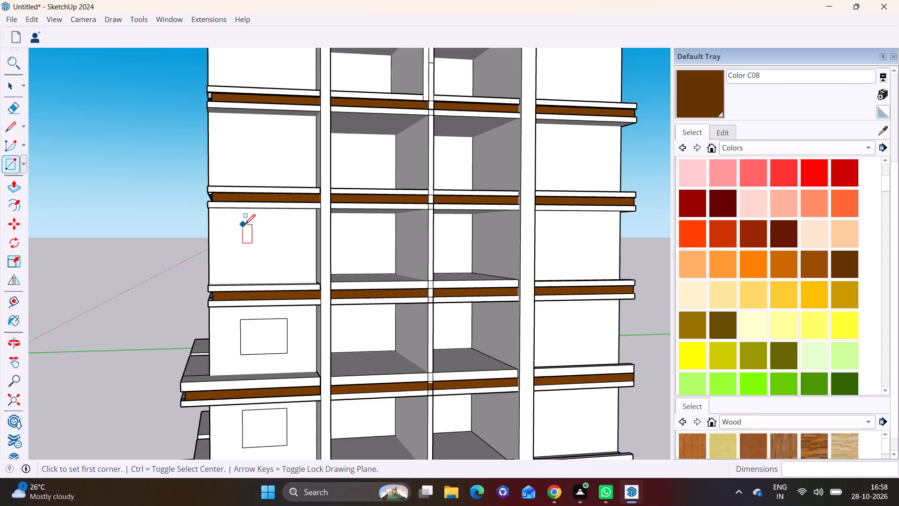
pyautogui.click(245, 224)
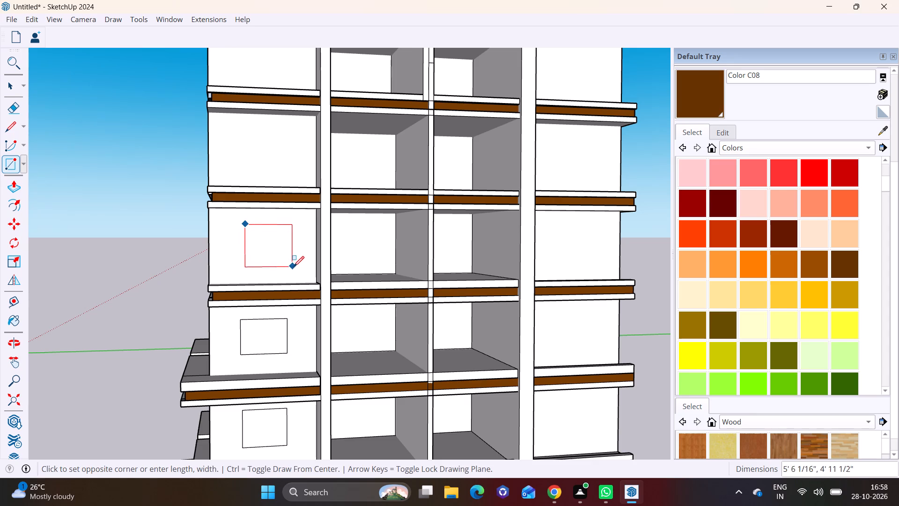
pyautogui.click(289, 266)
pyautogui.keyDown('shift'); pyautogui.moveTo(271, 165); pyautogui.dragTo(277, 245, button='middle'); pyautogui.keyUp('shift')
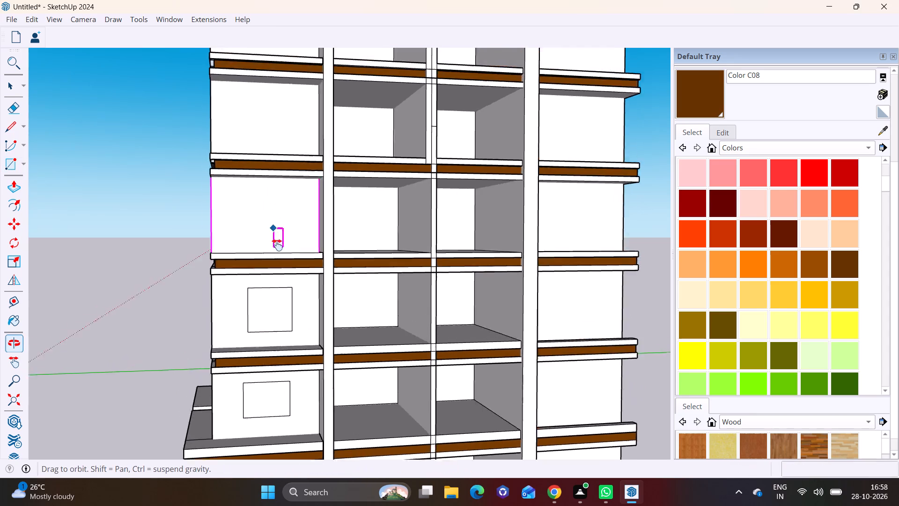
pyautogui.keyDown('shift'); pyautogui.moveTo(277, 245); pyautogui.dragTo(280, 278, button='middle'); pyautogui.keyUp('shift')
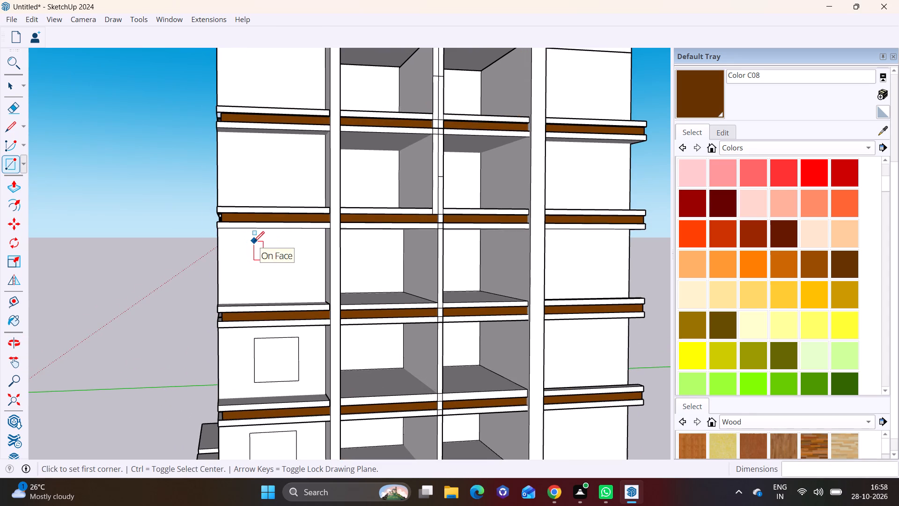
pyautogui.click(254, 242)
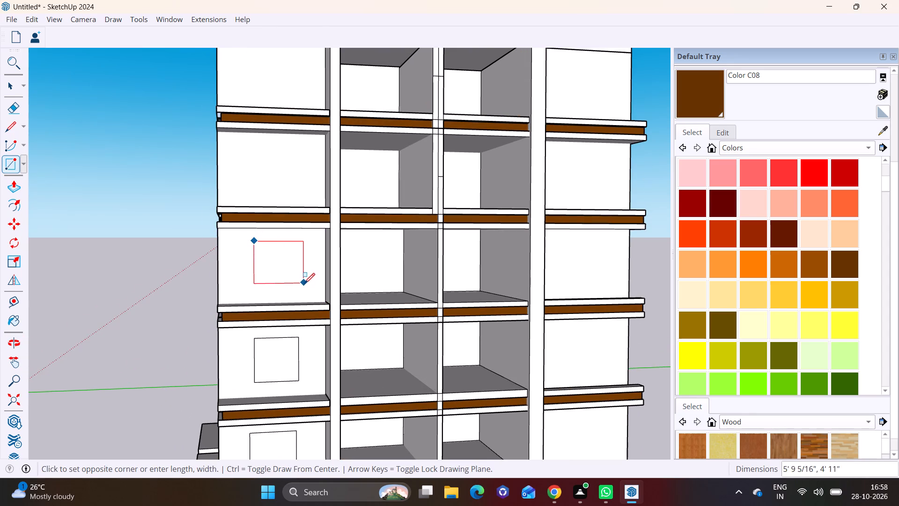
pyautogui.click(302, 287)
# Draw window rectangles on the sixth- and top-storey wall panels, the sixth-storey one about 5' 4" square and the top one about 5' 4" wide.
pyautogui.keyDown('shift'); pyautogui.moveTo(293, 198); pyautogui.dragTo(285, 228, button='middle'); pyautogui.keyUp('shift')
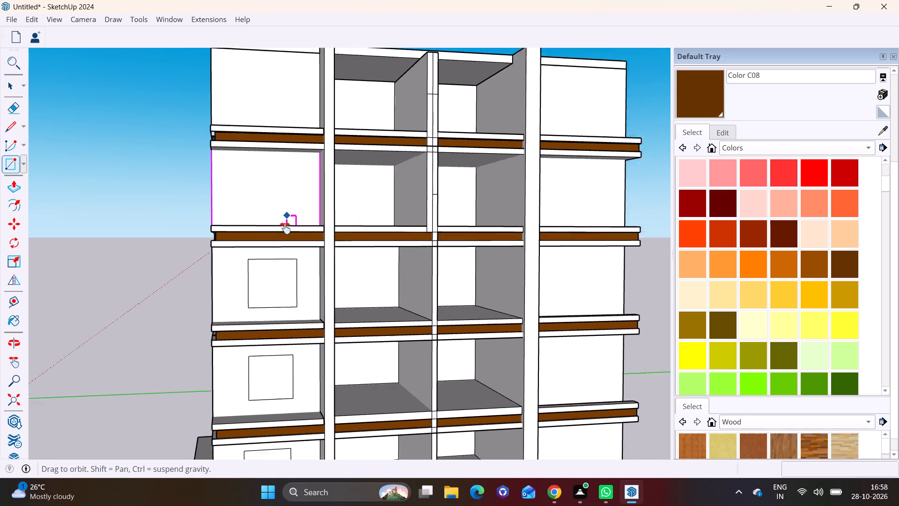
pyautogui.keyDown('shift'); pyautogui.moveTo(285, 228); pyautogui.dragTo(285, 326, button='middle'); pyautogui.keyUp('shift')
pyautogui.click(246, 275)
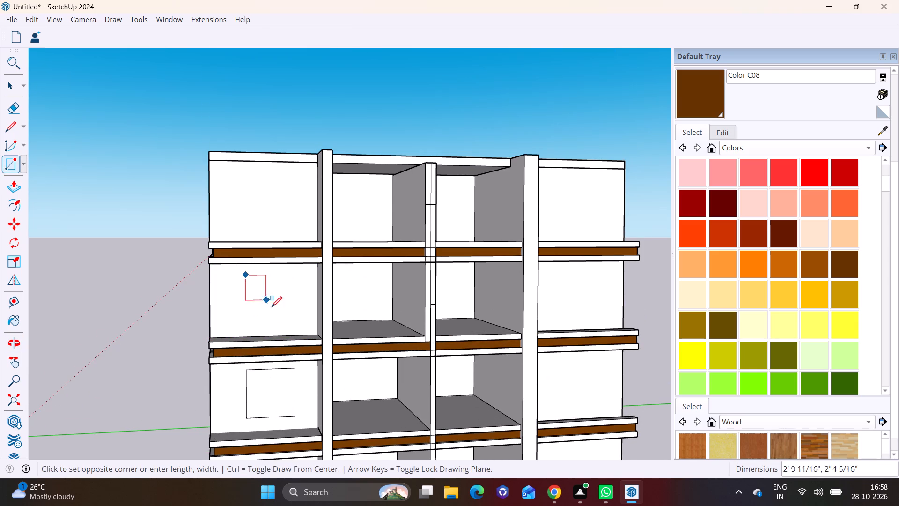
pyautogui.click(292, 321)
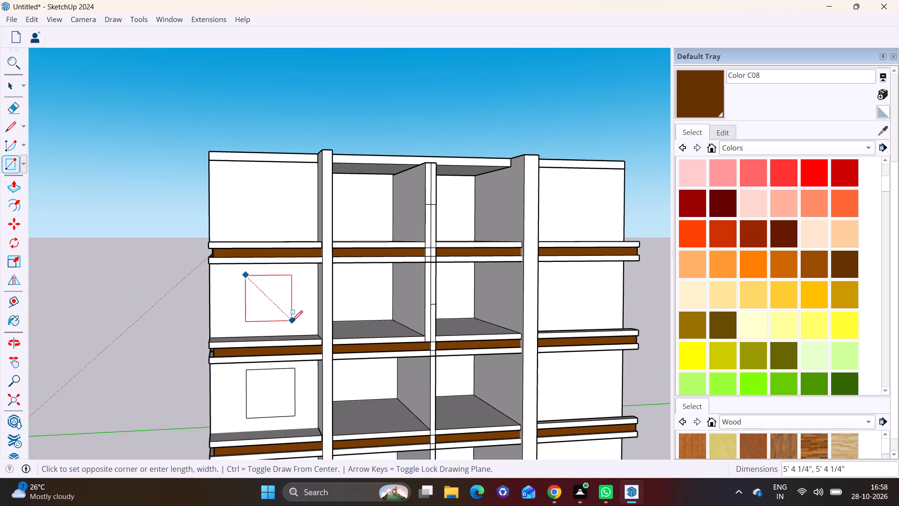
pyautogui.click(241, 175)
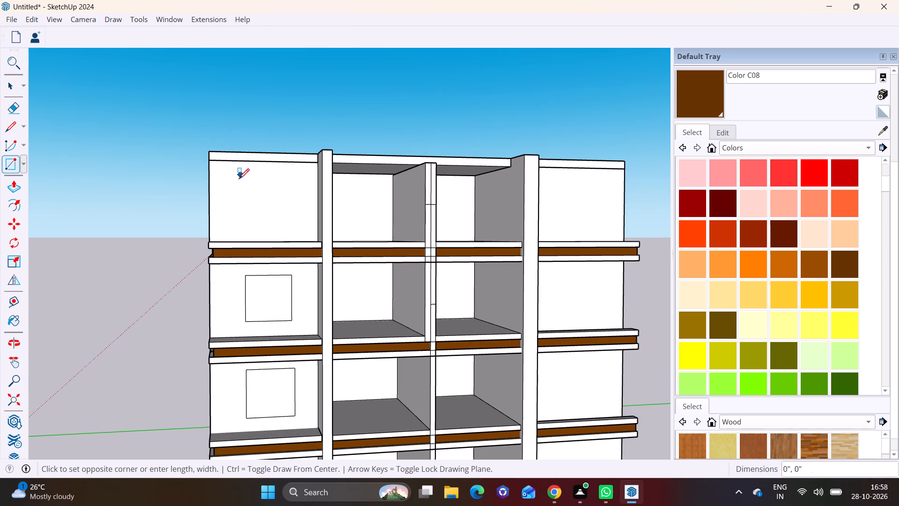
pyautogui.press('F1')
pyautogui.press('Escape')
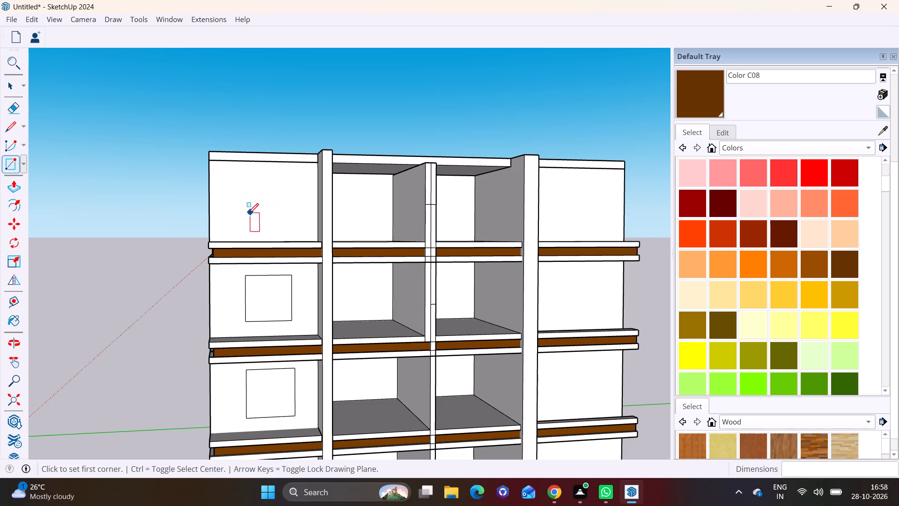
pyautogui.click(247, 225)
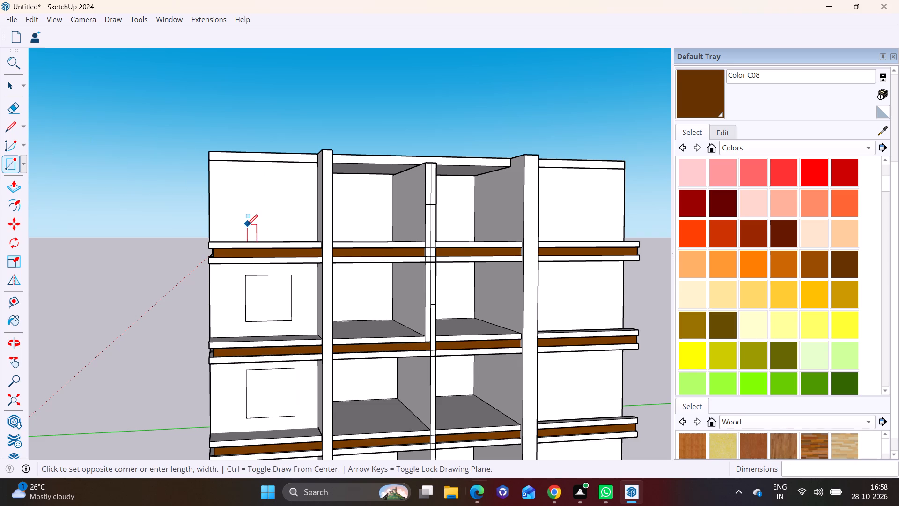
pyautogui.click(294, 175)
# Offset the third-storey window rectangle inward to outline a window frame.
pyautogui.press('space')
pyautogui.scroll(-4, 274, 241)
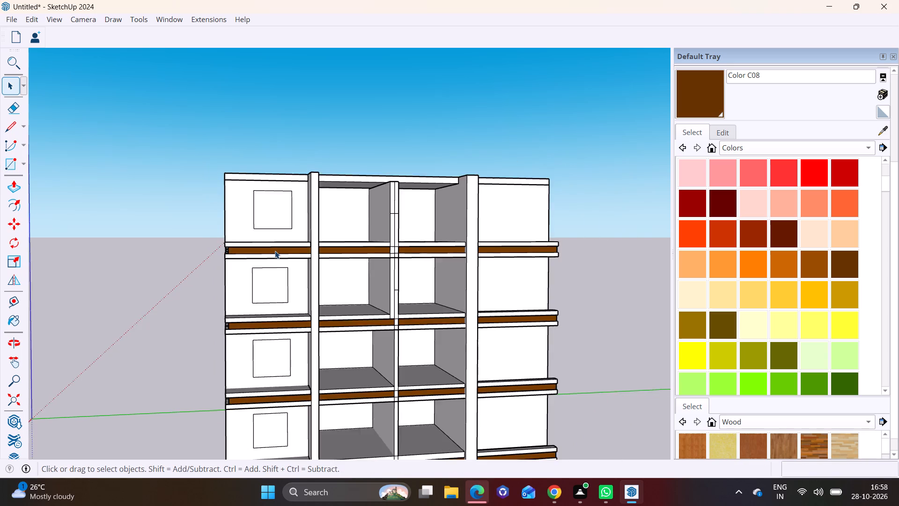
pyautogui.scroll(-6, 275, 251)
pyautogui.keyDown('shift'); pyautogui.moveTo(289, 274); pyautogui.dragTo(303, 186, button='middle'); pyautogui.keyUp('shift')
pyautogui.scroll(5, 299, 266)
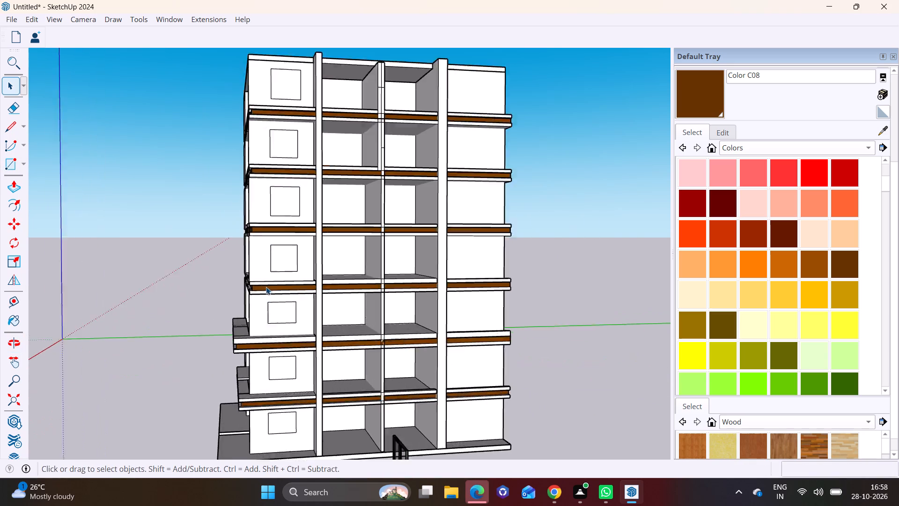
pyautogui.scroll(4, 266, 287)
pyautogui.click(280, 327)
pyautogui.scroll(10, 284, 327)
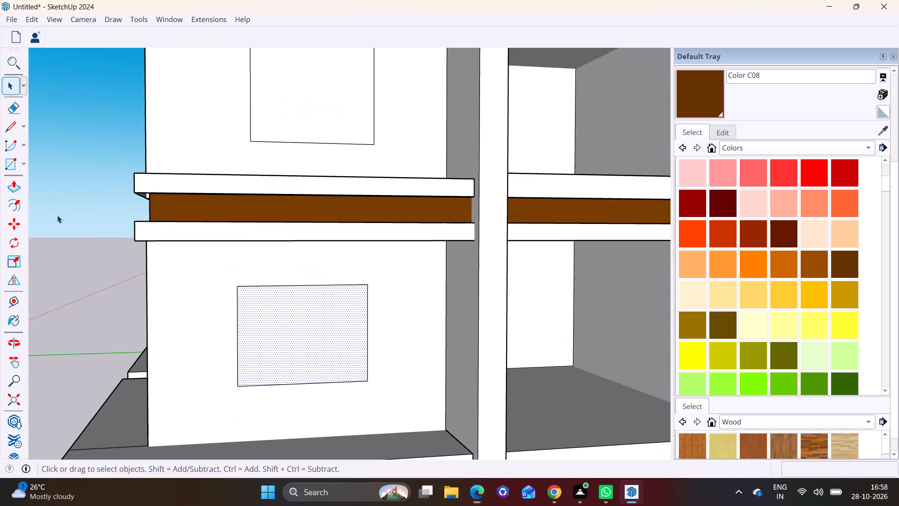
pyautogui.click(12, 198)
pyautogui.click(280, 327)
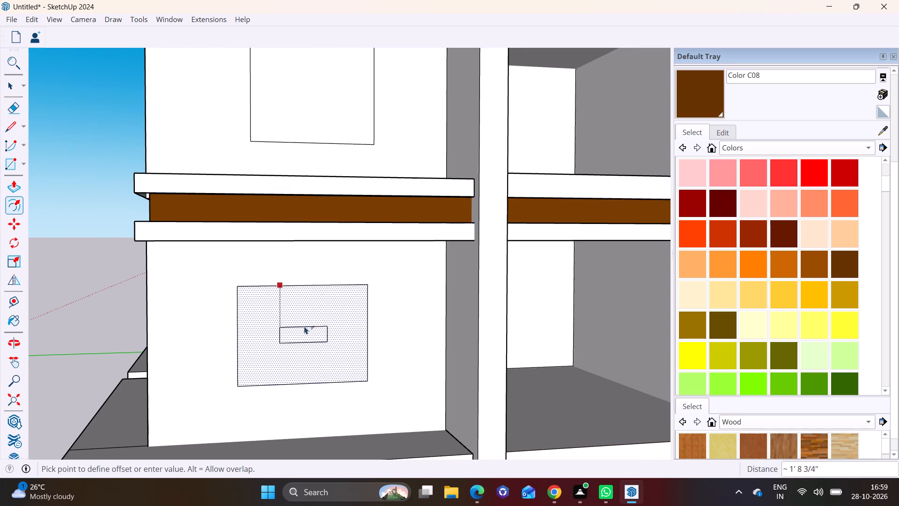
pyautogui.click(342, 299)
# Repeat the same inward offset on the fourth-storey window rectangle.
pyautogui.scroll(-4, 287, 156)
pyautogui.press('space')
pyautogui.click(297, 119)
pyautogui.keyDown('shift'); pyautogui.moveTo(296, 117); pyautogui.dragTo(267, 243, button='middle'); pyautogui.keyUp('shift')
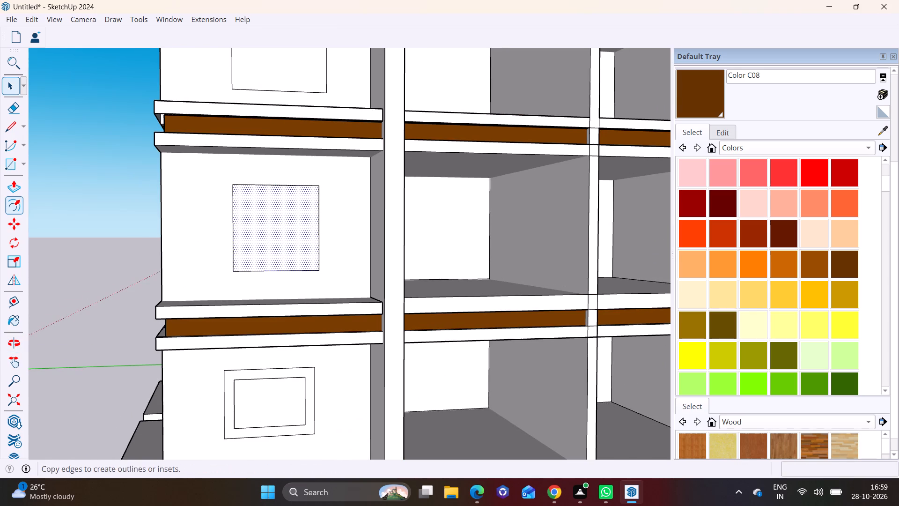
pyautogui.click(7, 201)
pyautogui.doubleClick(240, 227)
# Repeat the same inward offset on the fifth-storey window rectangle.
pyautogui.keyDown('shift'); pyautogui.moveTo(274, 221); pyautogui.dragTo(258, 349, button='middle'); pyautogui.keyUp('shift')
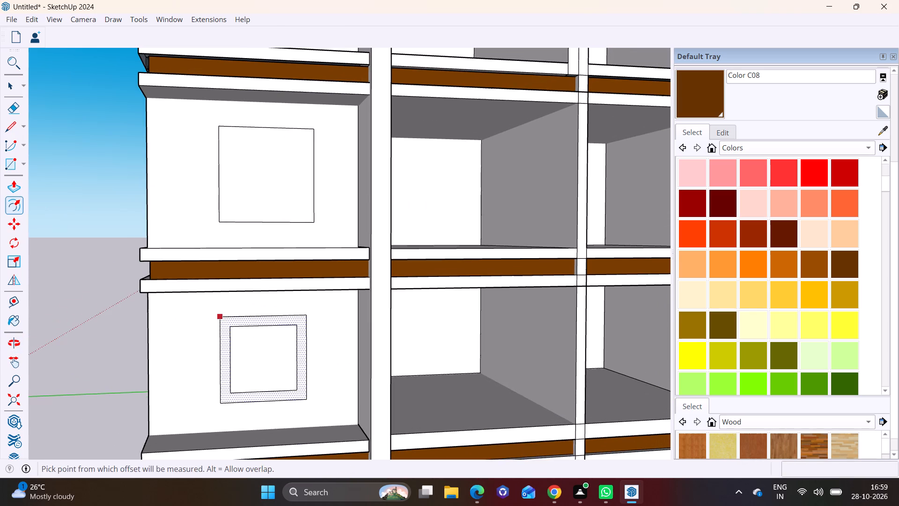
pyautogui.click(12, 83)
pyautogui.click(240, 171)
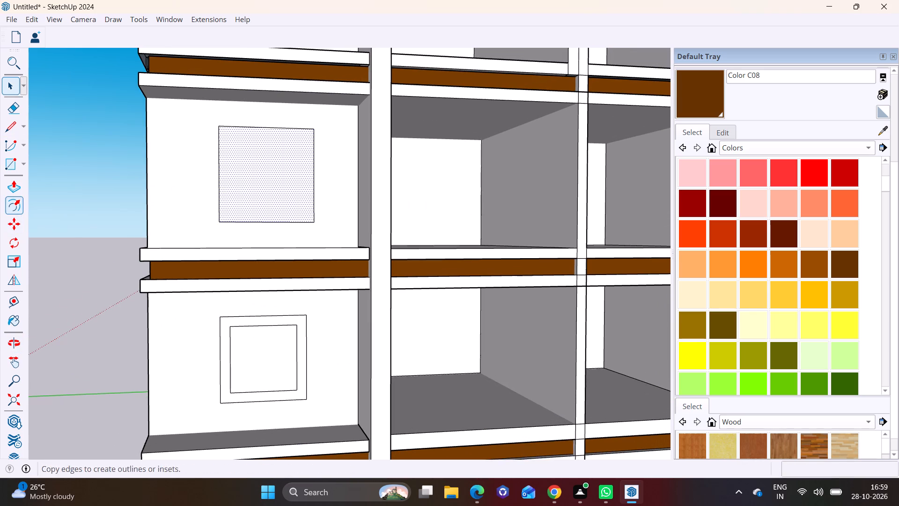
pyautogui.click(15, 201)
pyautogui.doubleClick(260, 179)
pyautogui.keyDown('shift'); pyautogui.moveTo(260, 148); pyautogui.dragTo(233, 392, button='middle'); pyautogui.keyUp('shift')
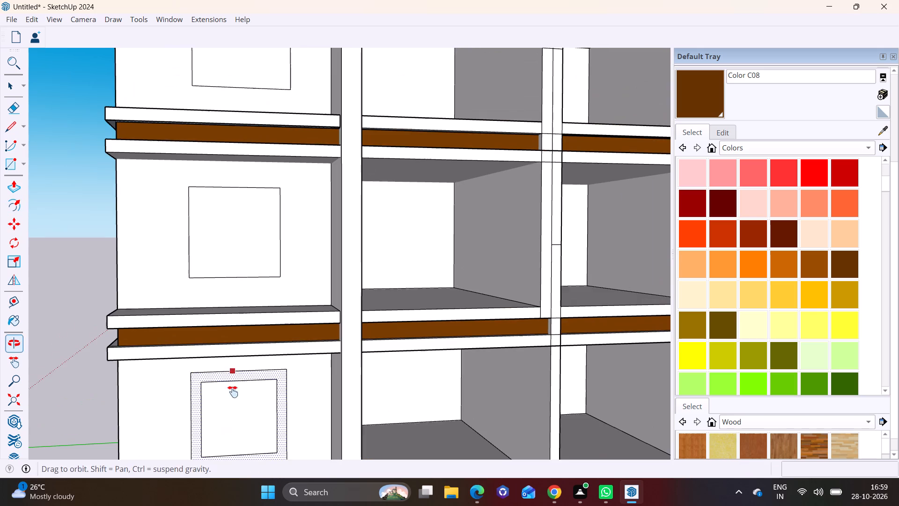
# Repeat the same inward offset on the sixth-storey window rectangle.
pyautogui.keyDown('shift'); pyautogui.moveTo(233, 392); pyautogui.dragTo(232, 387, button='middle'); pyautogui.keyUp('shift')
pyautogui.click(8, 85)
pyautogui.moveTo(224, 236); pyautogui.dragTo(220, 235)
pyautogui.click(17, 208)
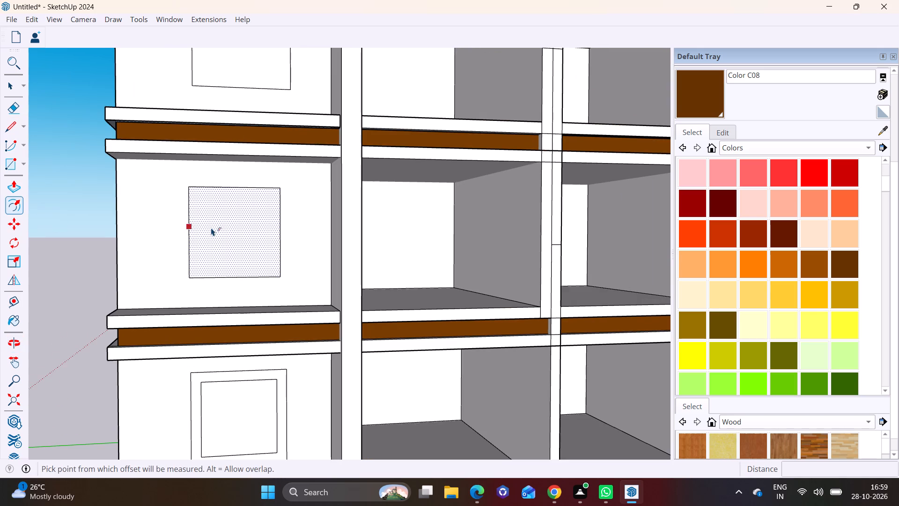
pyautogui.doubleClick(211, 228)
# Offset the top-storey window rectangle inward by about 8 1/2" to outline its frame.
pyautogui.keyDown('shift'); pyautogui.moveTo(243, 208); pyautogui.dragTo(232, 407, button='middle'); pyautogui.keyUp('shift')
pyautogui.click(8, 88)
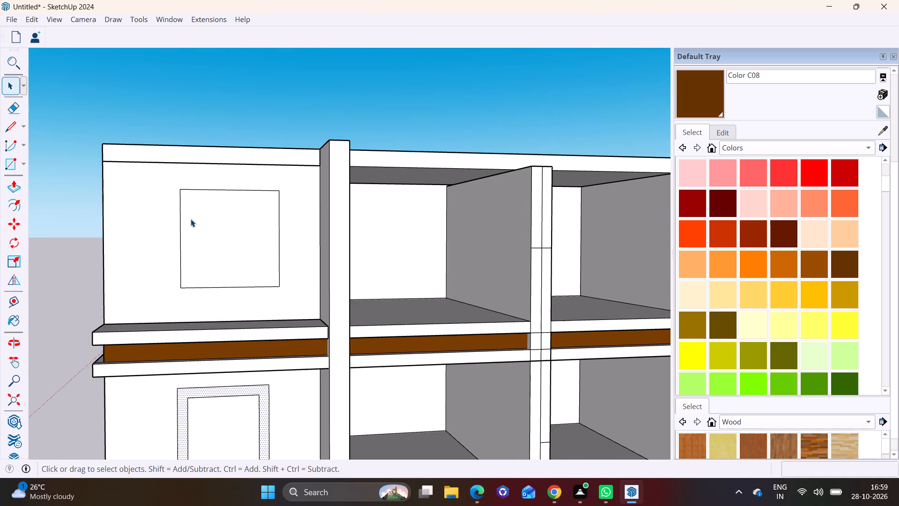
pyautogui.click(194, 220)
pyautogui.click(22, 205)
pyautogui.doubleClick(212, 241)
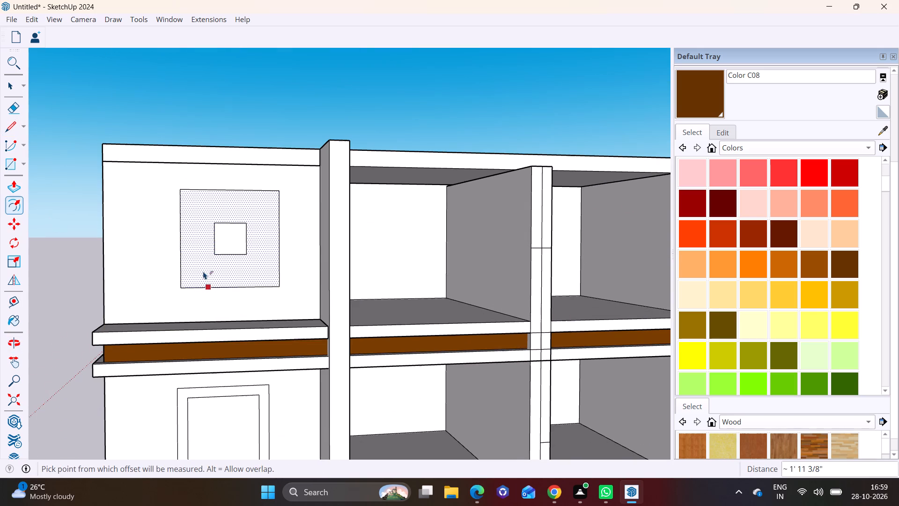
pyautogui.hotkey('ctrl', 'z')
pyautogui.click(221, 252)
pyautogui.hotkey('ctrl', 'z')
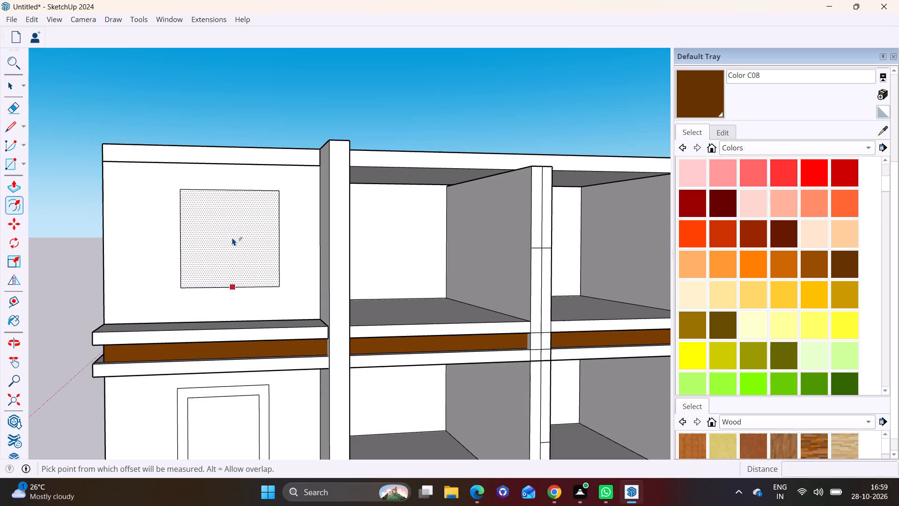
pyautogui.click(232, 238)
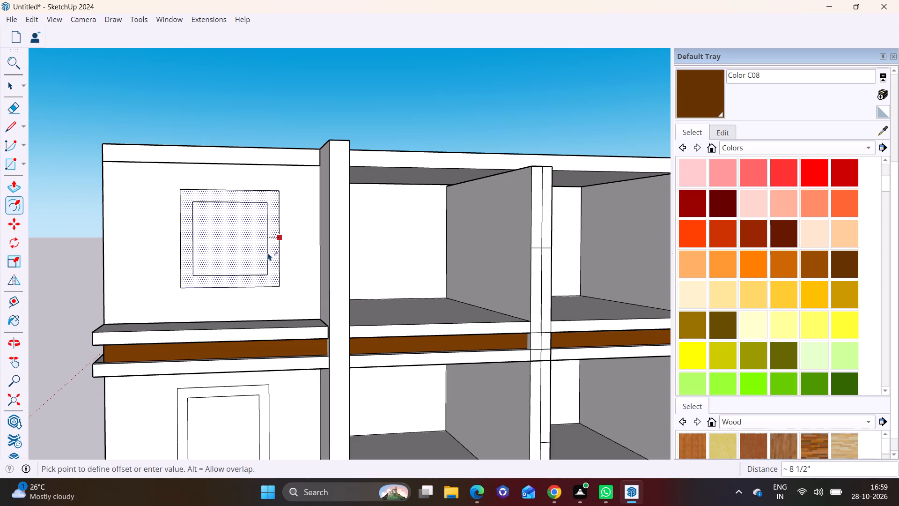
pyautogui.click(269, 253)
# Offset the second-storey window rectangle inward to outline a narrow window frame.
pyautogui.scroll(-6, 215, 322)
pyautogui.keyDown('shift'); pyautogui.moveTo(294, 338); pyautogui.dragTo(277, 145, button='middle'); pyautogui.keyUp('shift')
pyautogui.keyDown('shift'); pyautogui.moveTo(271, 302); pyautogui.dragTo(361, 84, button='middle'); pyautogui.keyUp('shift')
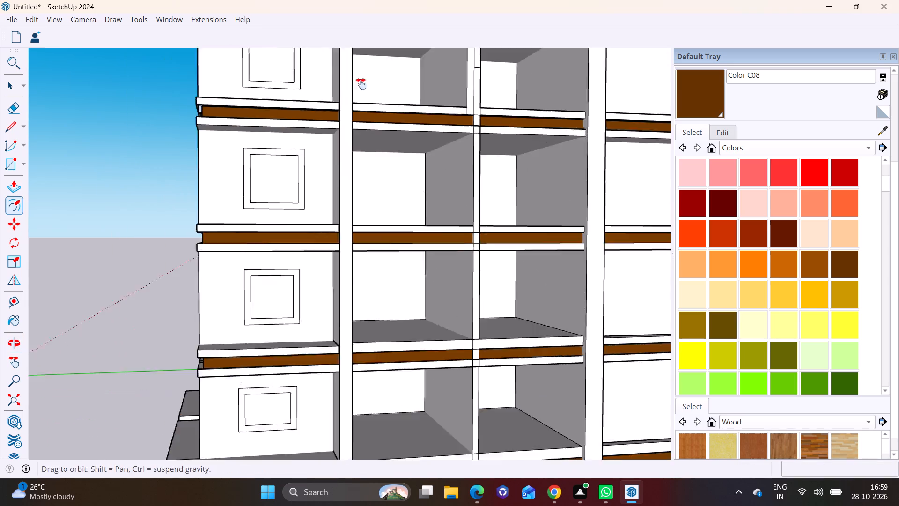
pyautogui.keyDown('shift'); pyautogui.moveTo(361, 84); pyautogui.dragTo(362, 80, button='middle'); pyautogui.keyUp('shift')
pyautogui.keyDown('shift'); pyautogui.moveTo(335, 293); pyautogui.dragTo(296, 119, button='middle'); pyautogui.keyUp('shift')
pyautogui.click(3, 85)
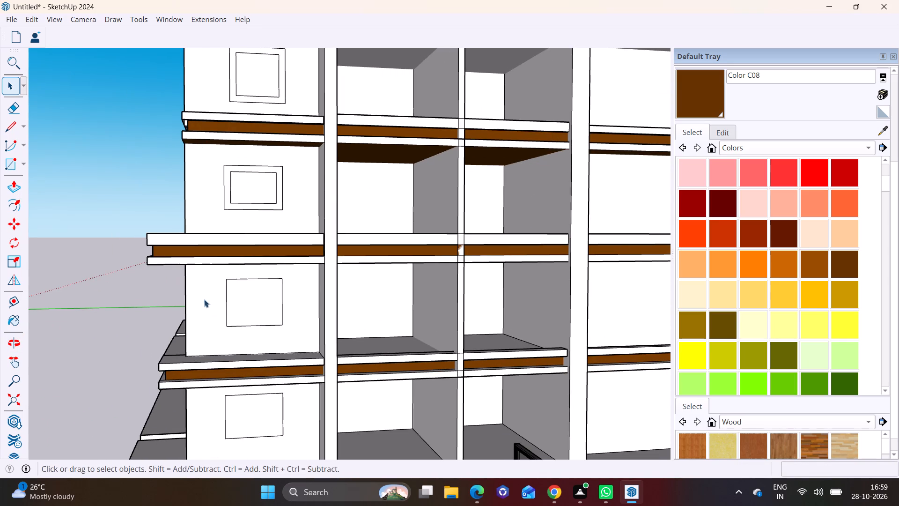
pyautogui.click(238, 311)
pyautogui.keyDown('shift'); pyautogui.moveTo(260, 307); pyautogui.dragTo(212, 233, button='middle'); pyautogui.keyUp('shift')
pyautogui.click(10, 206)
pyautogui.click(207, 238)
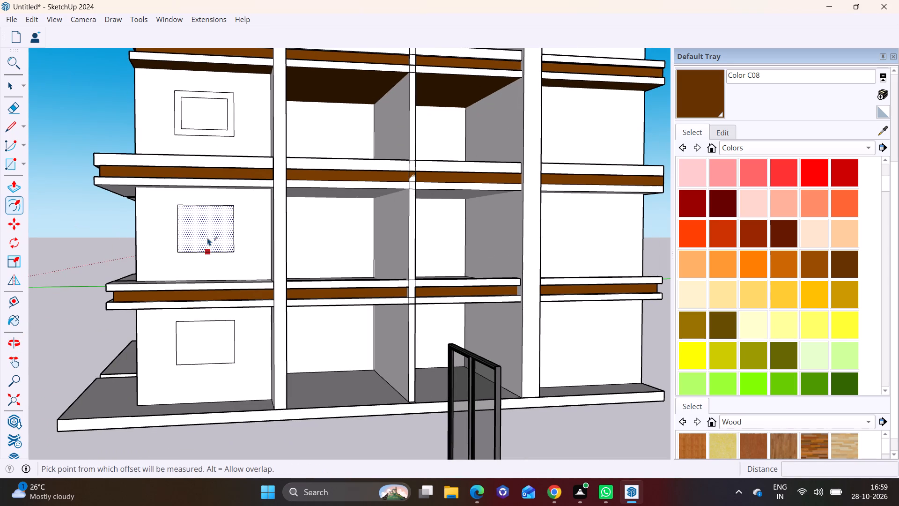
pyautogui.doubleClick(201, 232)
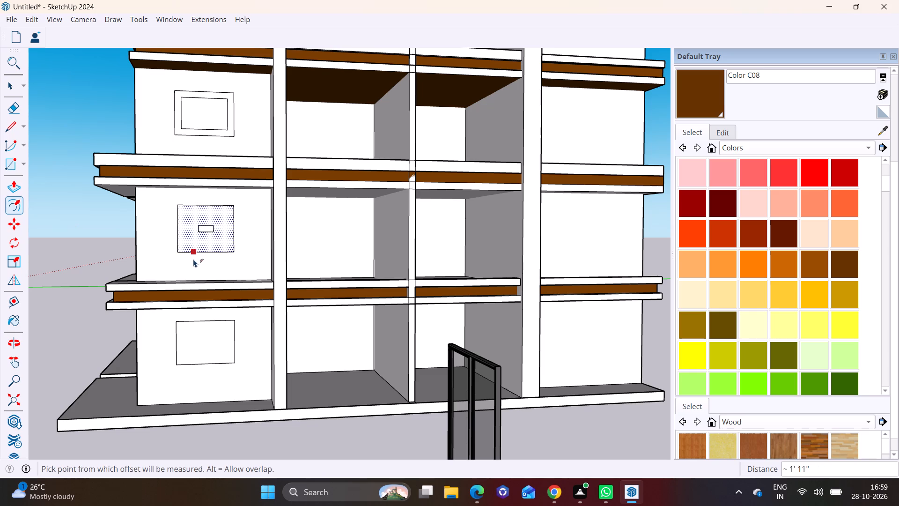
pyautogui.hotkey('ctrl', 'z')
pyautogui.hotkey('ctrl', 'z')
pyautogui.click(210, 239)
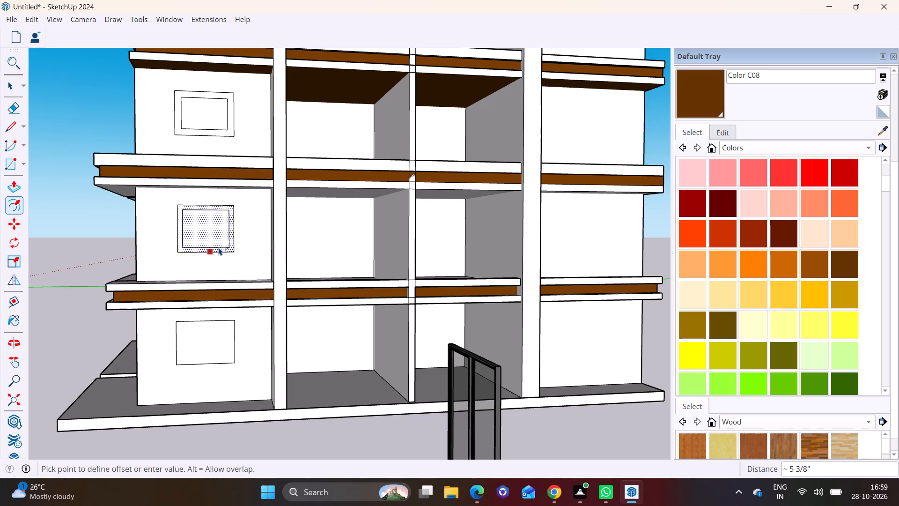
pyautogui.click(219, 245)
# Repeat the same inward offset on the ground-floor window rectangle.
pyautogui.press('space')
pyautogui.click(204, 337)
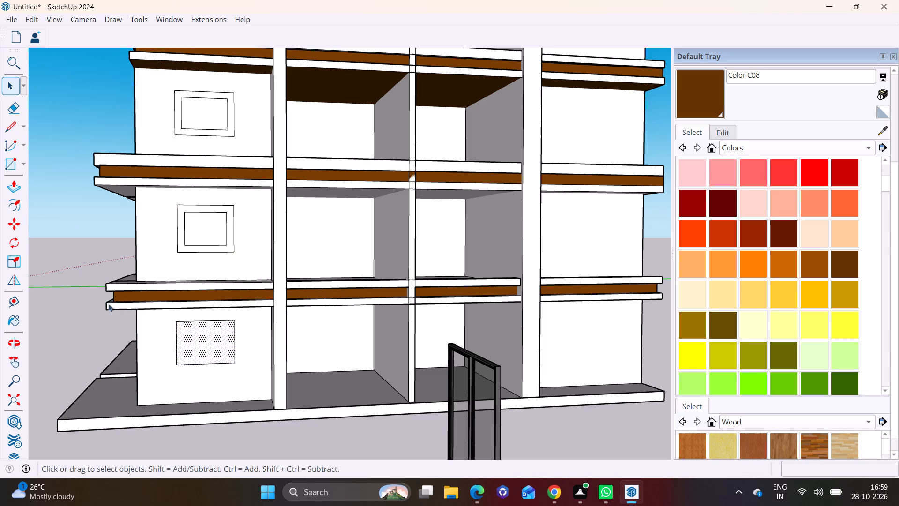
pyautogui.click(13, 199)
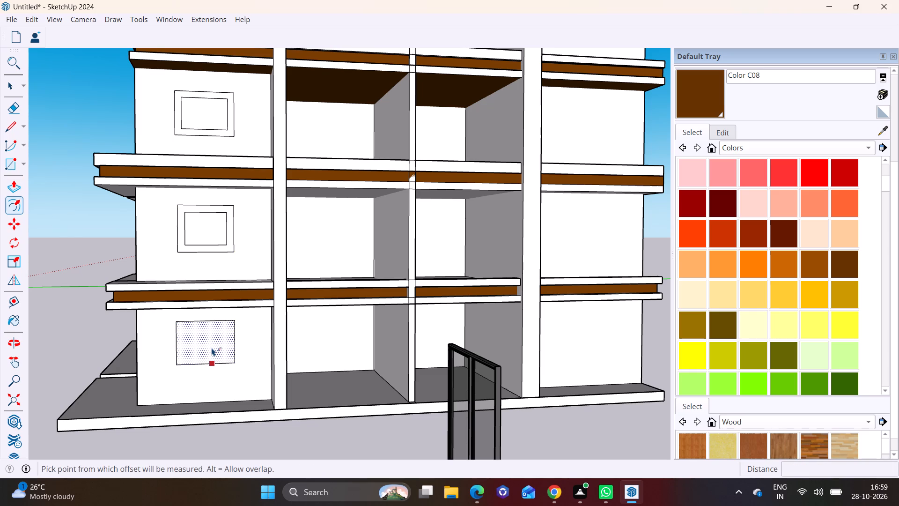
pyautogui.doubleClick(212, 348)
pyautogui.press('space')
# Push/Pull the ground-floor window frame face outward from the wall by about 1' 13/16".
pyautogui.moveTo(182, 341); pyautogui.dragTo(249, 342, button='middle')
pyautogui.scroll(2, 235, 335)
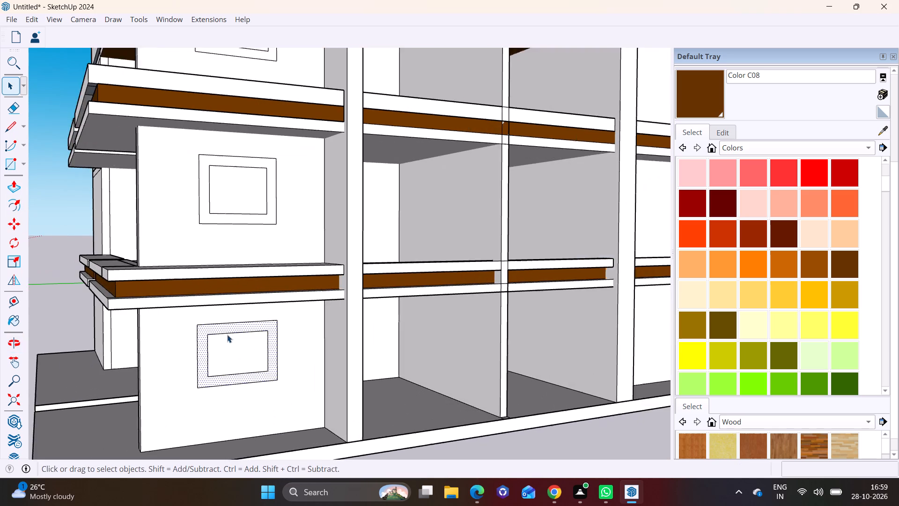
pyautogui.scroll(2, 227, 335)
pyautogui.click(7, 184)
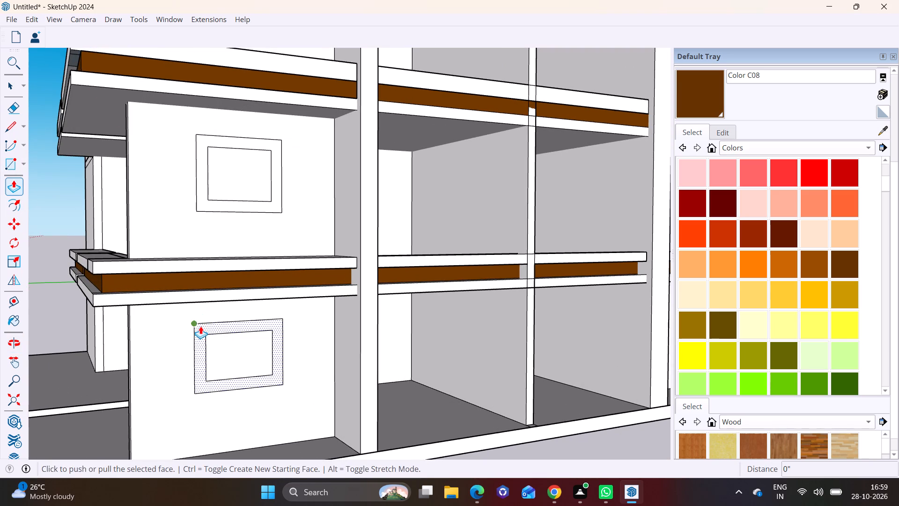
pyautogui.click(200, 326)
pyautogui.scroll(4, 202, 328)
pyautogui.moveTo(202, 328); pyautogui.dragTo(279, 286, button='middle')
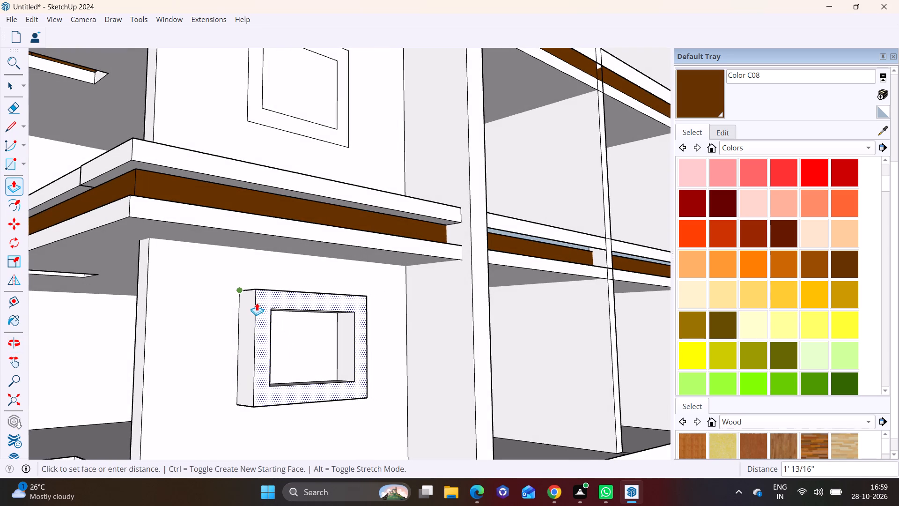
pyautogui.click(256, 302)
# Repeat the same outward Push/Pull on the second-storey window frame.
pyautogui.press('space')
pyautogui.click(256, 104)
pyautogui.scroll(1, 259, 108)
pyautogui.keyDown('shift'); pyautogui.moveTo(259, 116); pyautogui.dragTo(240, 313, button='middle'); pyautogui.keyUp('shift')
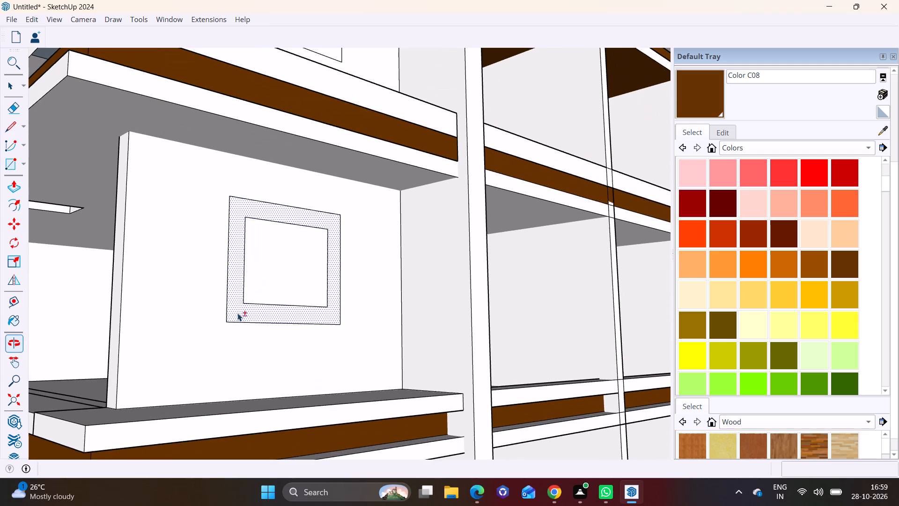
pyautogui.click(14, 186)
pyautogui.doubleClick(235, 238)
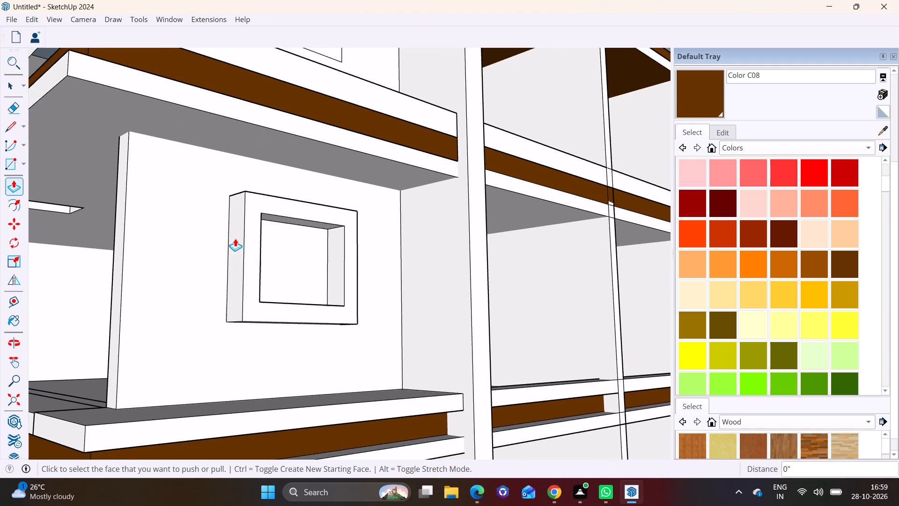
# Repeat the same outward Push/Pull on the third-storey window frame.
pyautogui.scroll(-3, 253, 203)
pyautogui.keyDown('shift'); pyautogui.moveTo(259, 132); pyautogui.dragTo(214, 359, button='middle'); pyautogui.keyUp('shift')
pyautogui.click(11, 84)
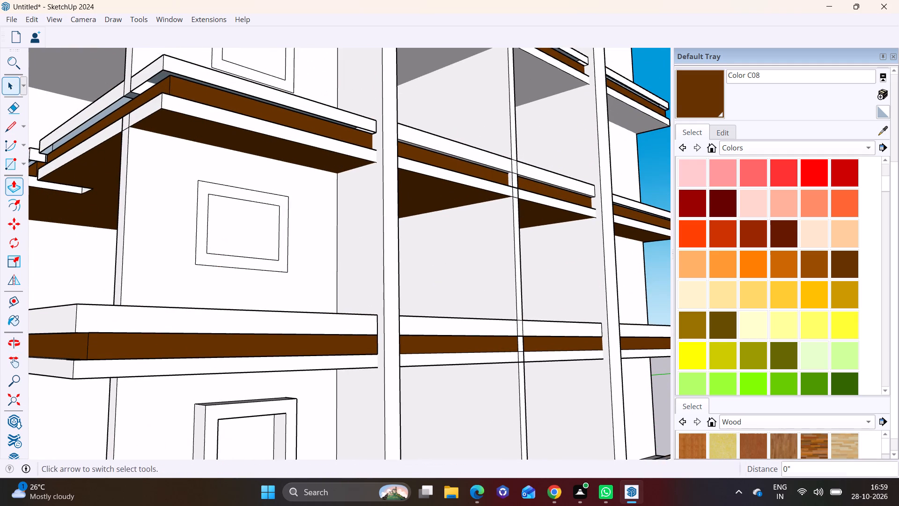
pyautogui.click(205, 223)
pyautogui.click(19, 191)
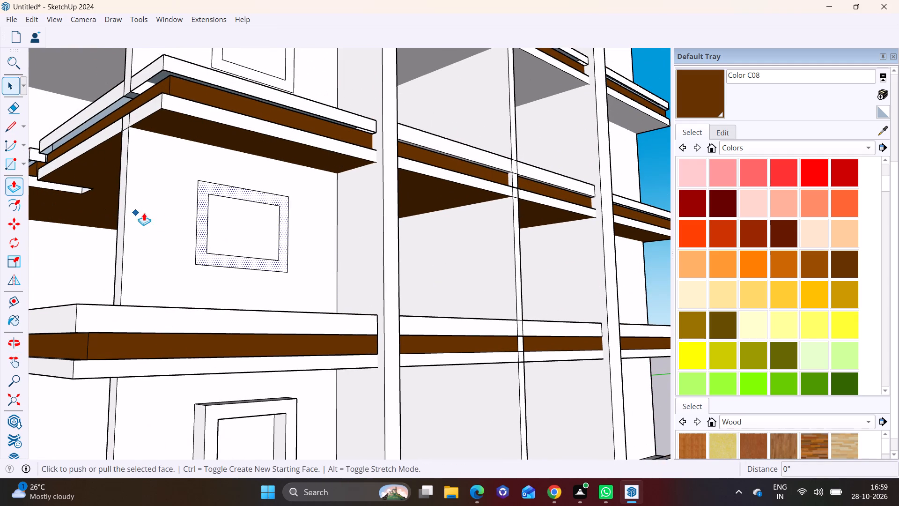
pyautogui.doubleClick(204, 223)
# Repeat the same outward Push/Pull on the fourth-storey window frame.
pyautogui.scroll(-2, 207, 215)
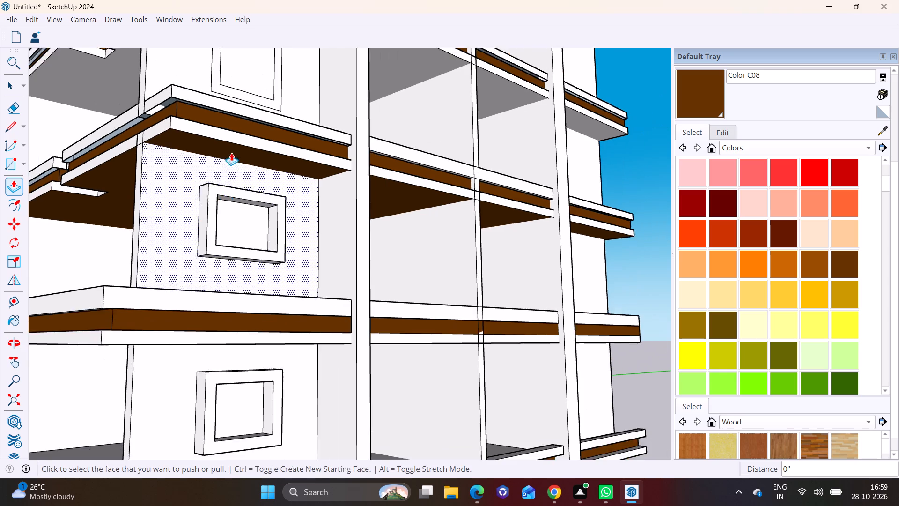
pyautogui.keyDown('shift'); pyautogui.moveTo(231, 153); pyautogui.dragTo(193, 409, button='middle'); pyautogui.keyUp('shift')
pyautogui.click(11, 93)
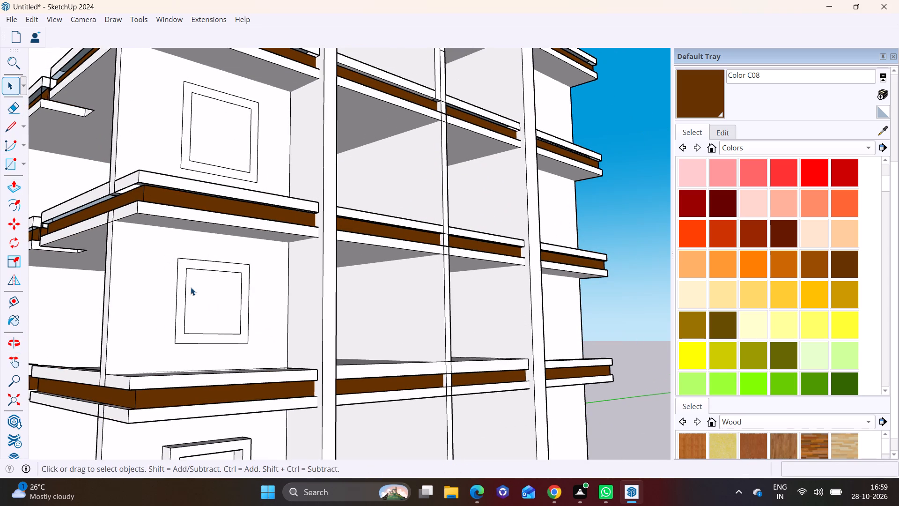
pyautogui.click(180, 286)
pyautogui.click(13, 186)
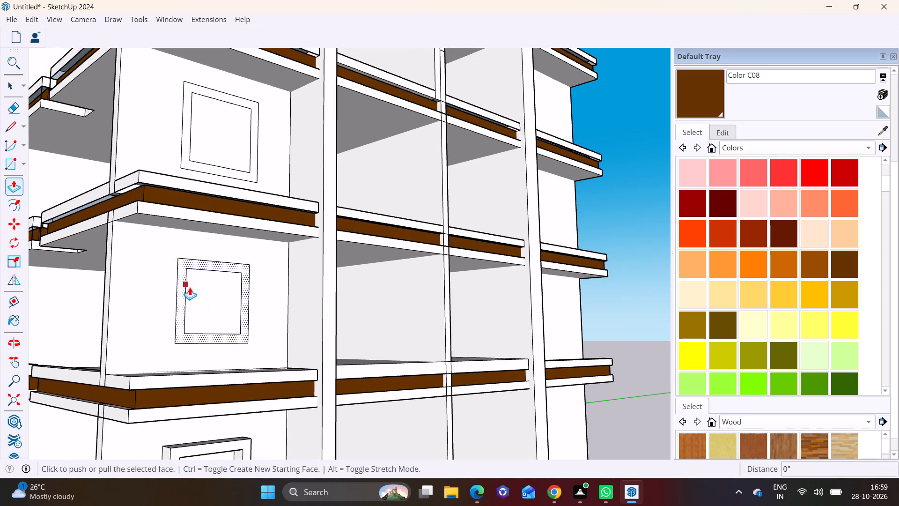
pyautogui.doubleClick(184, 286)
# Repeat the same outward Push/Pull on the fifth-storey window frame.
pyautogui.scroll(-2, 191, 267)
pyautogui.keyDown('shift'); pyautogui.moveTo(212, 260); pyautogui.dragTo(205, 420, button='middle'); pyautogui.keyUp('shift')
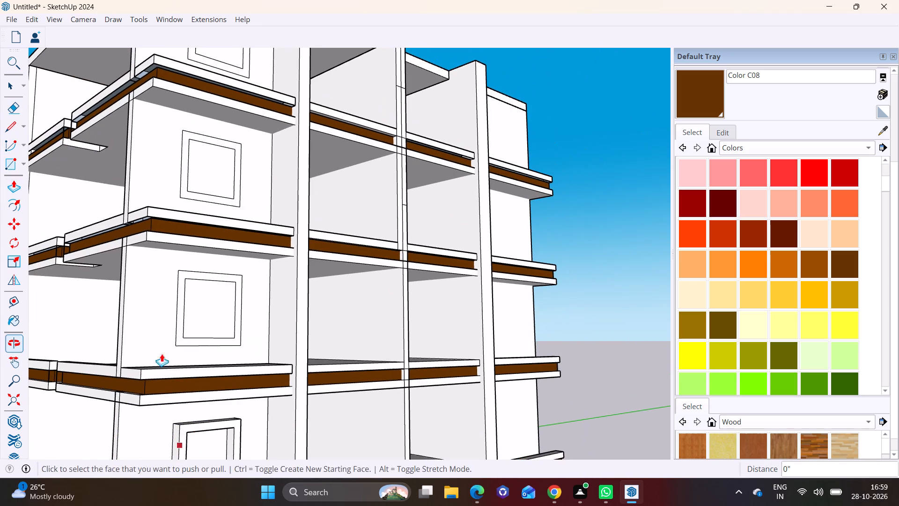
pyautogui.click(5, 82)
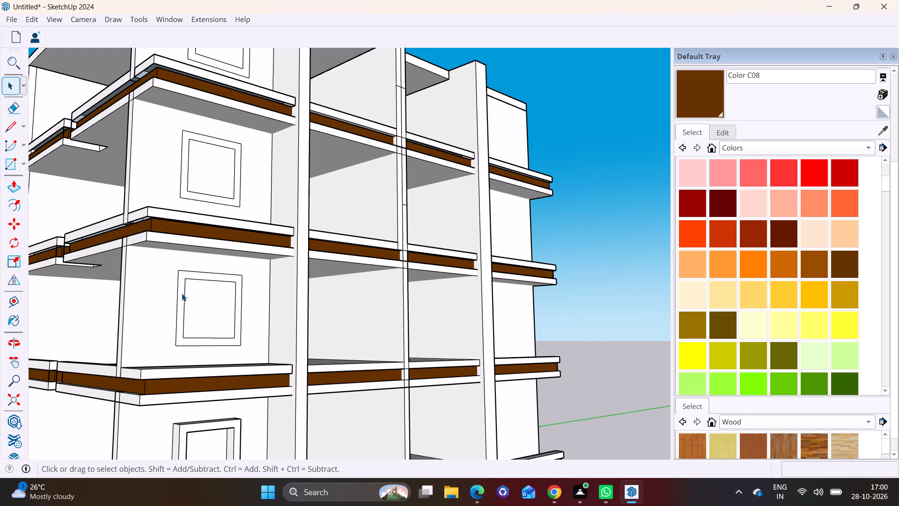
pyautogui.click(182, 293)
pyautogui.click(14, 189)
pyautogui.doubleClick(180, 300)
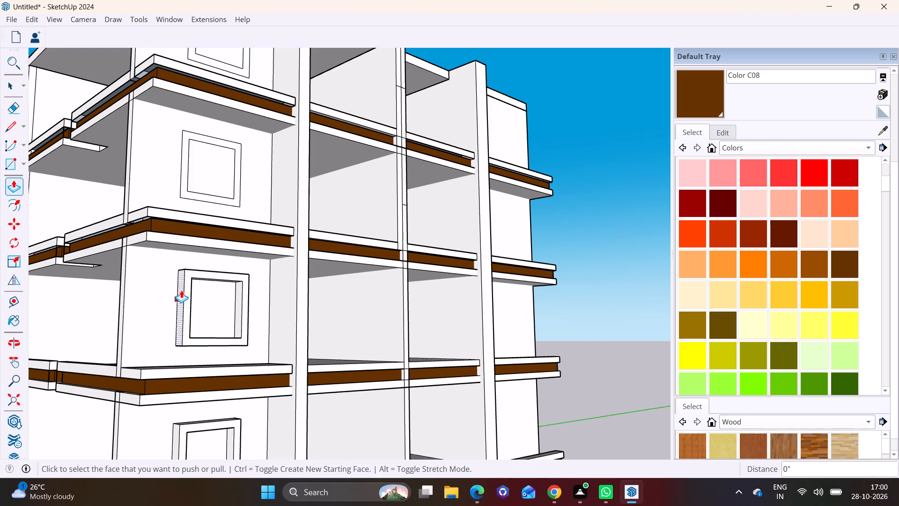
# Repeat the same outward Push/Pull on the sixth-storey window frame.
pyautogui.keyDown('shift'); pyautogui.moveTo(190, 248); pyautogui.dragTo(172, 415, button='middle'); pyautogui.keyUp('shift')
pyautogui.click(12, 90)
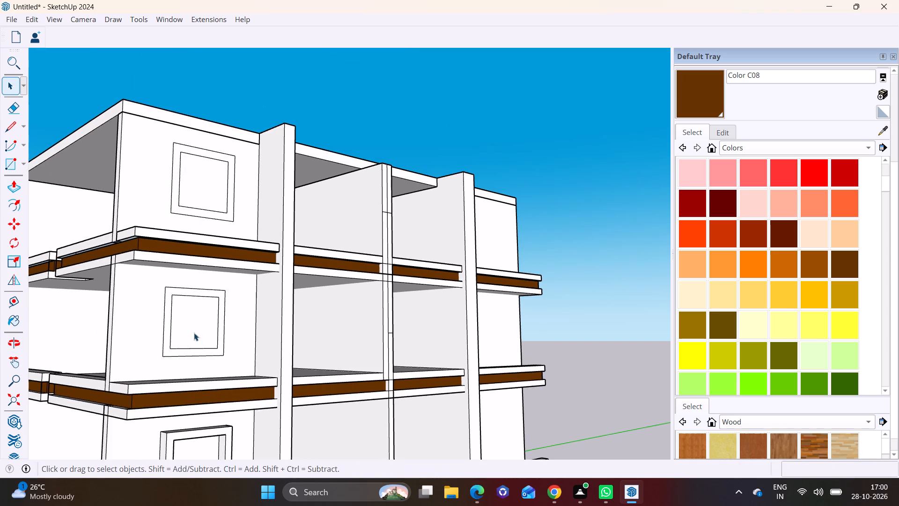
pyautogui.scroll(3, 144, 307)
pyautogui.click(178, 318)
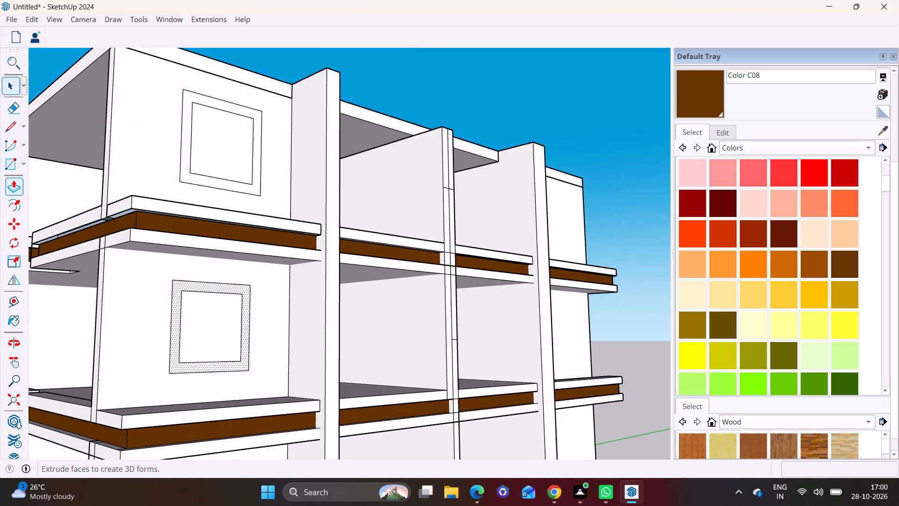
pyautogui.click(22, 186)
pyautogui.doubleClick(175, 306)
# Repeat the same outward Push/Pull on the top-storey window frame.
pyautogui.scroll(-2, 189, 294)
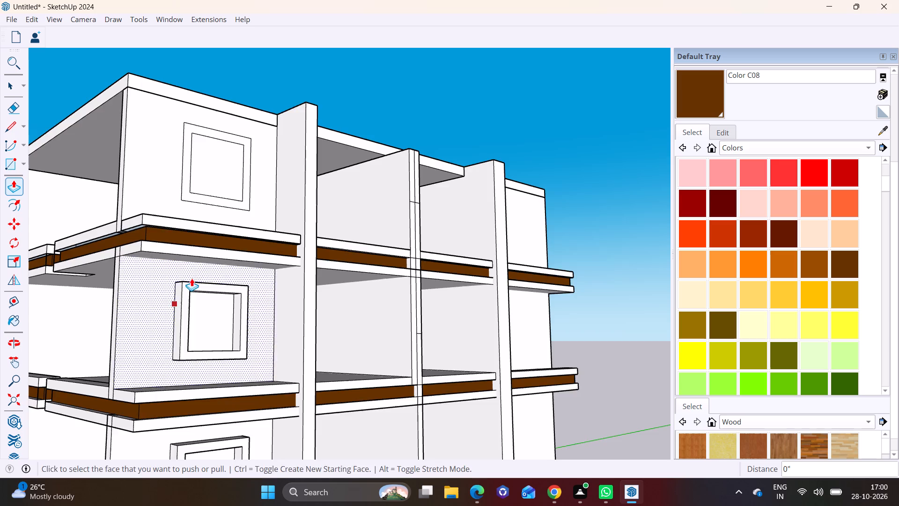
pyautogui.keyDown('shift'); pyautogui.moveTo(179, 342); pyautogui.dragTo(194, 380, button='middle'); pyautogui.keyUp('shift')
pyautogui.scroll(6, 198, 275)
pyautogui.click(13, 85)
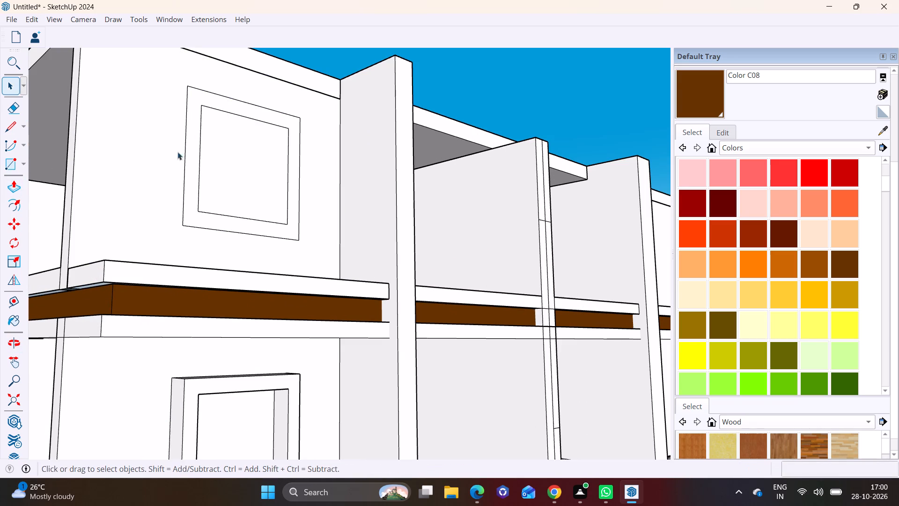
pyautogui.click(191, 162)
pyautogui.click(12, 192)
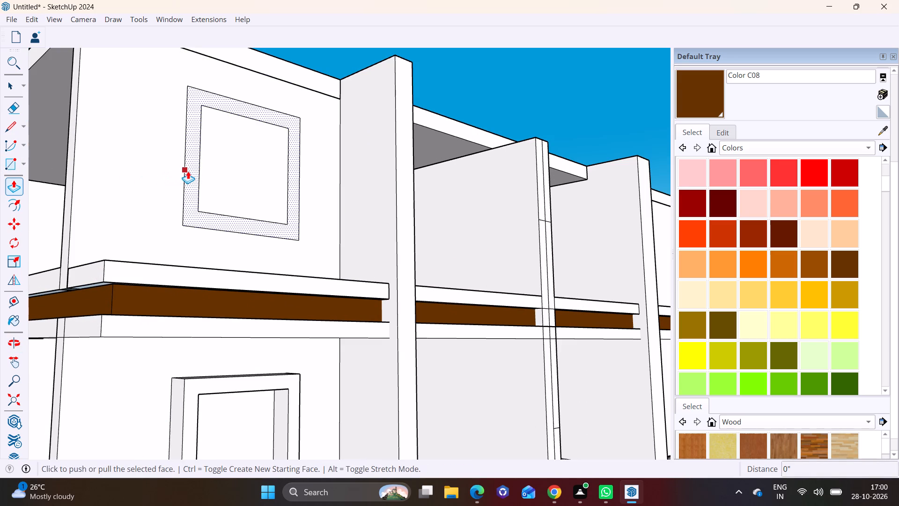
pyautogui.doubleClick(188, 171)
pyautogui.scroll(-7, 205, 195)
pyautogui.press('space')
# Move the black-framed glass panel from the base of the building up onto the roof.
pyautogui.click(605, 244)
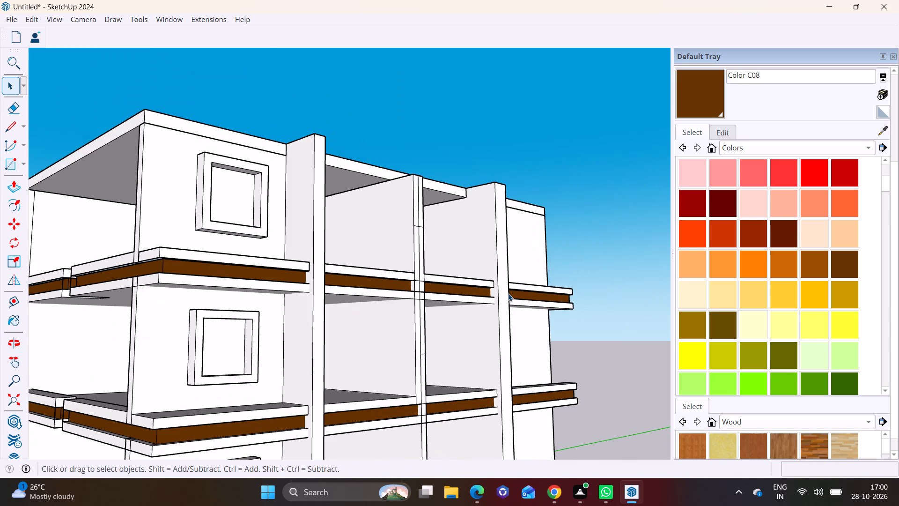
pyautogui.scroll(-2, 508, 293)
pyautogui.moveTo(479, 283); pyautogui.dragTo(378, 317, button='middle')
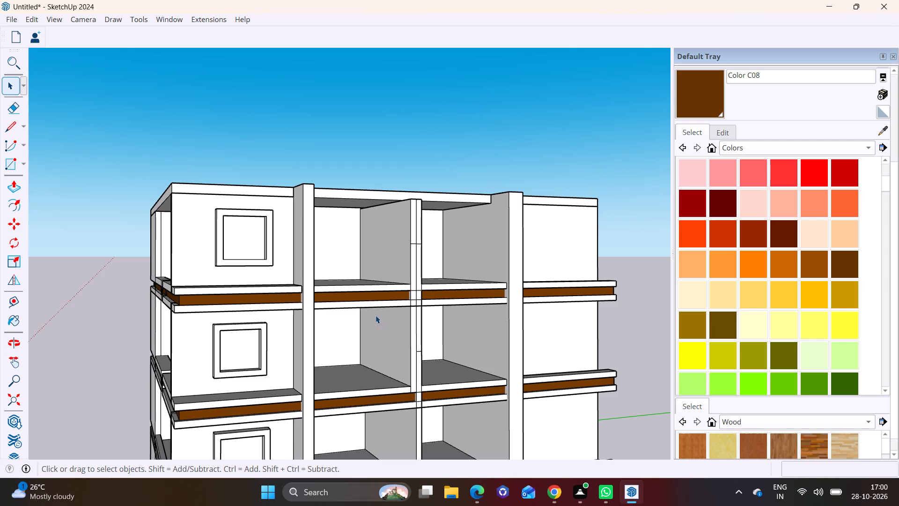
pyautogui.scroll(-5, 382, 315)
pyautogui.moveTo(326, 358); pyautogui.dragTo(307, 164, button='middle')
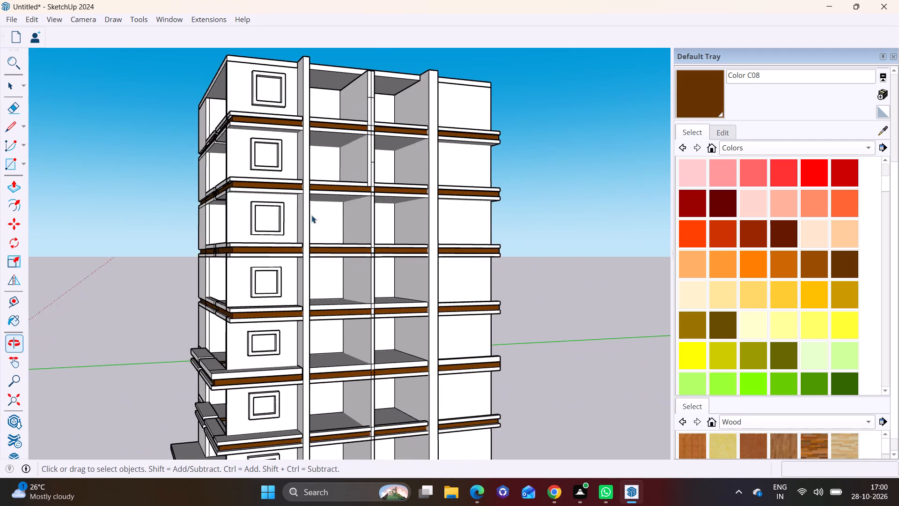
pyautogui.scroll(-7, 326, 269)
pyautogui.click(362, 396)
pyautogui.press('m')
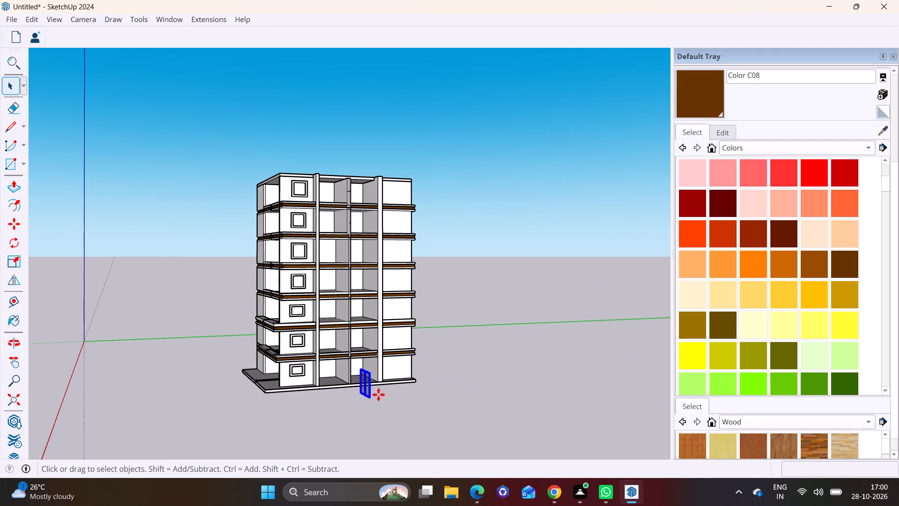
pyautogui.moveTo(371, 395); pyautogui.dragTo(368, 385)
pyautogui.press('space')
pyautogui.press('m')
pyautogui.click(366, 392)
pyautogui.press('space')
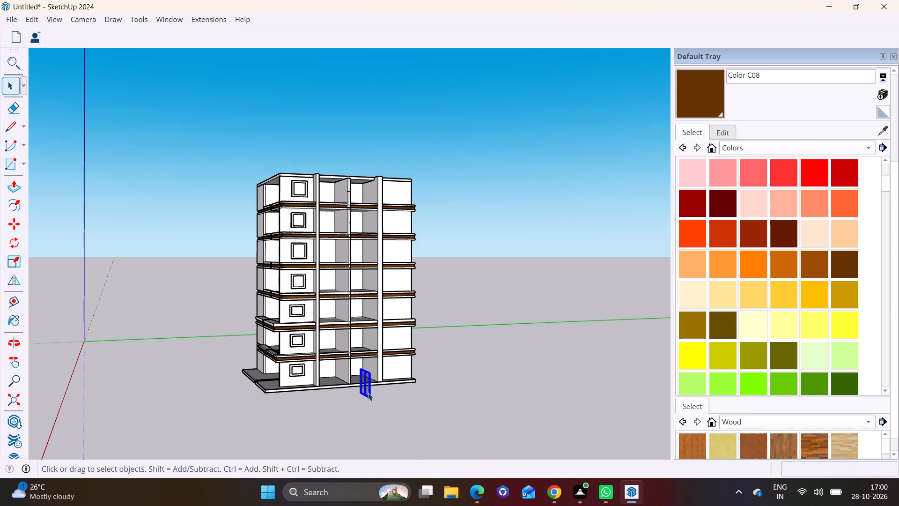
pyautogui.press('m')
pyautogui.click(368, 394)
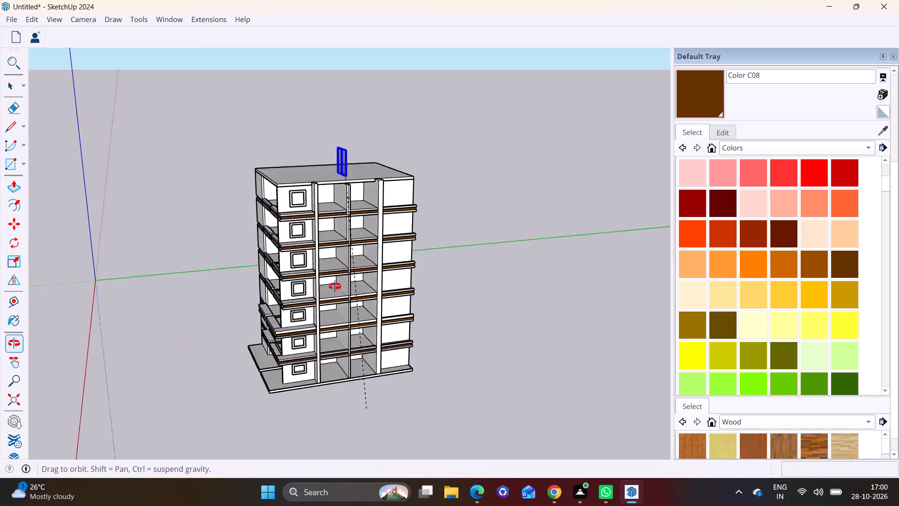
pyautogui.scroll(2, 324, 252)
pyautogui.click(326, 194)
# Rotate the glass panel a quarter turn about the vertical axis, parallel to the wall with the window frames.
pyautogui.scroll(1, 326, 194)
pyautogui.moveTo(326, 194); pyautogui.dragTo(352, 161, button='middle')
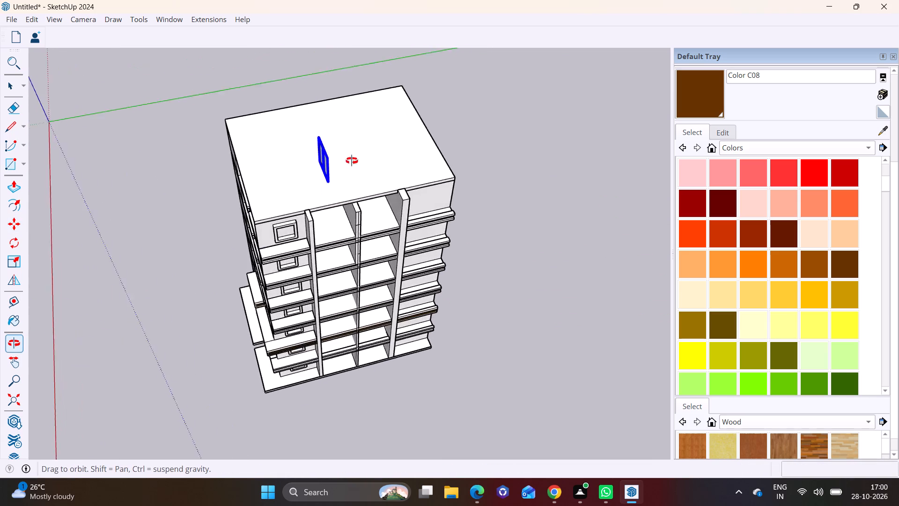
pyautogui.moveTo(352, 161); pyautogui.dragTo(347, 111, button='middle')
pyautogui.scroll(3, 360, 177)
pyautogui.moveTo(353, 187); pyautogui.dragTo(319, 151, button='middle')
pyautogui.keyDown('shift'); pyautogui.moveTo(329, 162); pyautogui.dragTo(344, 276, button='middle'); pyautogui.keyUp('shift')
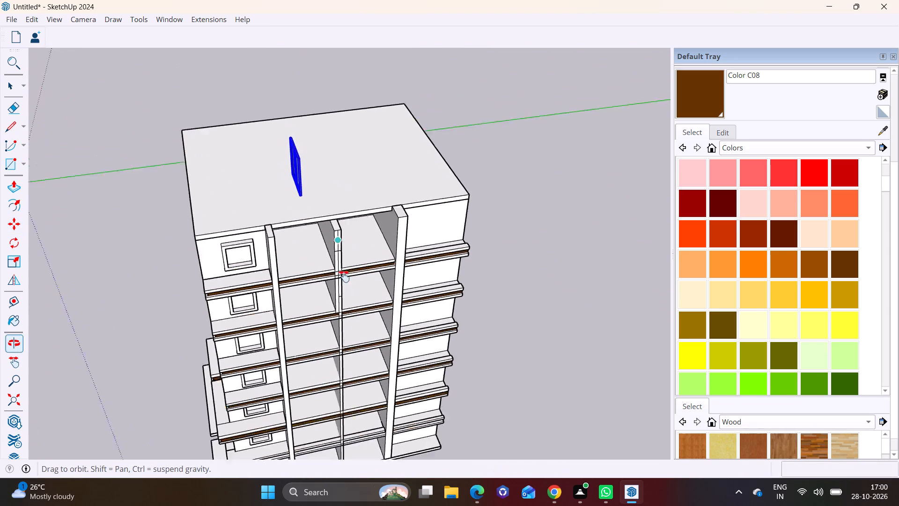
pyautogui.keyDown('shift'); pyautogui.moveTo(344, 276); pyautogui.dragTo(350, 318, button='middle'); pyautogui.keyUp('shift')
pyautogui.moveTo(336, 323); pyautogui.dragTo(314, 232, button='middle')
pyautogui.scroll(4, 313, 220)
pyautogui.moveTo(313, 219); pyautogui.dragTo(256, 233, button='middle')
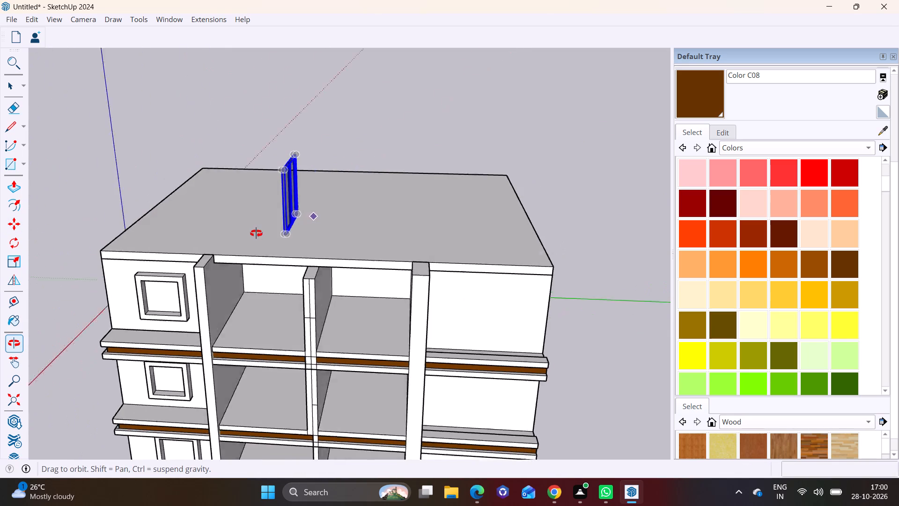
pyautogui.moveTo(256, 233); pyautogui.dragTo(259, 234, button='middle')
pyautogui.click(13, 243)
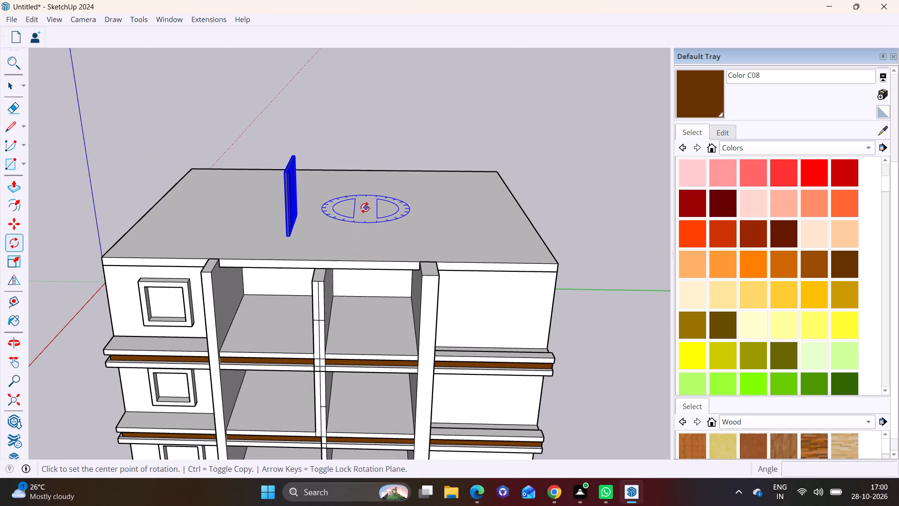
pyautogui.click(365, 207)
pyautogui.click(428, 203)
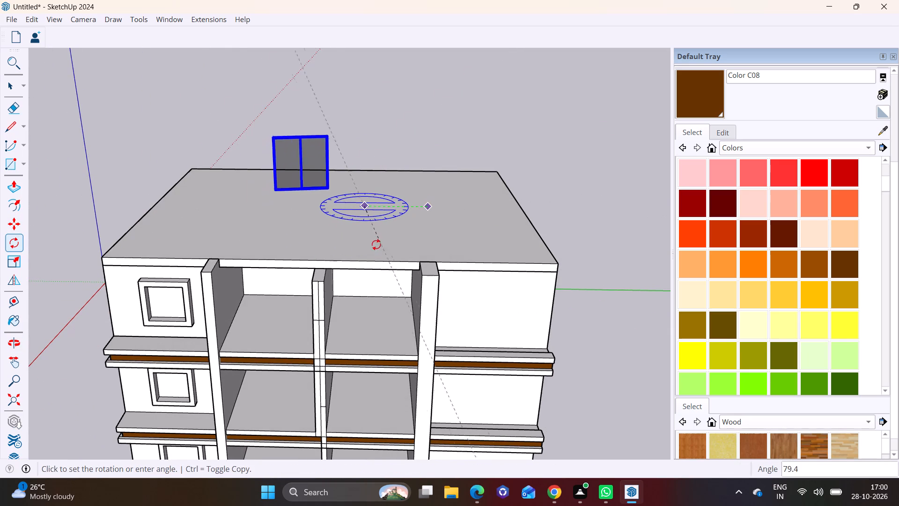
pyautogui.click(362, 249)
# Move the glass panel about 36' 4" from the roof onto the top-storey window frame.
pyautogui.press('m')
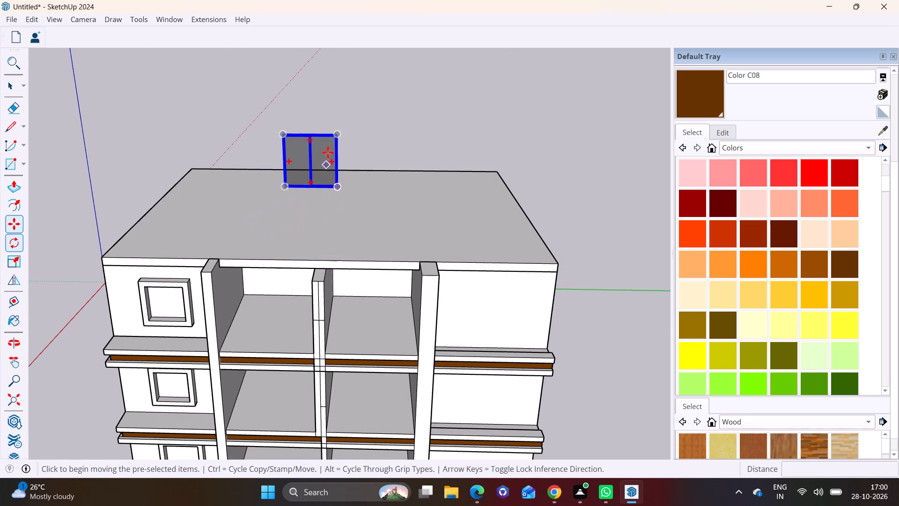
pyautogui.click(332, 136)
pyautogui.scroll(4, 176, 298)
pyautogui.scroll(-8, 220, 288)
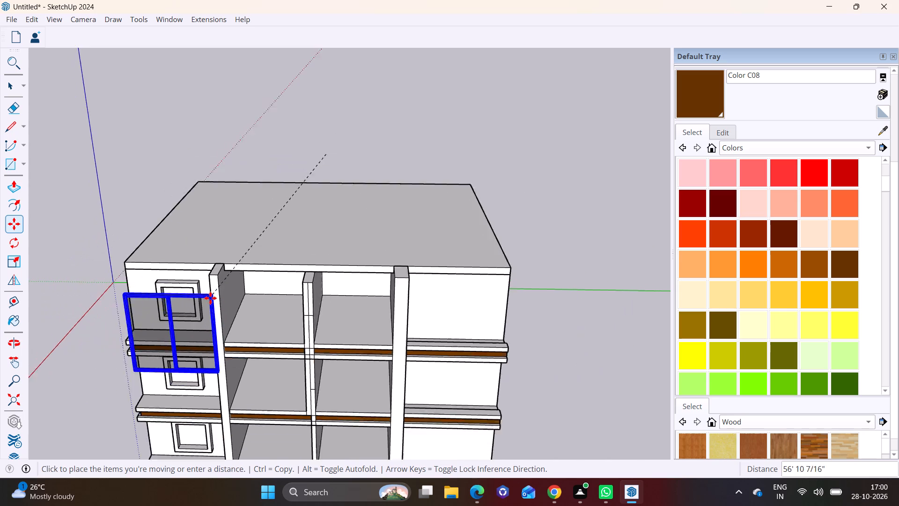
pyautogui.scroll(-1, 210, 298)
pyautogui.moveTo(206, 319); pyautogui.dragTo(490, 258, button='middle')
pyautogui.click(393, 274)
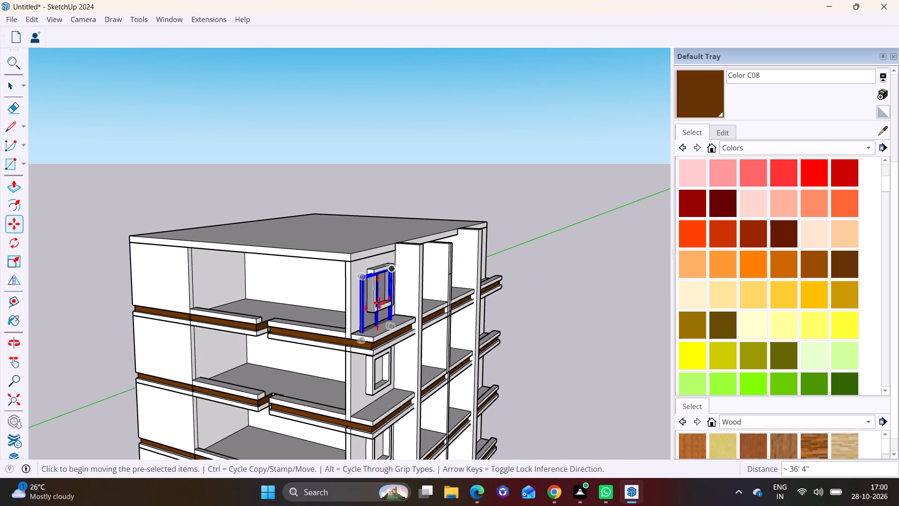
# Scale the glass panel narrower to match the width of the top-storey window opening.
pyautogui.moveTo(391, 312); pyautogui.dragTo(214, 303, button='middle')
pyautogui.scroll(8, 272, 278)
pyautogui.moveTo(336, 256); pyautogui.dragTo(202, 305, button='middle')
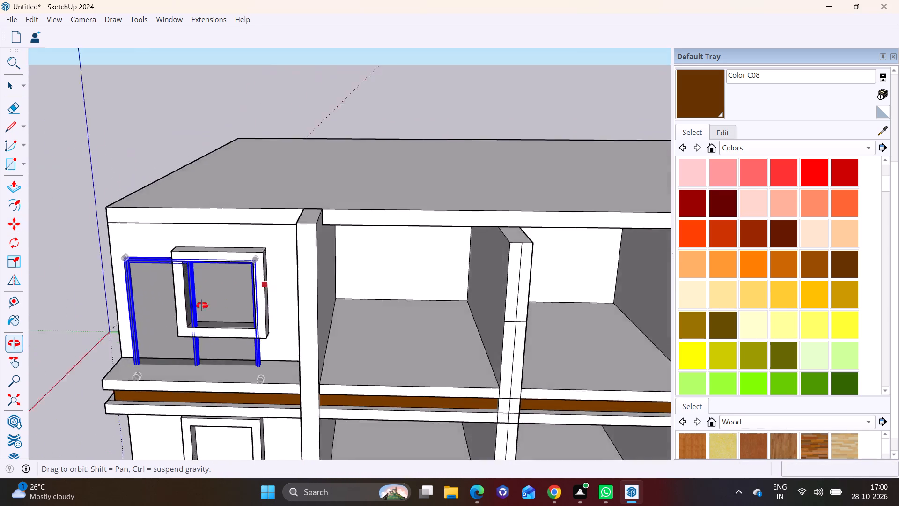
pyautogui.moveTo(202, 305); pyautogui.dragTo(313, 260, button='middle')
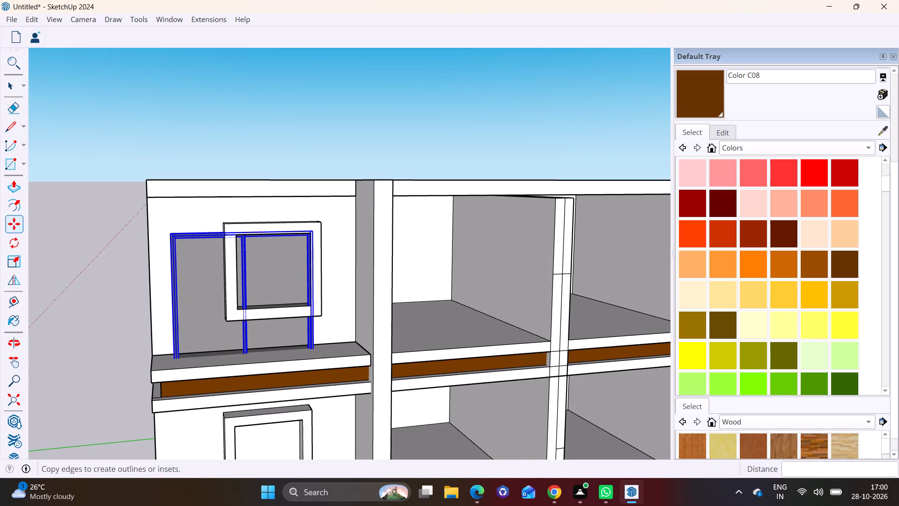
pyautogui.click(19, 262)
pyautogui.click(172, 305)
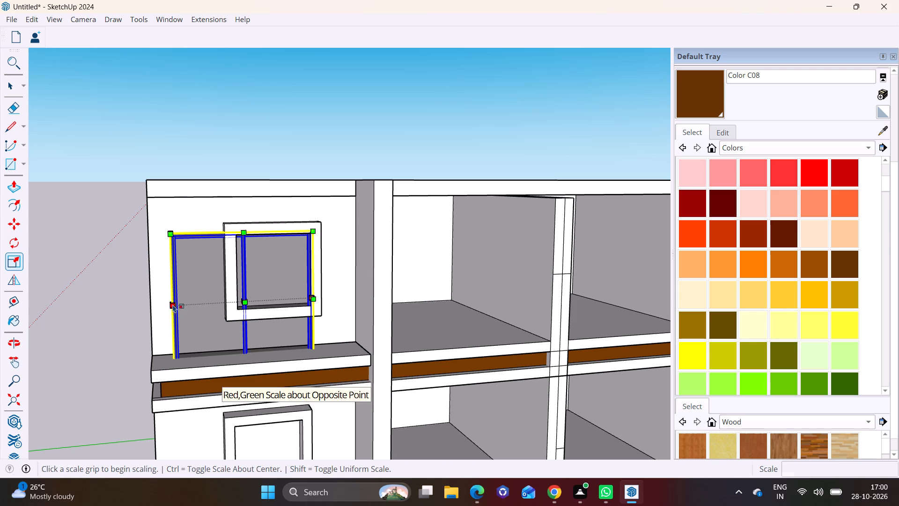
pyautogui.click(236, 298)
# Scale the glass panel's height down from its top edge to about 0.61.
pyautogui.moveTo(273, 335); pyautogui.dragTo(265, 305, button='middle')
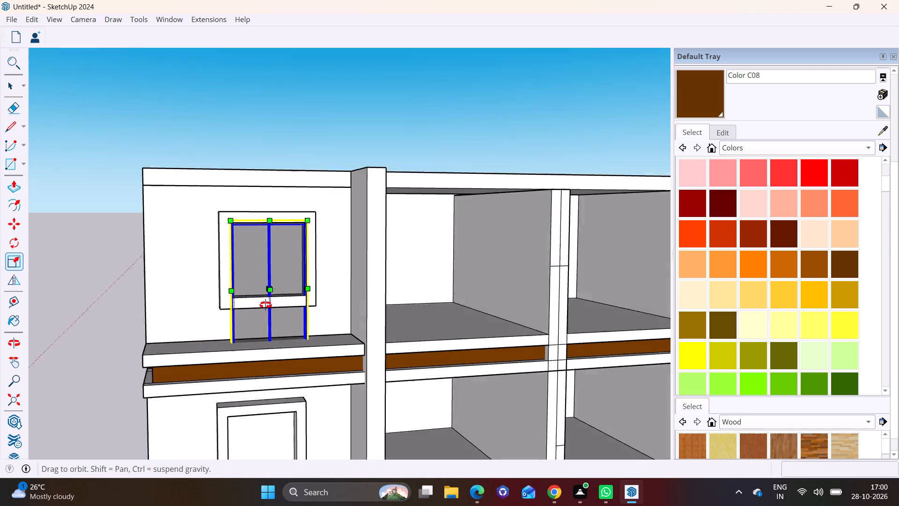
pyautogui.moveTo(265, 305); pyautogui.dragTo(267, 323, button='middle')
pyautogui.scroll(1, 265, 296)
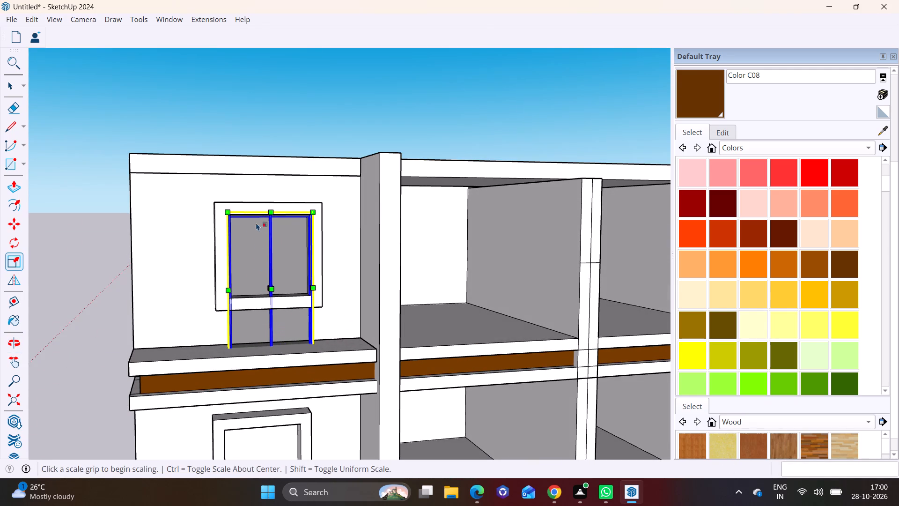
pyautogui.click(269, 211)
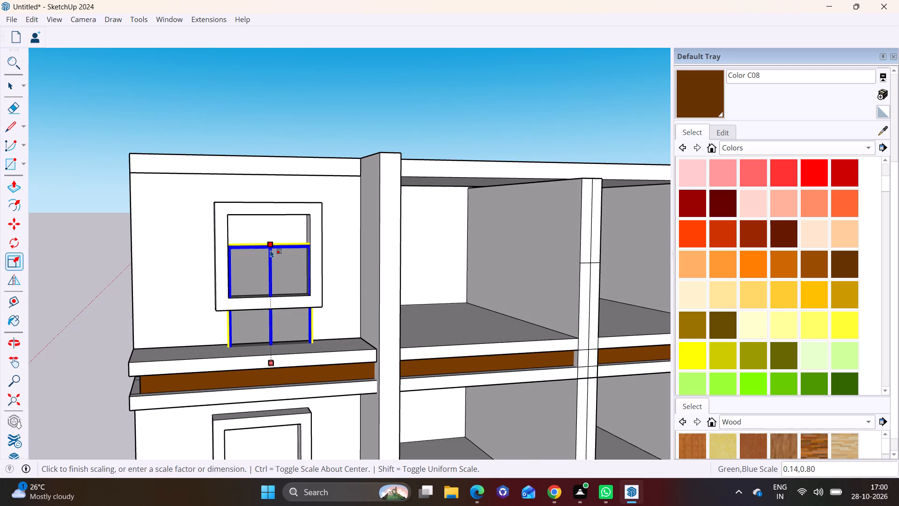
pyautogui.click(268, 271)
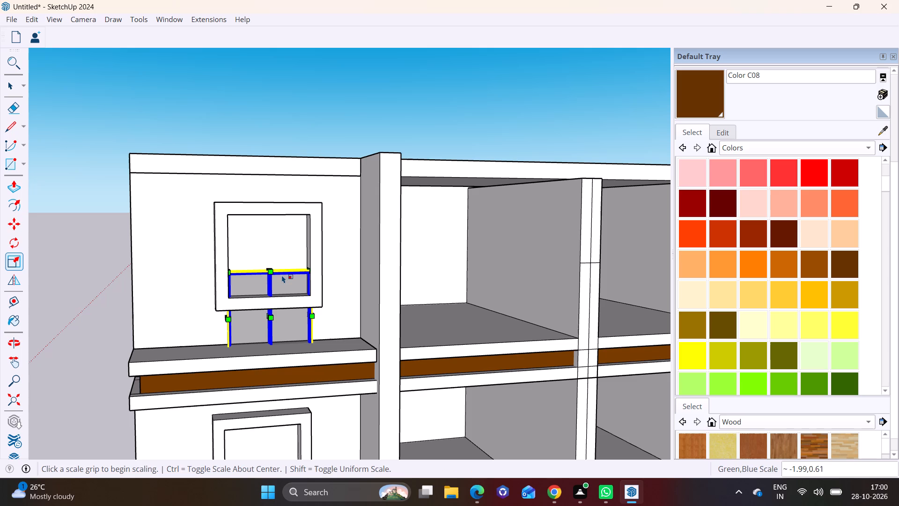
# Move the glass panel up to the top corner of the top-storey window opening.
pyautogui.press('m')
pyautogui.click(310, 272)
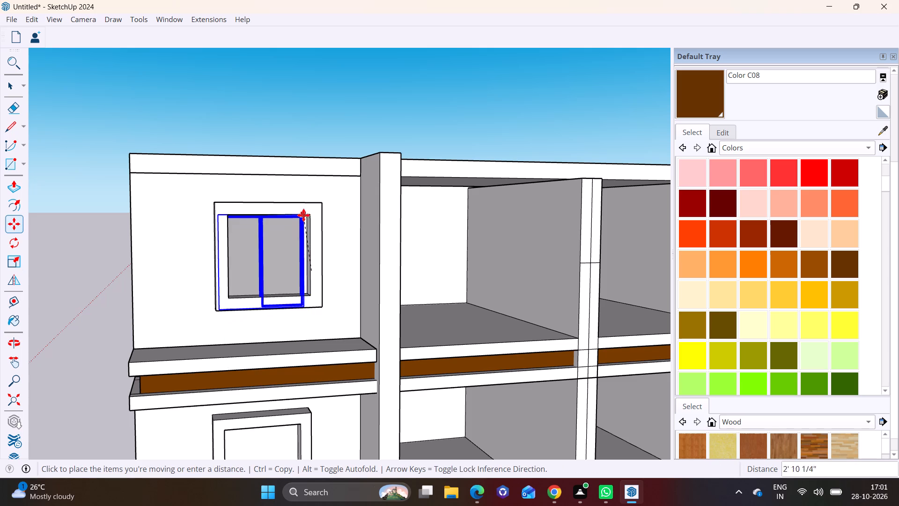
pyautogui.click(308, 214)
# Scale the panel's bottom edge up to the opening's sill, using a height factor of 0.87.
pyautogui.scroll(7, 257, 281)
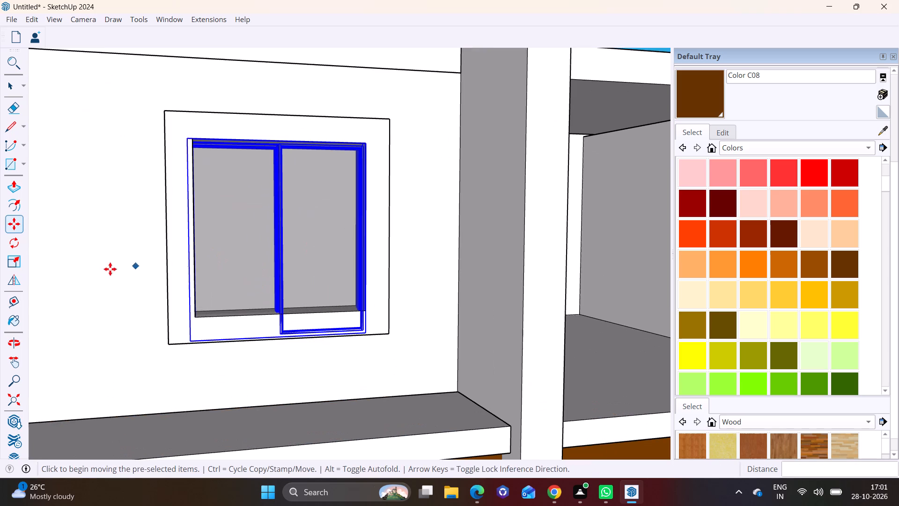
pyautogui.click(16, 257)
pyautogui.moveTo(266, 313); pyautogui.dragTo(300, 292, button='middle')
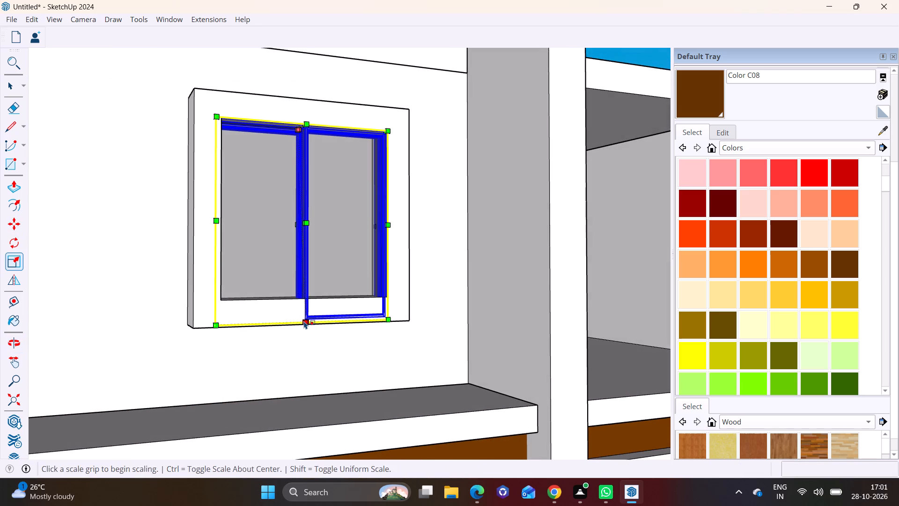
pyautogui.click(304, 321)
pyautogui.click(304, 297)
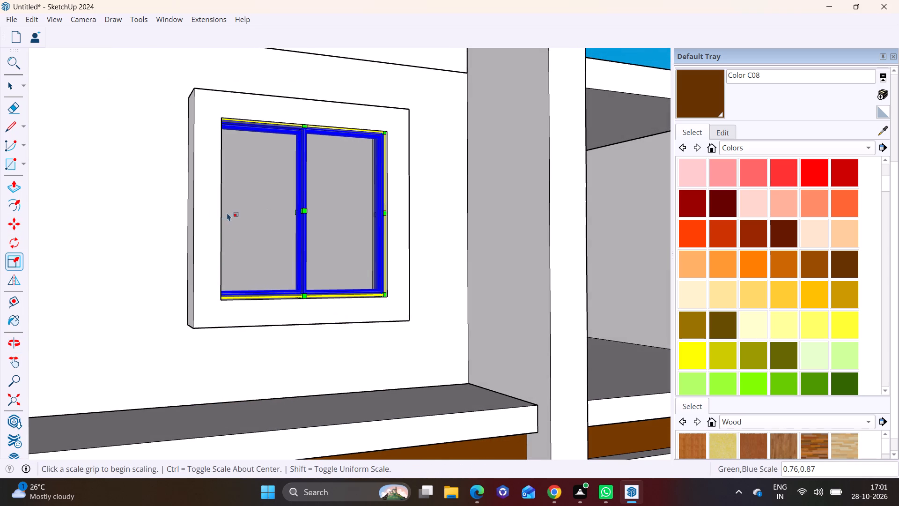
# Shift the glass panel slightly from its bottom midpoint to seat it inside the top-storey window frame.
pyautogui.moveTo(289, 233); pyautogui.dragTo(189, 260, button='middle')
pyautogui.moveTo(258, 260); pyautogui.dragTo(143, 293, button='middle')
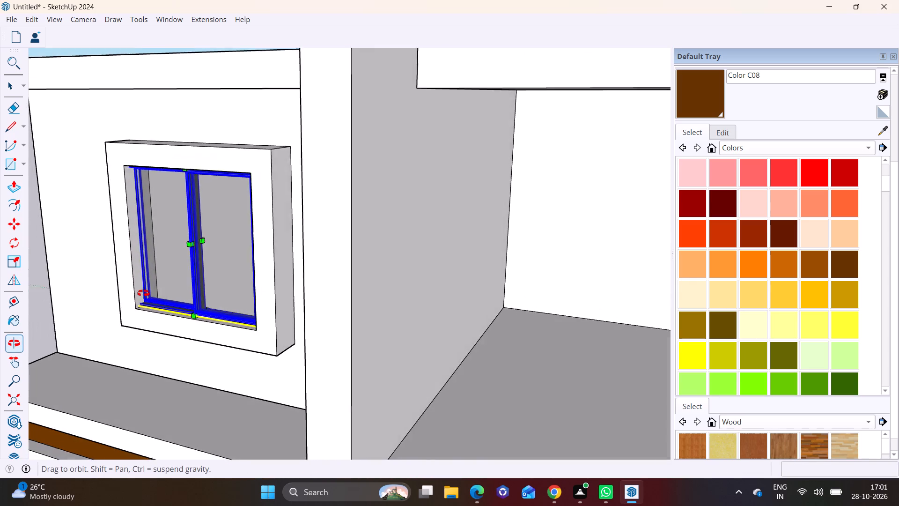
pyautogui.moveTo(143, 293); pyautogui.dragTo(142, 289, button='middle')
pyautogui.scroll(-6, 217, 274)
pyautogui.moveTo(234, 280); pyautogui.dragTo(347, 240, button='middle')
pyautogui.press('m')
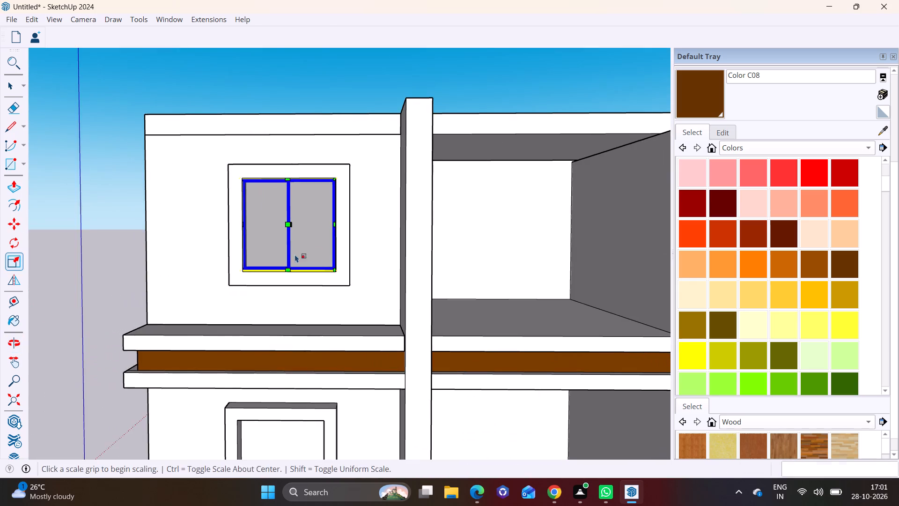
pyautogui.scroll(6, 287, 253)
pyautogui.moveTo(315, 261); pyautogui.dragTo(241, 283, button='middle')
pyautogui.scroll(6, 253, 278)
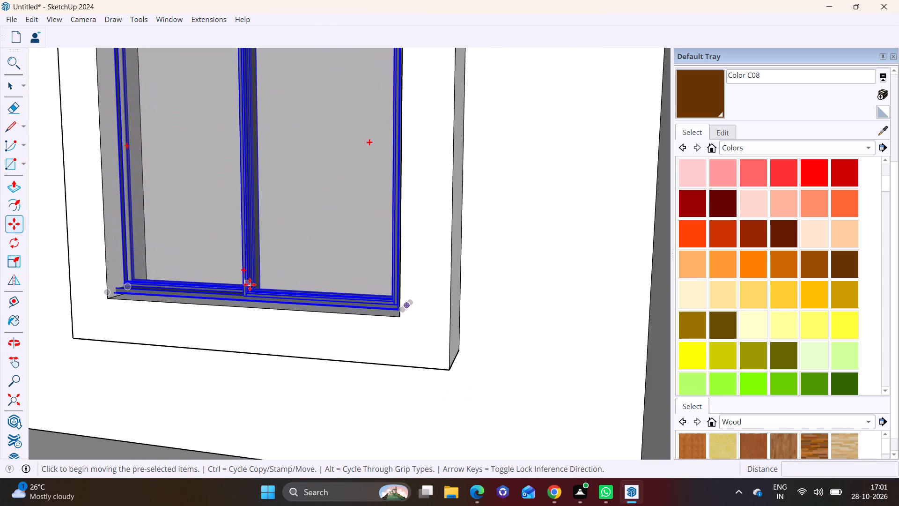
pyautogui.click(248, 295)
pyautogui.click(259, 289)
pyautogui.scroll(-3, 259, 290)
pyautogui.scroll(1, 261, 294)
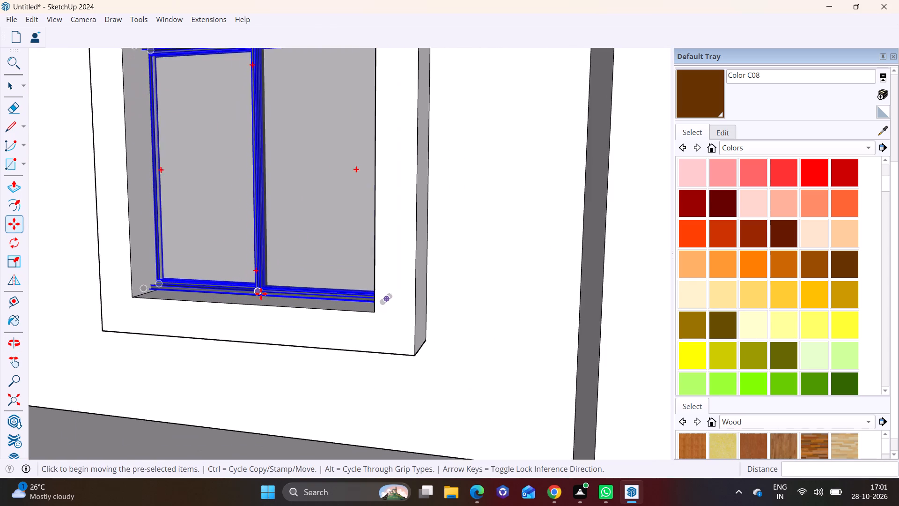
# Copy the fitted glass panel down into the window frame on the storey below.
pyautogui.scroll(-7, 262, 295)
pyautogui.moveTo(239, 228); pyautogui.dragTo(242, 204)
pyautogui.press('m')
pyautogui.click(263, 198)
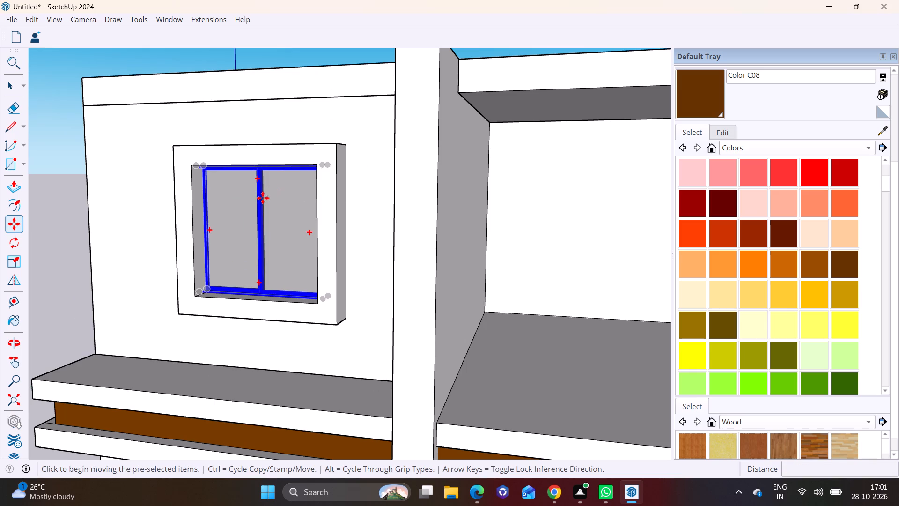
pyautogui.keyDown('shift'); pyautogui.moveTo(278, 346); pyautogui.dragTo(298, 152, button='middle'); pyautogui.keyUp('shift')
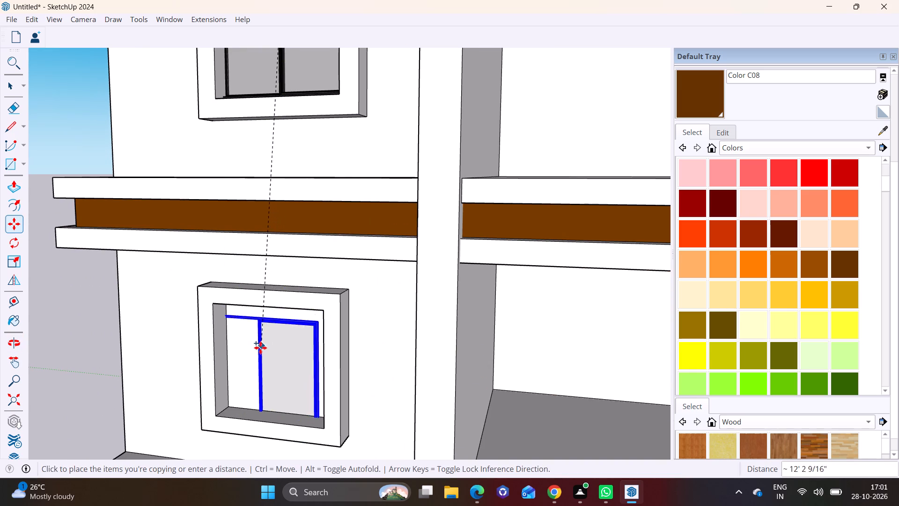
pyautogui.moveTo(260, 360); pyautogui.dragTo(239, 228, button='middle')
pyautogui.click(258, 247)
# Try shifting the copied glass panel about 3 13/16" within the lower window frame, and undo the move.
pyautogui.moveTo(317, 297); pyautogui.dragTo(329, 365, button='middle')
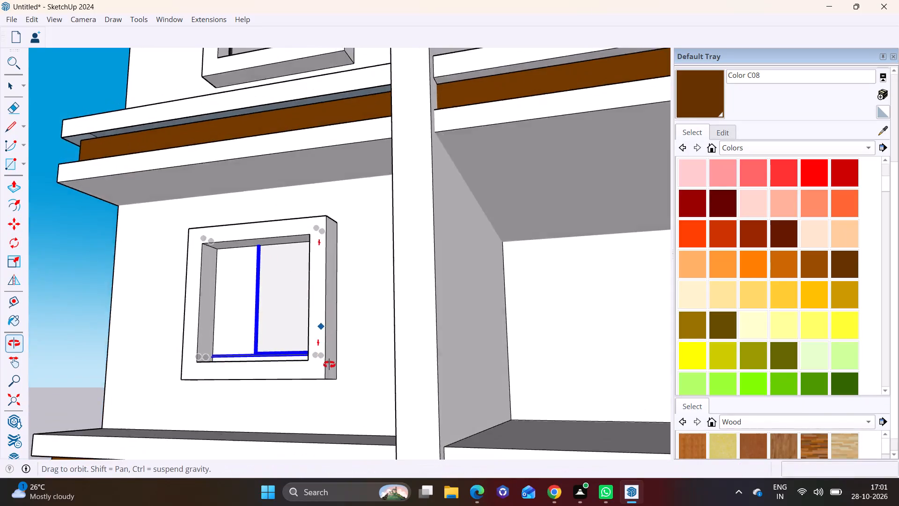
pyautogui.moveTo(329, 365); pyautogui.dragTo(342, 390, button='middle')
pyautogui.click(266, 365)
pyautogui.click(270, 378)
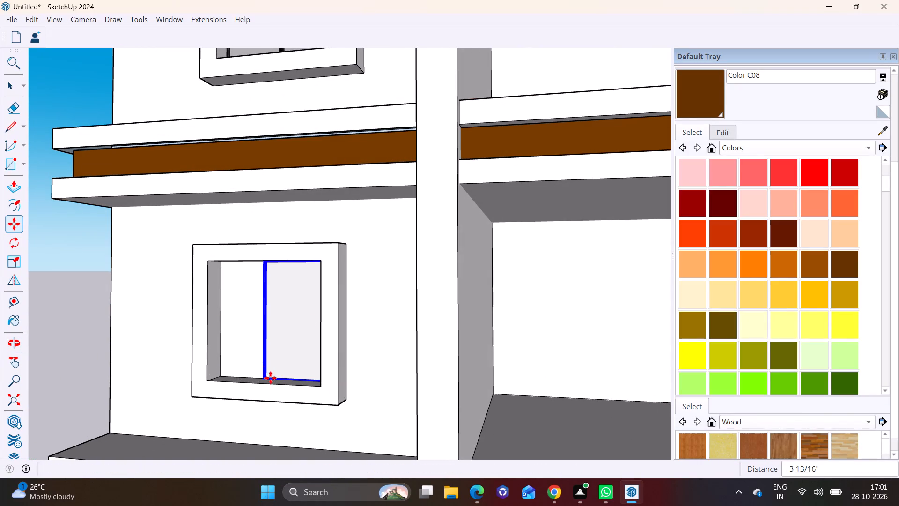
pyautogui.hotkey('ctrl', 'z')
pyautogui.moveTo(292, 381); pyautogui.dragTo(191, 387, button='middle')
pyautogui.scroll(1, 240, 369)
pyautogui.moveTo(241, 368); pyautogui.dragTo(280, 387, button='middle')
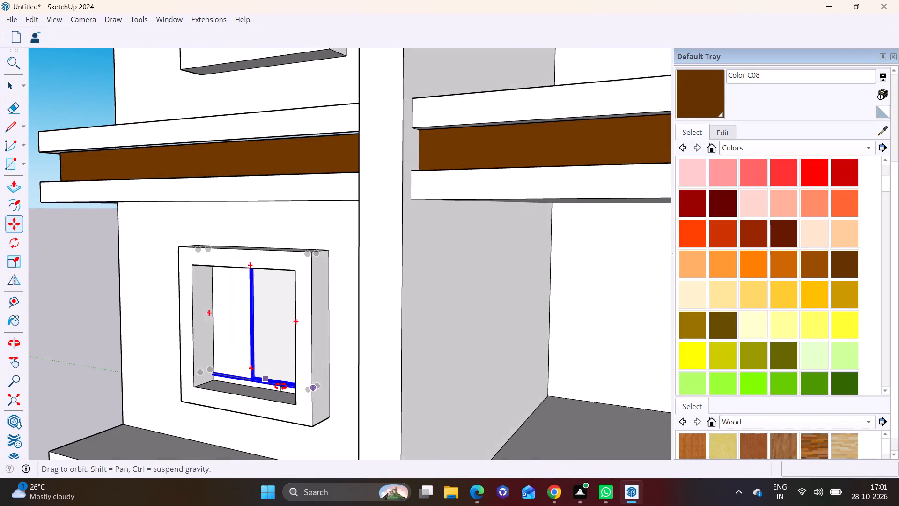
# Shift the copied glass panel about 10 1/4" so it sits inside the window frame one storey below the top.
pyautogui.moveTo(280, 387); pyautogui.dragTo(281, 387, button='middle')
pyautogui.scroll(3, 299, 389)
pyautogui.click(190, 371)
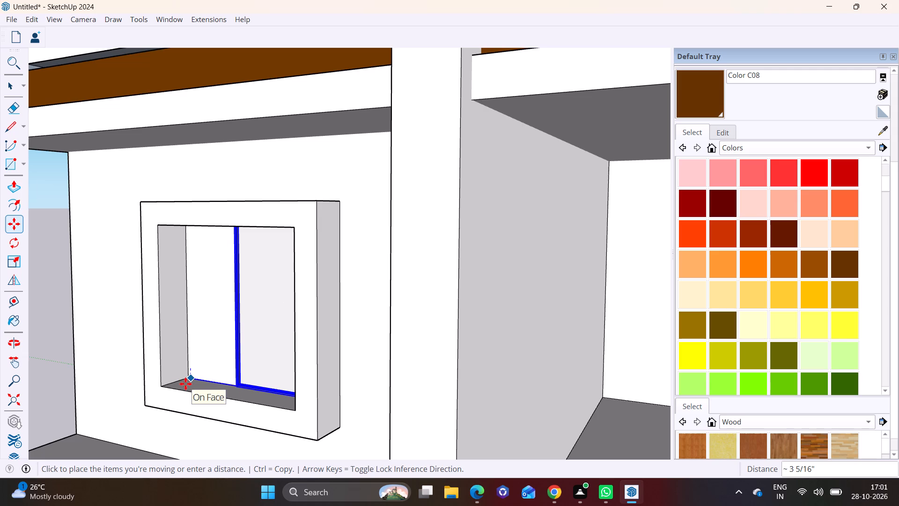
pyautogui.scroll(5, 185, 384)
pyautogui.click(184, 388)
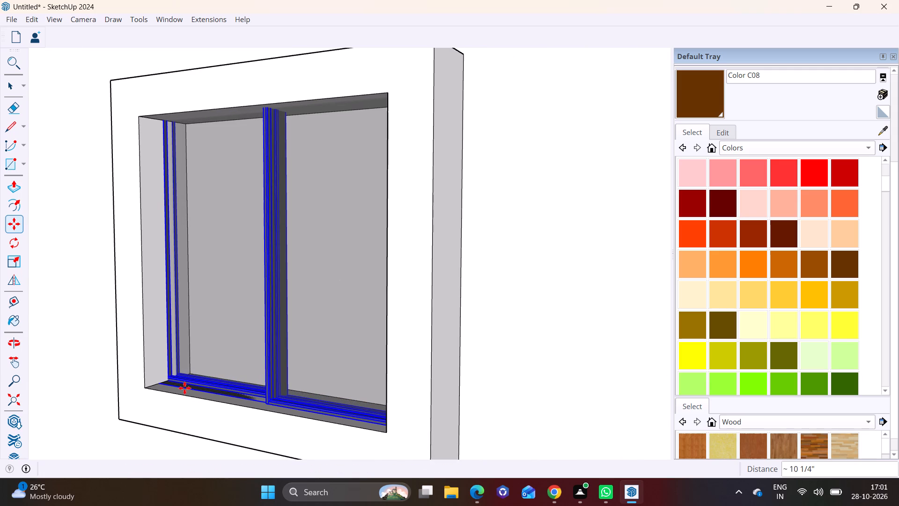
pyautogui.press('space')
pyautogui.scroll(-1, 188, 387)
pyautogui.click(44, 364)
# Copy the fitted glass panel straight down into the window frame on the third storey from the top.
pyautogui.scroll(-7, 156, 343)
pyautogui.keyDown('shift'); pyautogui.moveTo(260, 352); pyautogui.dragTo(366, 290, button='middle'); pyautogui.keyUp('shift')
pyautogui.click(321, 276)
pyautogui.press('m')
pyautogui.click(328, 259)
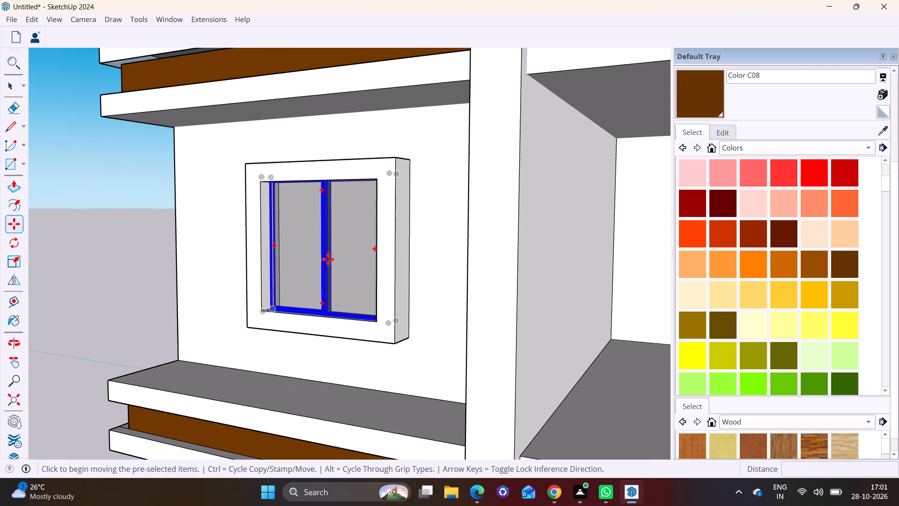
pyautogui.keyDown('shift'); pyautogui.moveTo(332, 374); pyautogui.dragTo(346, 213, button='middle'); pyautogui.keyUp('shift')
pyautogui.keyDown('shift'); pyautogui.moveTo(356, 430); pyautogui.dragTo(356, 327, button='middle'); pyautogui.keyUp('shift')
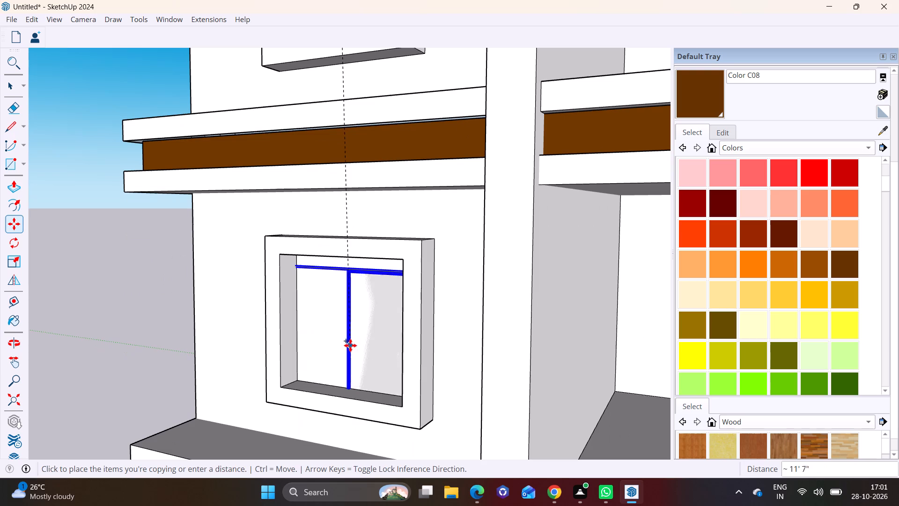
pyautogui.click(337, 336)
# Copy the glass panel down about 11' into the window frame on the fourth storey from the top.
pyautogui.click(343, 335)
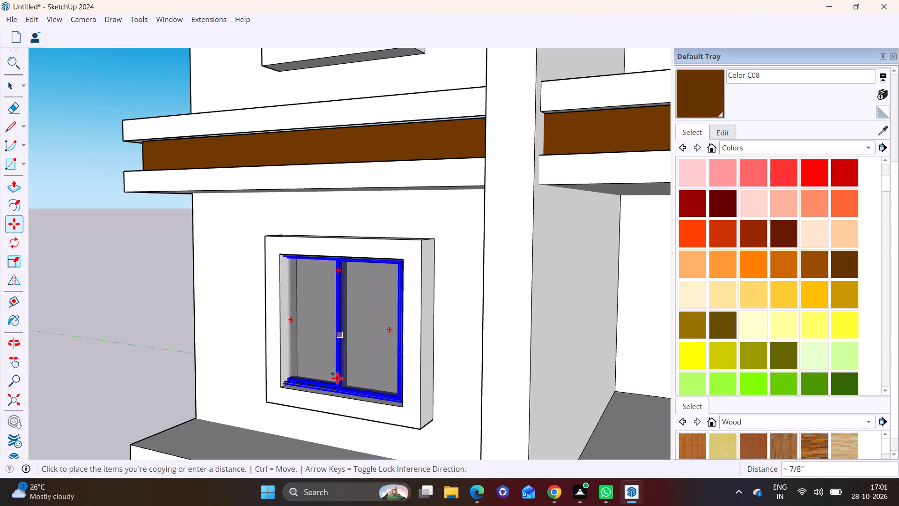
pyautogui.keyDown('shift'); pyautogui.moveTo(346, 441); pyautogui.dragTo(356, 238, button='middle'); pyautogui.keyUp('shift')
pyautogui.moveTo(381, 443); pyautogui.dragTo(393, 309, button='middle')
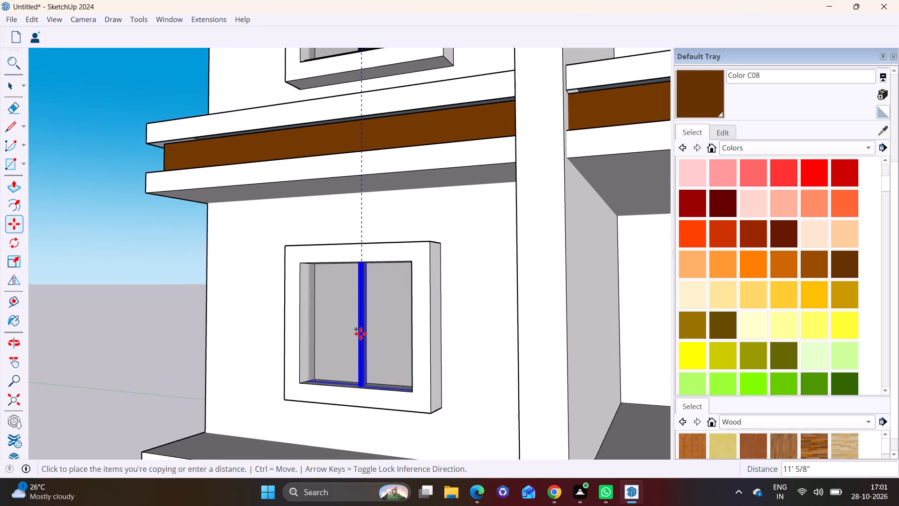
pyautogui.click(361, 327)
# Copy the glass panel down to the shorter window frame on the fifth storey from the top.
pyautogui.click(361, 323)
pyautogui.keyDown('shift'); pyautogui.moveTo(362, 378); pyautogui.dragTo(369, 240, button='middle'); pyautogui.keyUp('shift')
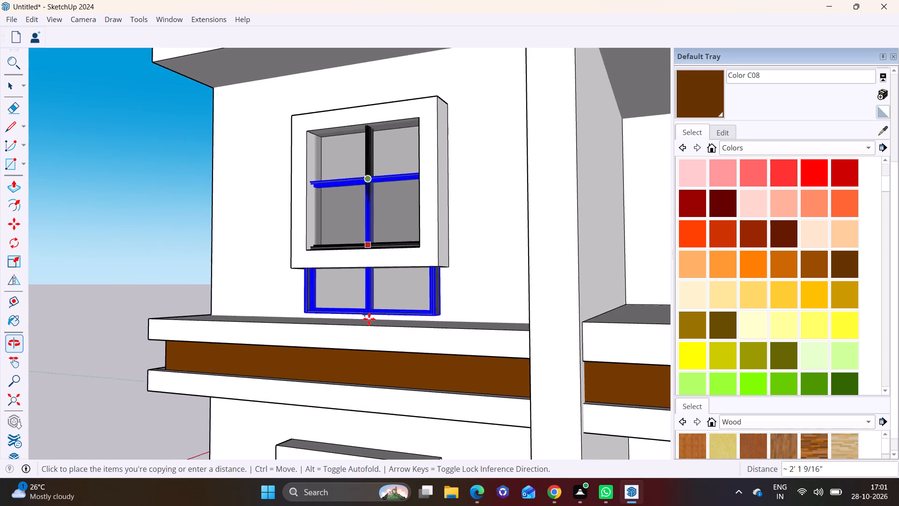
pyautogui.keyDown('shift'); pyautogui.moveTo(371, 373); pyautogui.dragTo(383, 216, button='middle'); pyautogui.keyUp('shift')
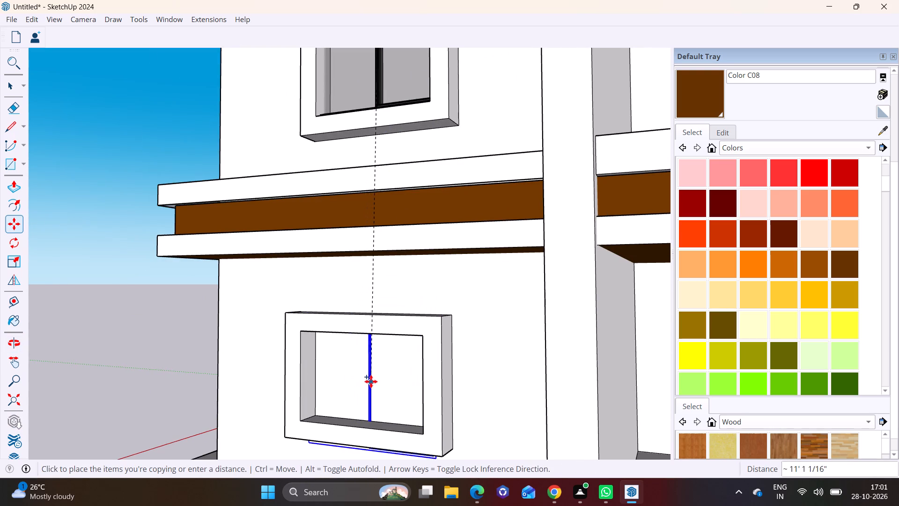
pyautogui.moveTo(367, 350); pyautogui.dragTo(363, 296, button='middle')
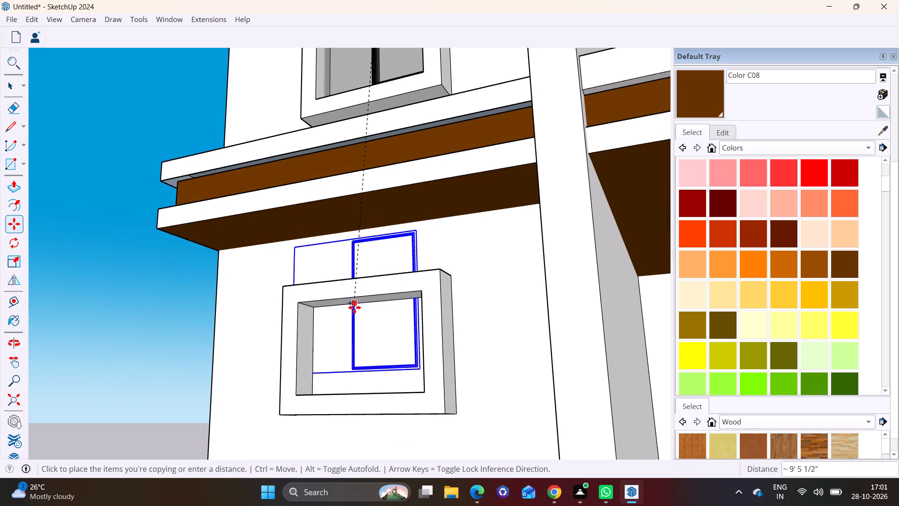
pyautogui.click(381, 308)
# Scale the new glass panel down uniformly from its upper corner towards the shorter opening's size.
pyautogui.moveTo(398, 308); pyautogui.dragTo(482, 357, button='middle')
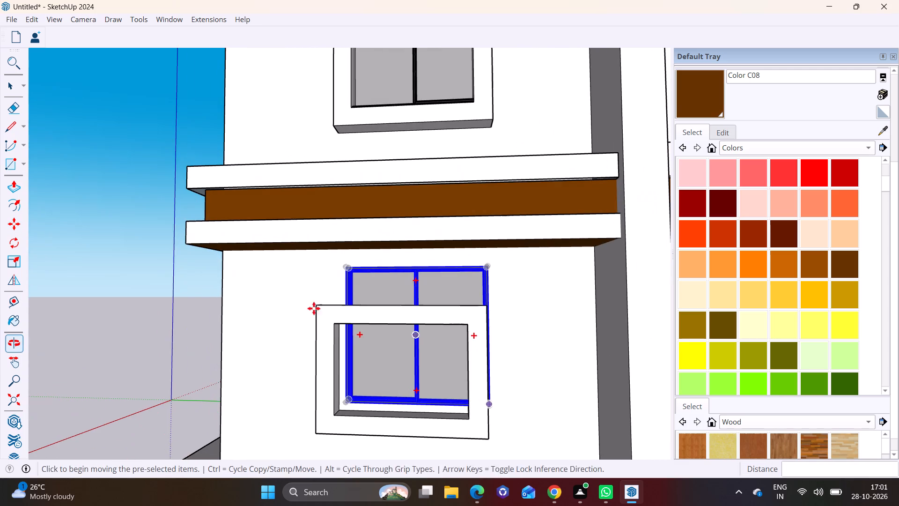
pyautogui.click(13, 259)
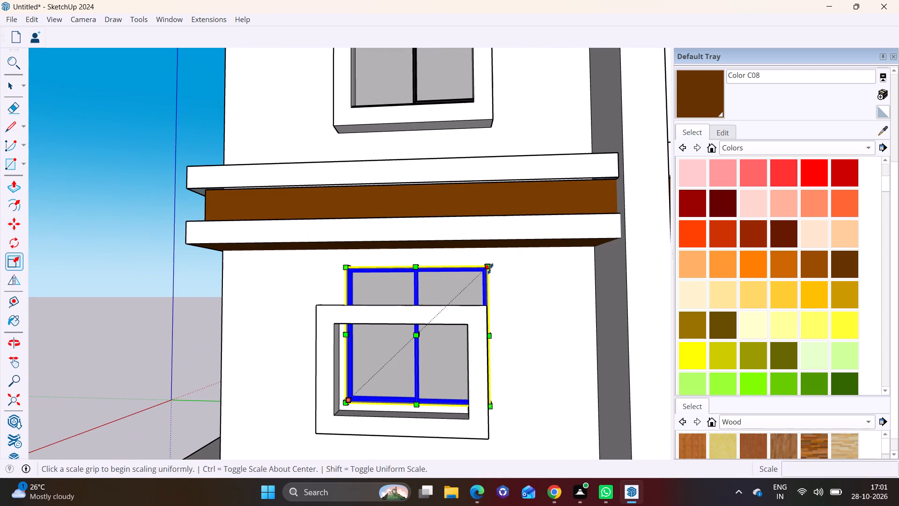
pyautogui.click(491, 268)
pyautogui.click(465, 304)
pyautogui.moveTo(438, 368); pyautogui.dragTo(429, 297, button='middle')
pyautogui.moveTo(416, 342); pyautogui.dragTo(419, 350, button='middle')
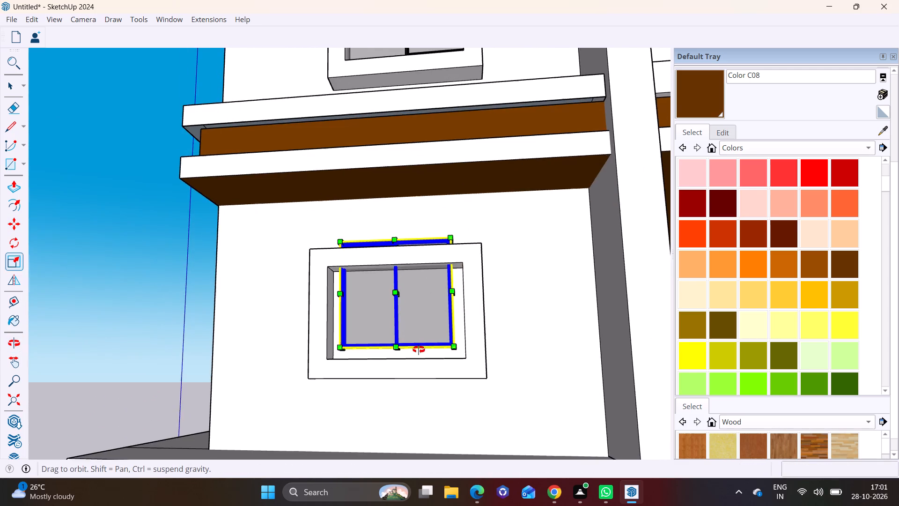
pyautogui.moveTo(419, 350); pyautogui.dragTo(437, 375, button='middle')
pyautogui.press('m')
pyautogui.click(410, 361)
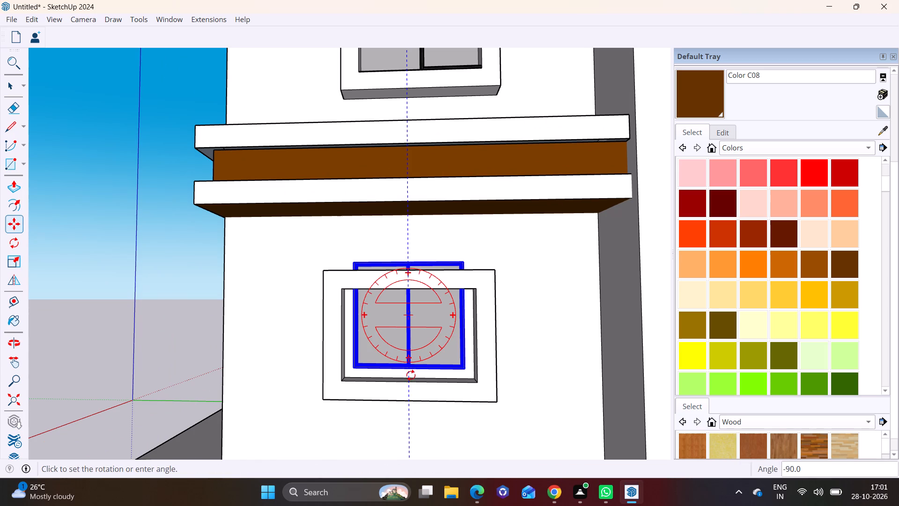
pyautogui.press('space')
# Move the reduced glass panel down about 4 15/16" to rest on the shorter window frame's sill.
pyautogui.moveTo(424, 364); pyautogui.dragTo(280, 419, button='middle')
pyautogui.scroll(5, 302, 397)
pyautogui.keyDown('shift'); pyautogui.moveTo(319, 386); pyautogui.dragTo(332, 313, button='middle'); pyautogui.keyUp('shift')
pyautogui.scroll(1, 389, 334)
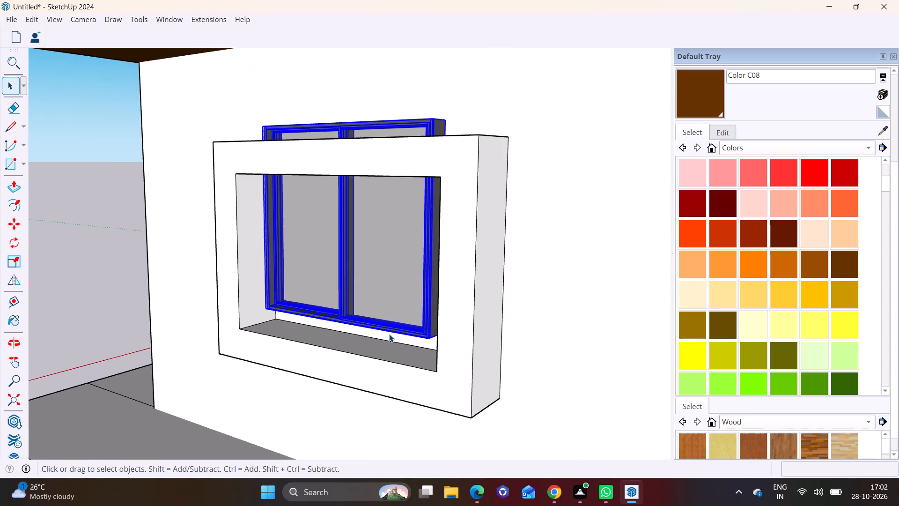
pyautogui.moveTo(394, 334); pyautogui.dragTo(442, 324, button='middle')
pyautogui.press('m')
pyautogui.click(372, 303)
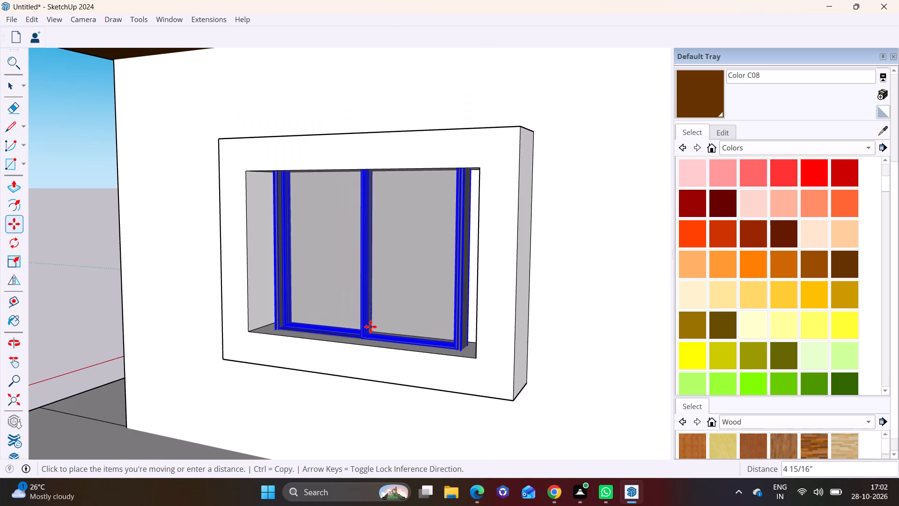
pyautogui.click(367, 327)
# Stretch the glass panel at both side edges to fill the opening's width, by factors of about 1.10 and 1.09.
pyautogui.scroll(1, 403, 313)
pyautogui.moveTo(407, 313); pyautogui.dragTo(470, 300, button='middle')
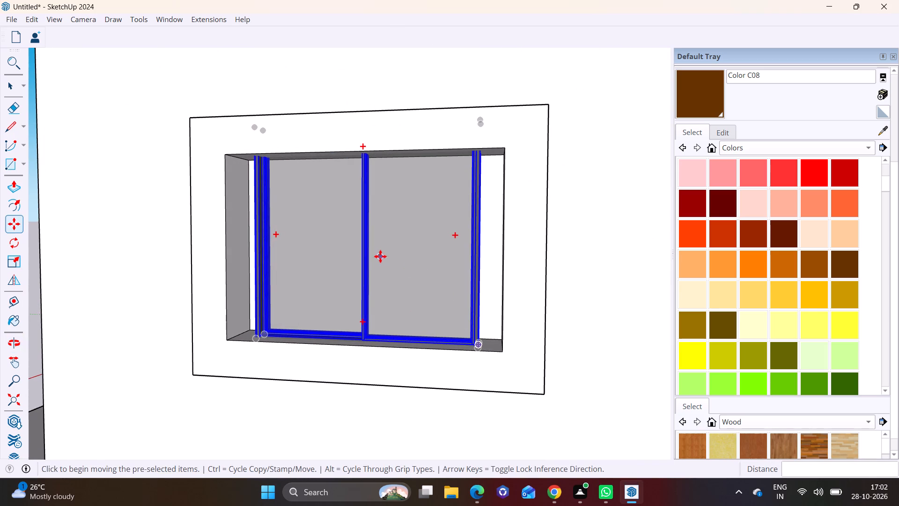
pyautogui.click(20, 264)
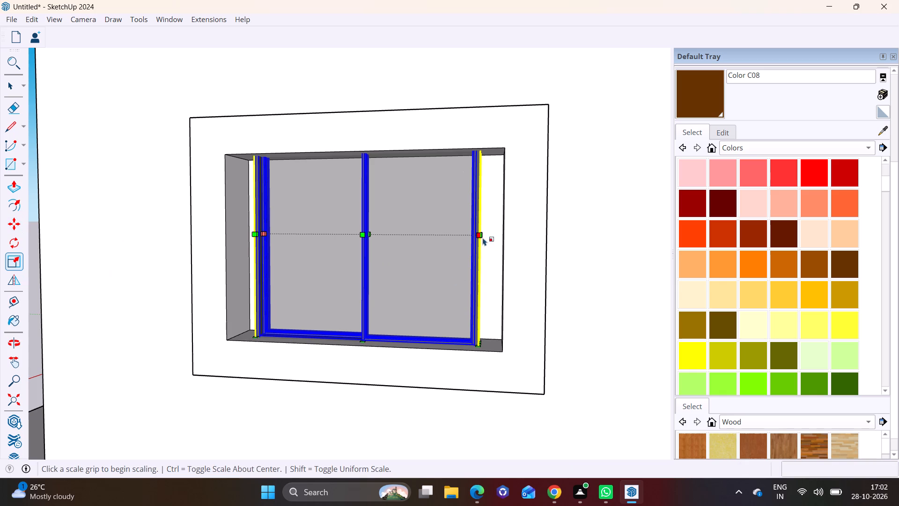
pyautogui.click(483, 238)
pyautogui.click(506, 238)
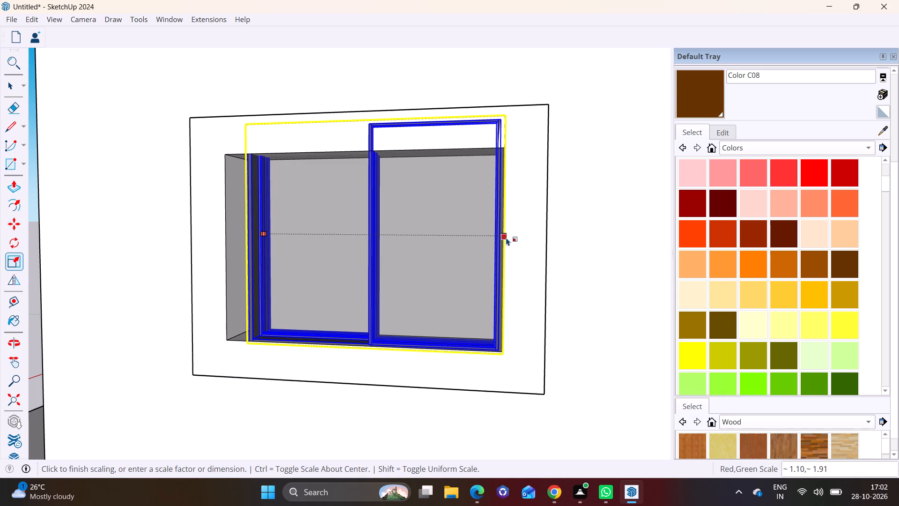
pyautogui.click(250, 233)
pyautogui.click(233, 231)
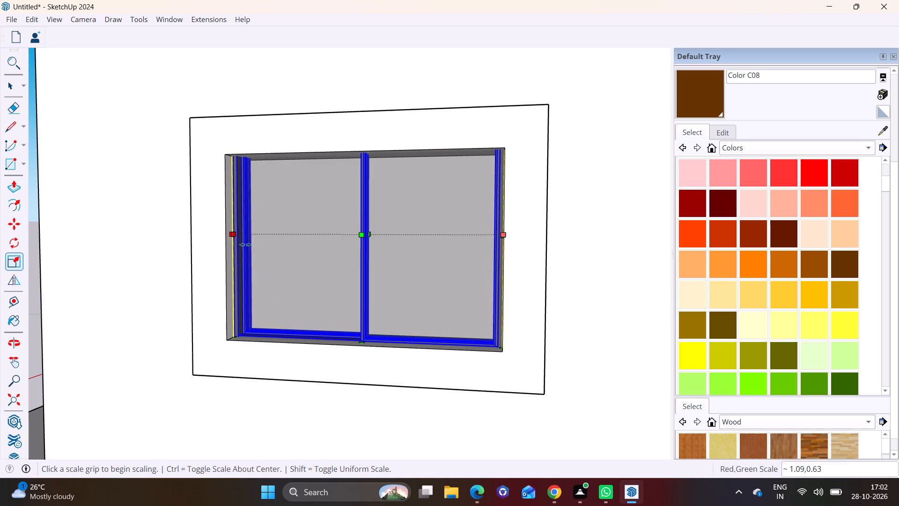
pyautogui.press('space')
pyautogui.click(273, 378)
# Copy the resized glass panel down about 11' into the window frame on the storey above ground level.
pyautogui.scroll(-8, 273, 375)
pyautogui.keyDown('shift'); pyautogui.moveTo(337, 384); pyautogui.dragTo(311, 195, button='middle'); pyautogui.keyUp('shift')
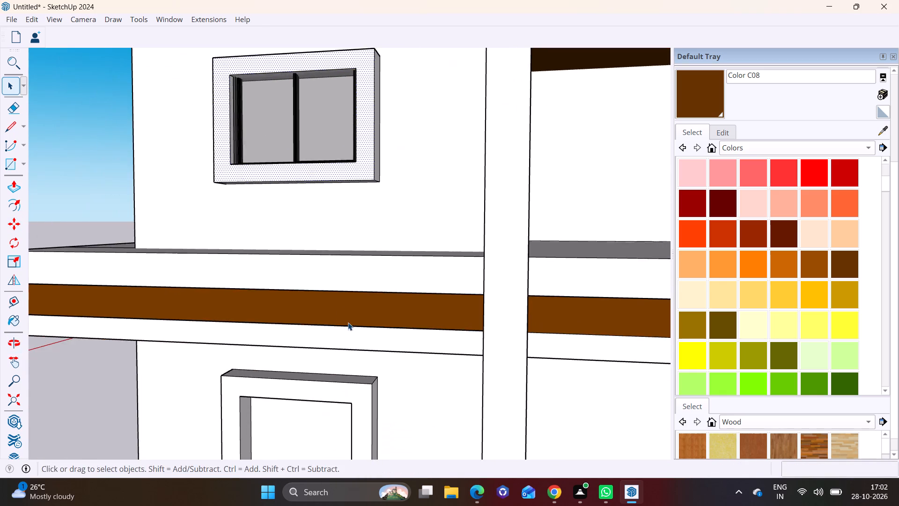
pyautogui.keyDown('shift'); pyautogui.moveTo(350, 323); pyautogui.dragTo(363, 238, button='middle'); pyautogui.keyUp('shift')
pyautogui.scroll(-8, 363, 238)
pyautogui.click(336, 142)
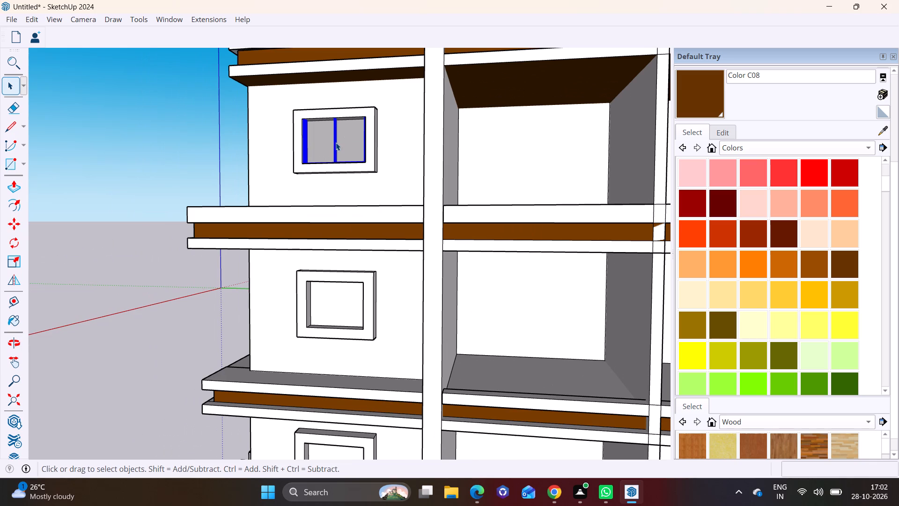
pyautogui.press('m')
pyautogui.click(336, 142)
pyautogui.click(324, 305)
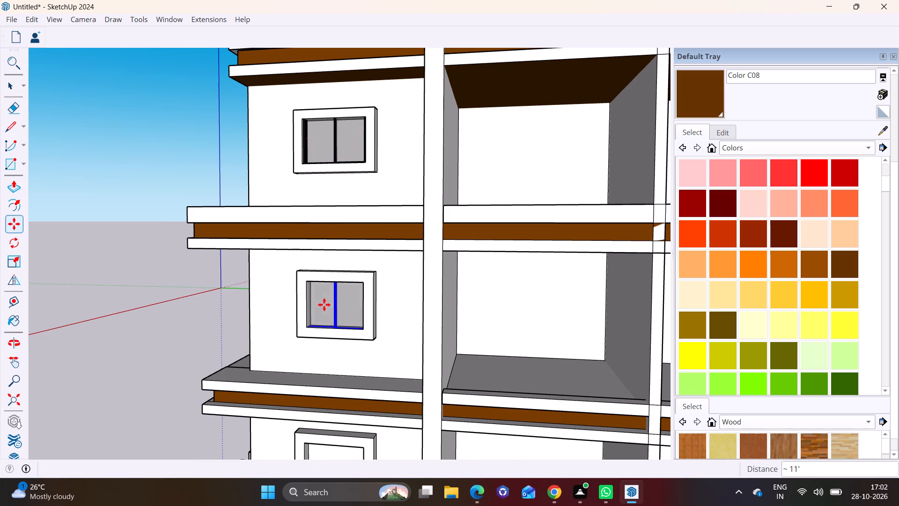
# Copy the resized glass panel down about 11' into the lowest storey's window frame.
pyautogui.click(331, 305)
pyautogui.keyDown('shift'); pyautogui.moveTo(339, 351); pyautogui.dragTo(349, 220, button='middle'); pyautogui.keyUp('shift')
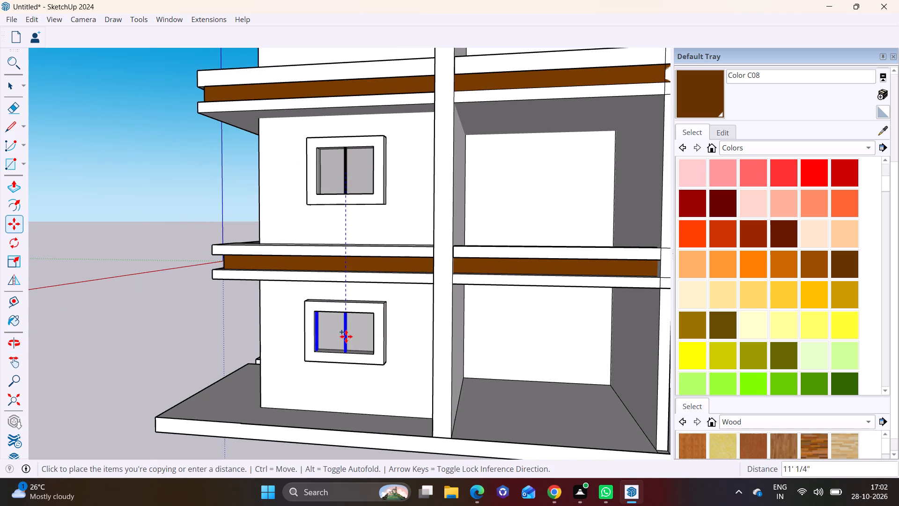
pyautogui.click(346, 337)
pyautogui.press('space')
pyautogui.click(183, 323)
# Examine the whole building from several sides, checking the window column, floor bands and open bays.
pyautogui.moveTo(346, 326); pyautogui.dragTo(330, 357, button='middle')
pyautogui.scroll(-1, 354, 313)
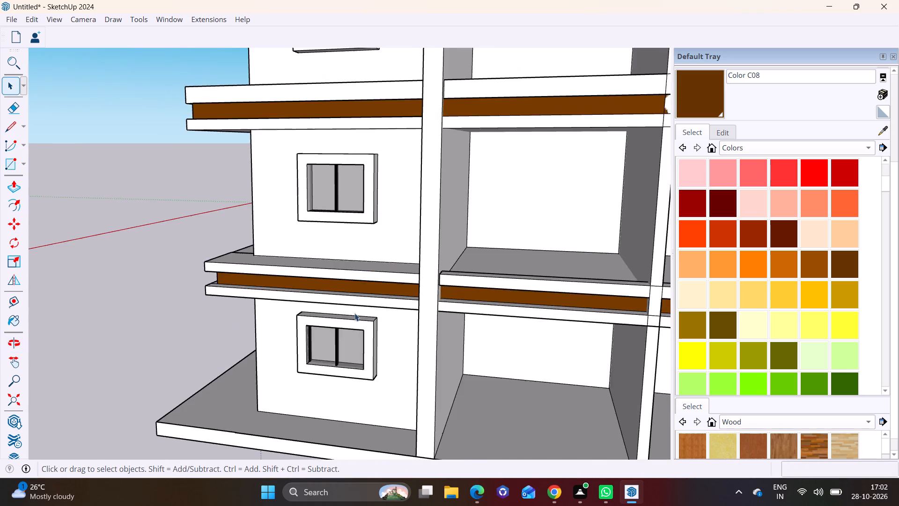
pyautogui.scroll(-15, 354, 313)
pyautogui.keyDown('shift'); pyautogui.moveTo(359, 325); pyautogui.dragTo(304, 353, button='middle'); pyautogui.keyUp('shift')
pyautogui.moveTo(350, 348); pyautogui.dragTo(423, 343, button='middle')
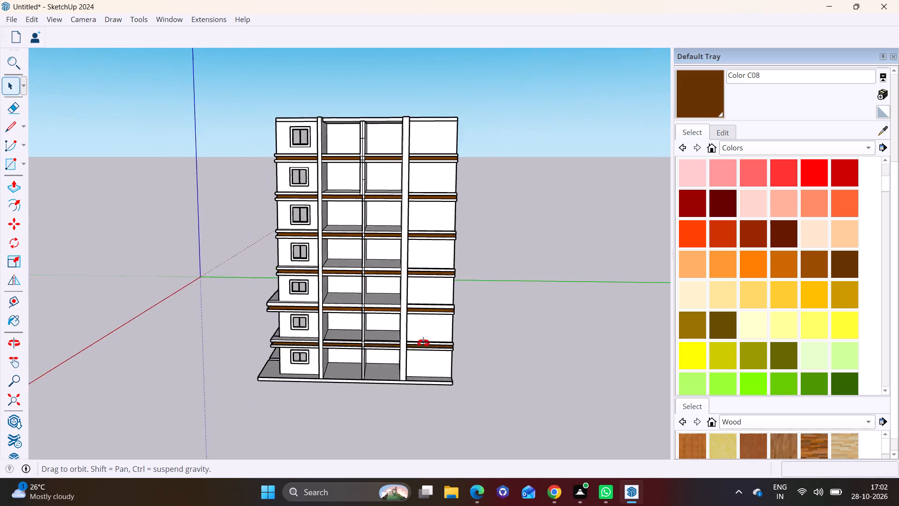
pyautogui.moveTo(423, 343); pyautogui.dragTo(577, 329, button='middle')
pyautogui.scroll(-1, 408, 319)
pyautogui.keyDown('shift'); pyautogui.moveTo(284, 300); pyautogui.dragTo(413, 292, button='middle'); pyautogui.keyUp('shift')
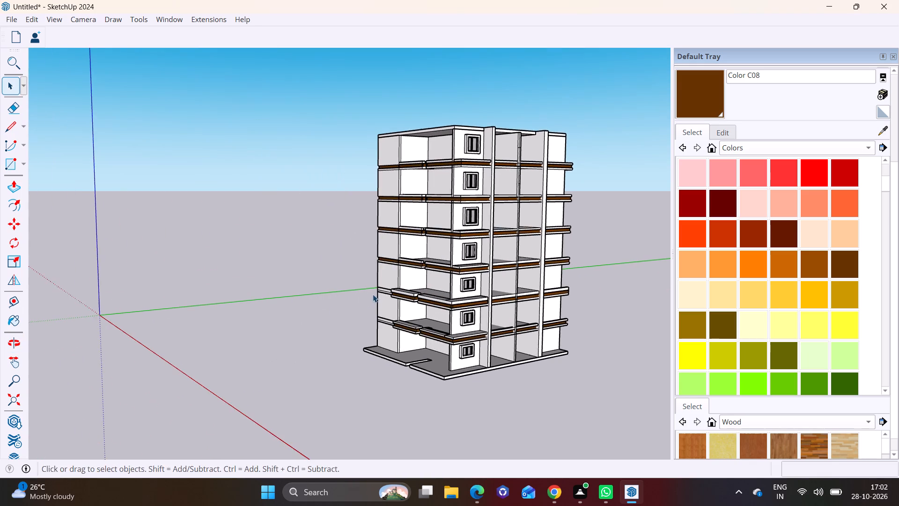
pyautogui.moveTo(376, 294); pyautogui.dragTo(432, 286, button='middle')
pyautogui.scroll(9, 351, 302)
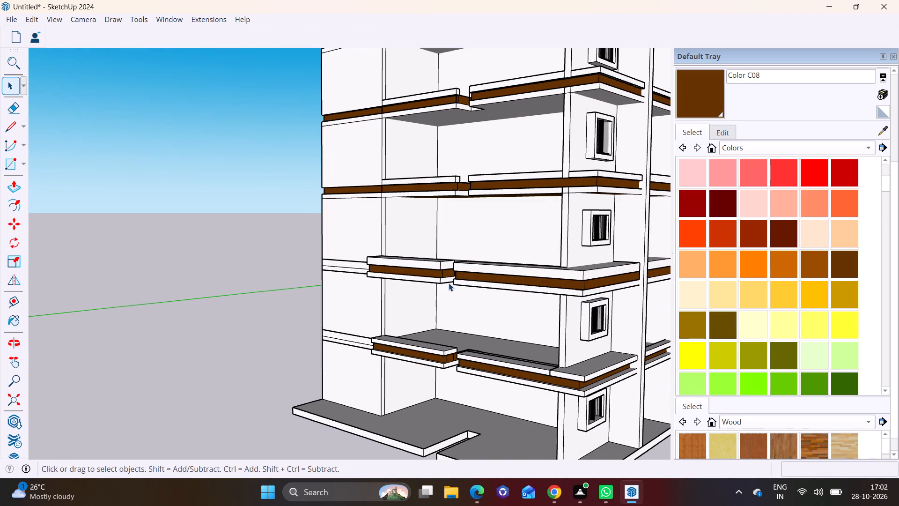
pyautogui.keyDown('shift'); pyautogui.moveTo(453, 300); pyautogui.dragTo(432, 246, button='middle'); pyautogui.keyUp('shift')
pyautogui.scroll(-2, 445, 342)
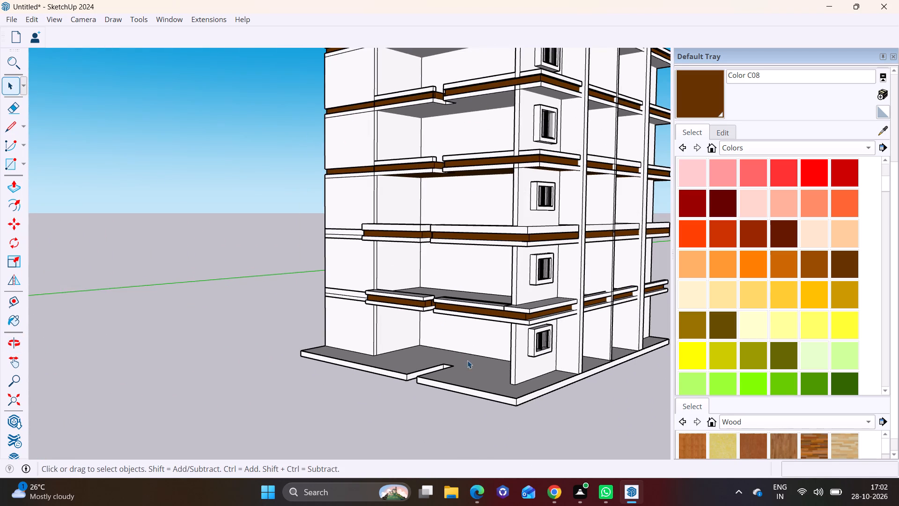
pyautogui.keyDown('shift'); pyautogui.moveTo(464, 360); pyautogui.dragTo(390, 341, button='middle'); pyautogui.keyUp('shift')
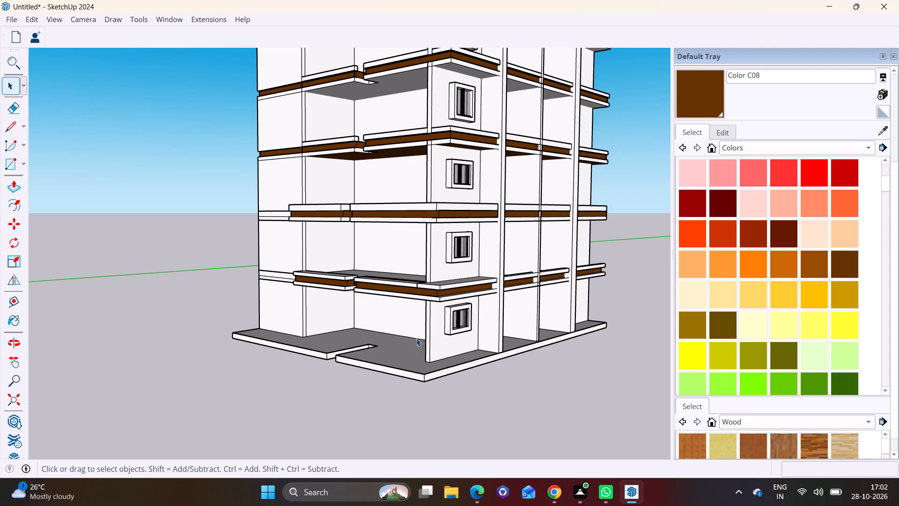
pyautogui.keyDown('shift'); pyautogui.moveTo(422, 276); pyautogui.dragTo(413, 370, button='middle'); pyautogui.keyUp('shift')
pyautogui.moveTo(420, 361); pyautogui.dragTo(383, 424, button='middle')
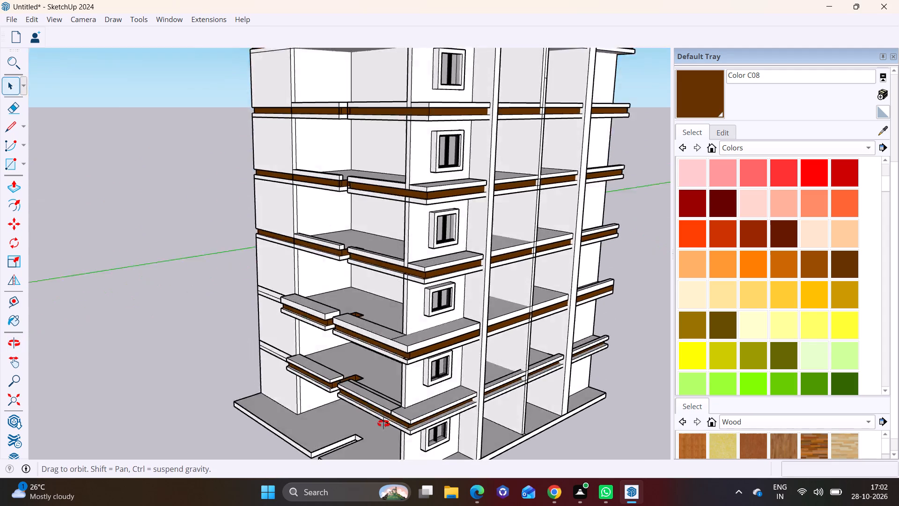
pyautogui.moveTo(383, 424); pyautogui.dragTo(423, 390, button='middle')
pyautogui.scroll(-2, 391, 394)
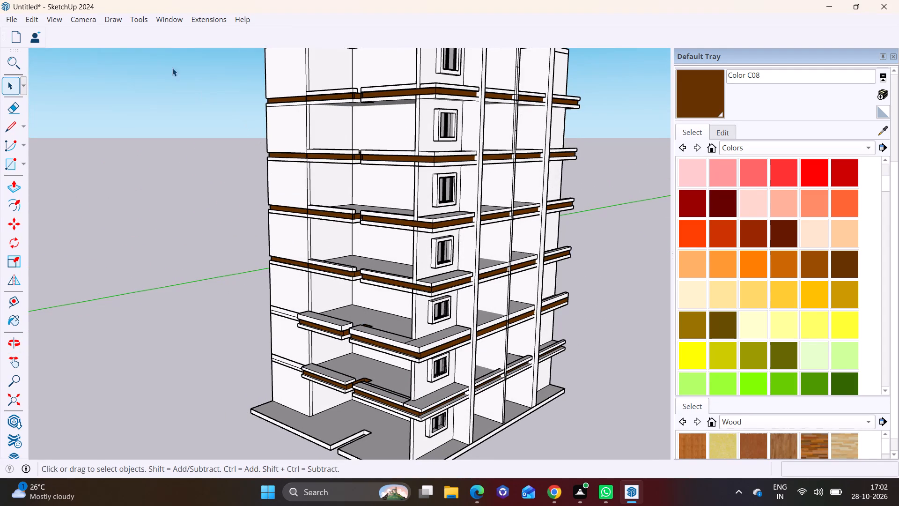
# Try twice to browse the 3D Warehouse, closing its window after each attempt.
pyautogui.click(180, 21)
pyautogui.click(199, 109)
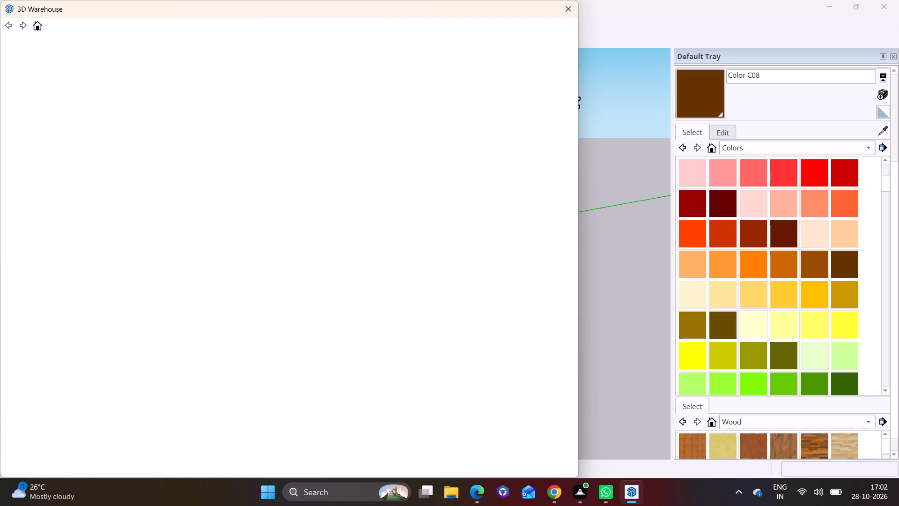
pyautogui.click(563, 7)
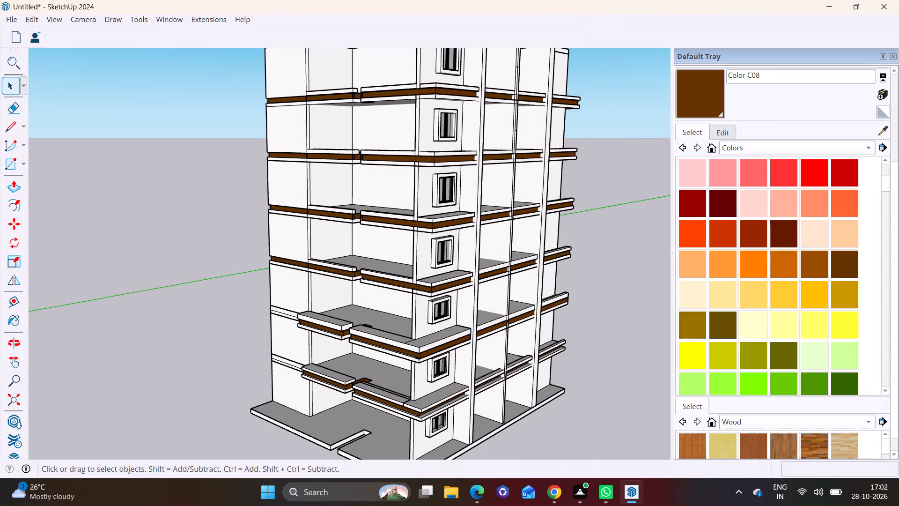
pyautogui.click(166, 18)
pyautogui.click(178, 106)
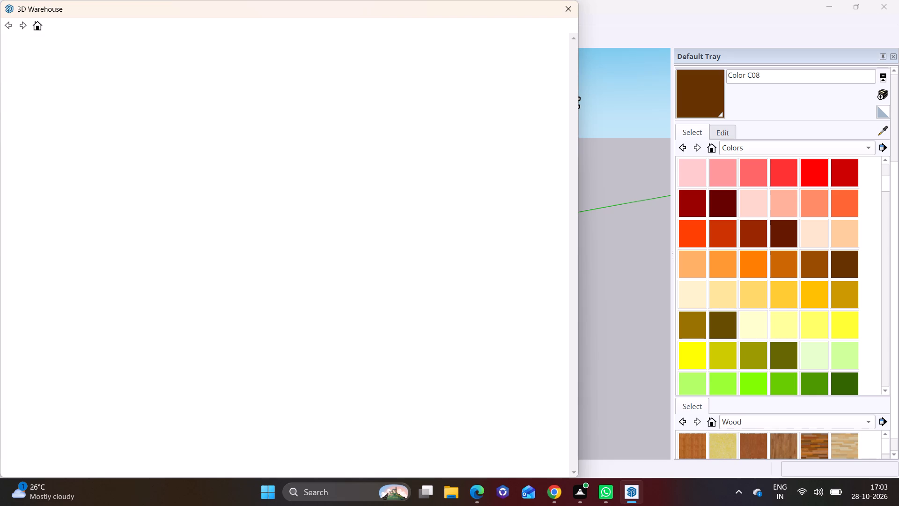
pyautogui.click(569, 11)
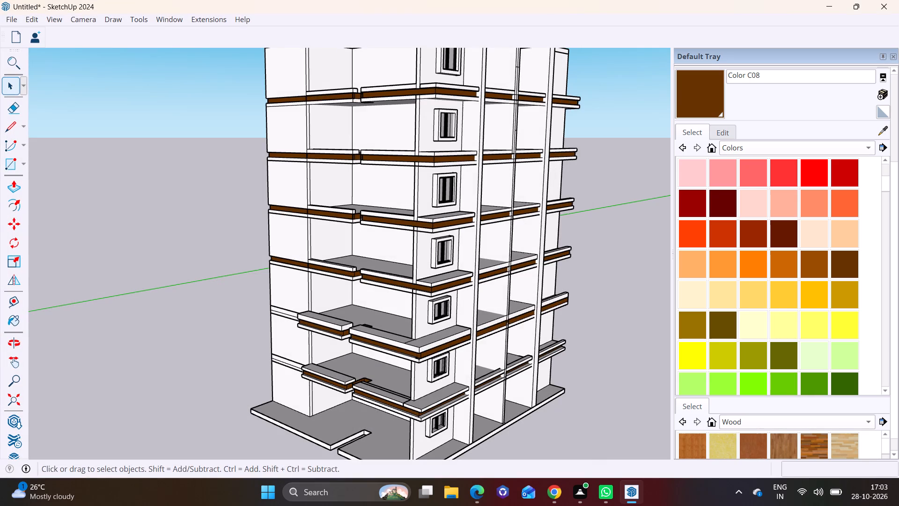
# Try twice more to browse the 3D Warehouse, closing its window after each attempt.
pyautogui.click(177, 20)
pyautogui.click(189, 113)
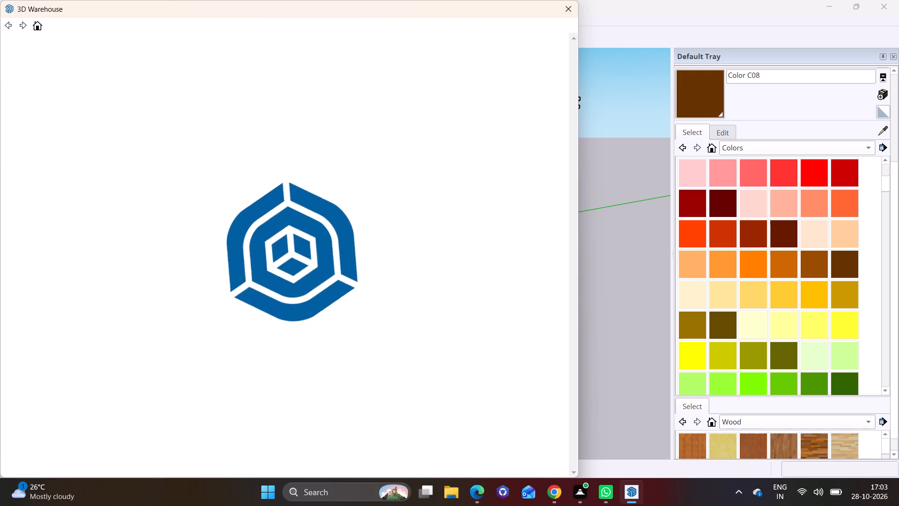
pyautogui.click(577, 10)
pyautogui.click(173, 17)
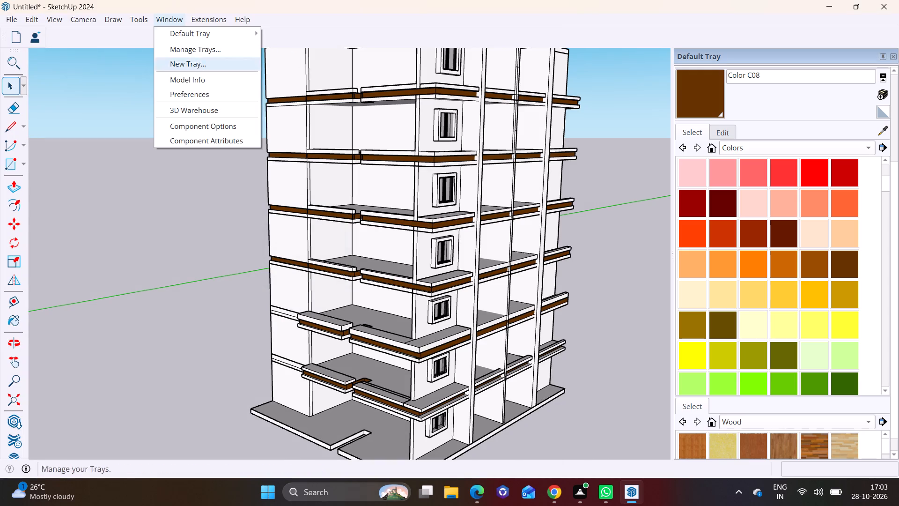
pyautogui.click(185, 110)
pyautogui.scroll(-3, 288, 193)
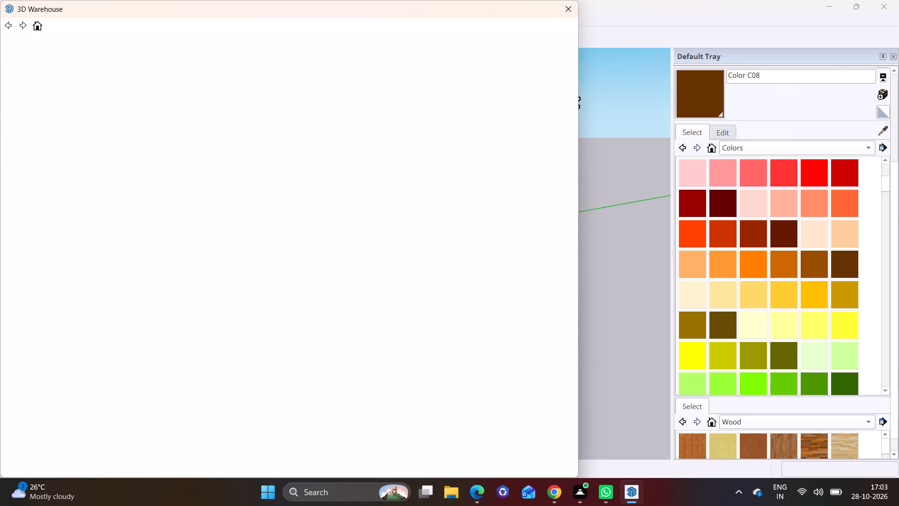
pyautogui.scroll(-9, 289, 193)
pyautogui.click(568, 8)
# Copy the glass panel from the lowest storey's window frame up onto the building's roof.
pyautogui.scroll(-3, 468, 187)
pyautogui.moveTo(463, 246); pyautogui.dragTo(464, 196, button='middle')
pyautogui.scroll(2, 482, 278)
pyautogui.keyDown('shift'); pyautogui.moveTo(467, 275); pyautogui.dragTo(461, 246, button='middle'); pyautogui.keyUp('shift')
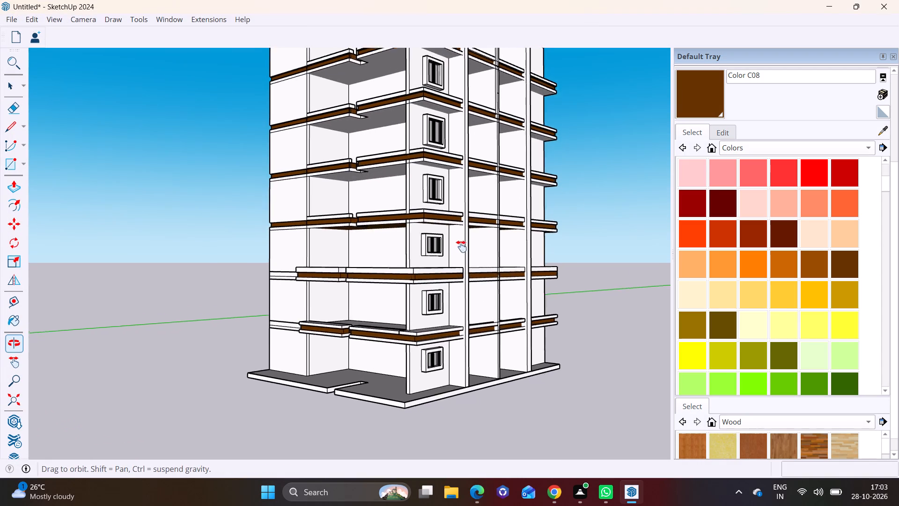
pyautogui.keyDown('shift'); pyautogui.moveTo(461, 246); pyautogui.dragTo(476, 226, button='middle'); pyautogui.keyUp('shift')
pyautogui.scroll(-2, 484, 251)
pyautogui.scroll(3, 474, 290)
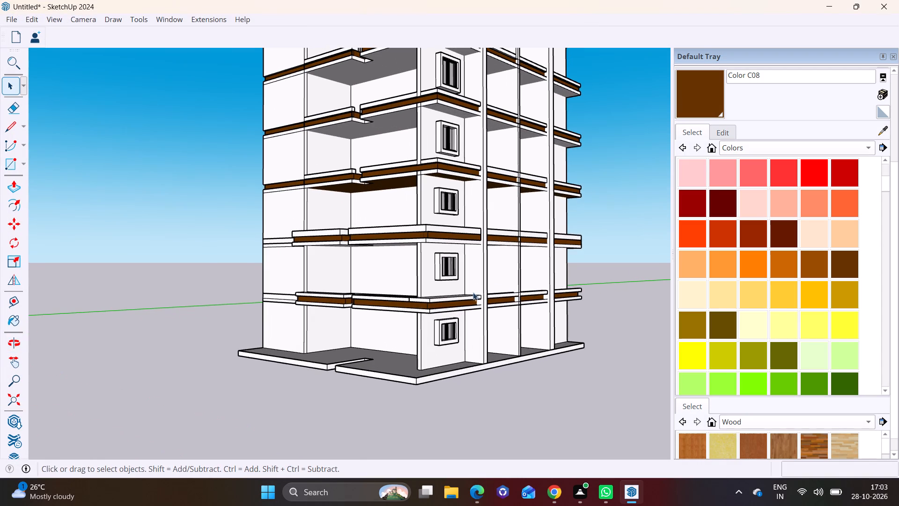
pyautogui.click(451, 330)
pyautogui.press('m')
pyautogui.click(448, 332)
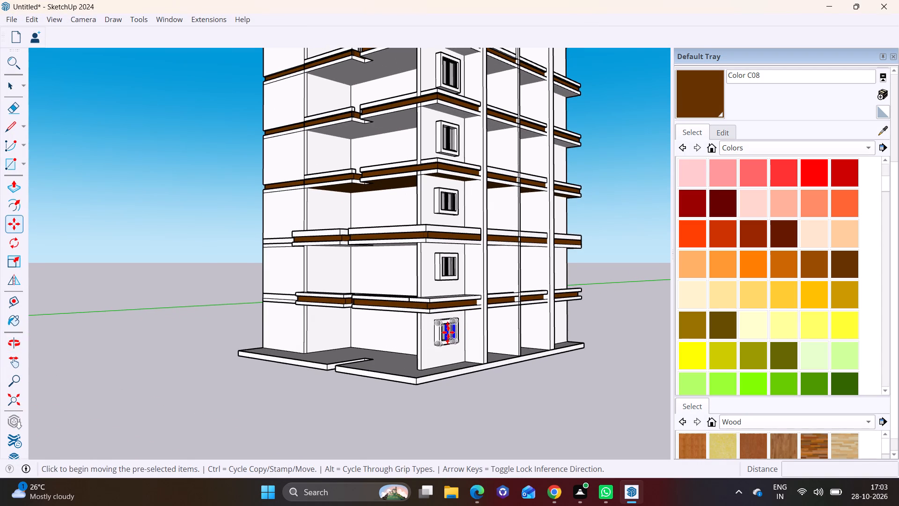
pyautogui.keyDown('shift'); pyautogui.moveTo(397, 239); pyautogui.dragTo(384, 429, button='middle'); pyautogui.keyUp('shift')
pyautogui.keyDown('shift'); pyautogui.moveTo(390, 158); pyautogui.dragTo(389, 339, button='middle'); pyautogui.keyUp('shift')
pyautogui.moveTo(376, 264); pyautogui.dragTo(384, 332, button='middle')
pyautogui.moveTo(380, 274); pyautogui.dragTo(383, 222, button='middle')
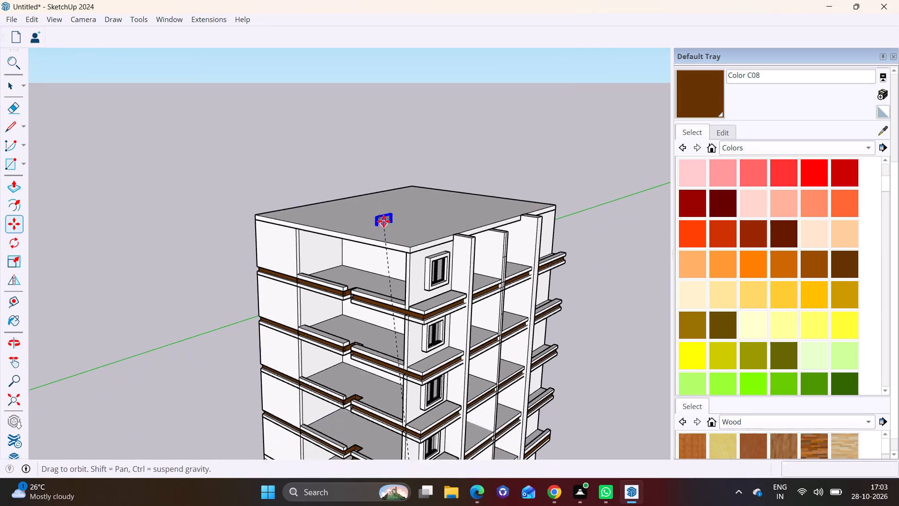
pyautogui.scroll(-3, 405, 244)
pyautogui.moveTo(398, 223); pyautogui.dragTo(410, 169, button='middle')
pyautogui.keyDown('shift'); pyautogui.moveTo(415, 181); pyautogui.dragTo(415, 375, button='middle'); pyautogui.keyUp('shift')
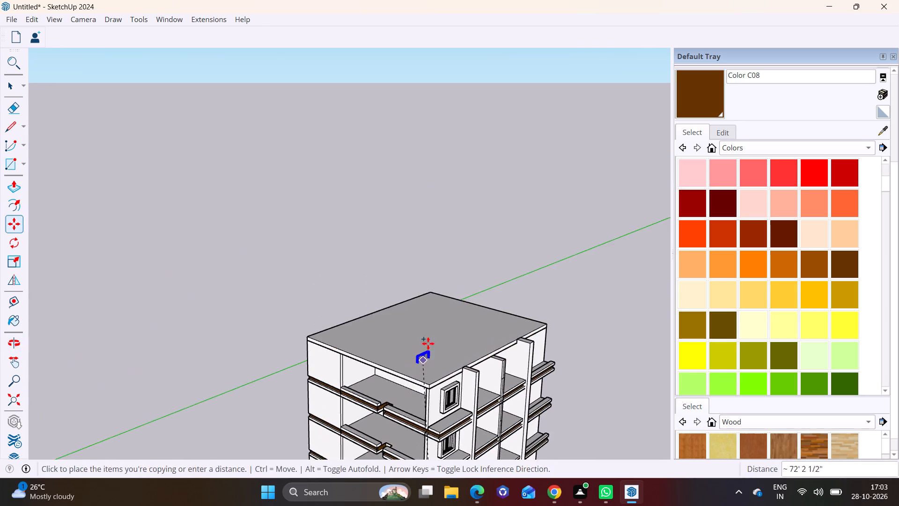
pyautogui.moveTo(423, 318); pyautogui.dragTo(424, 276, button='middle')
pyautogui.click(431, 316)
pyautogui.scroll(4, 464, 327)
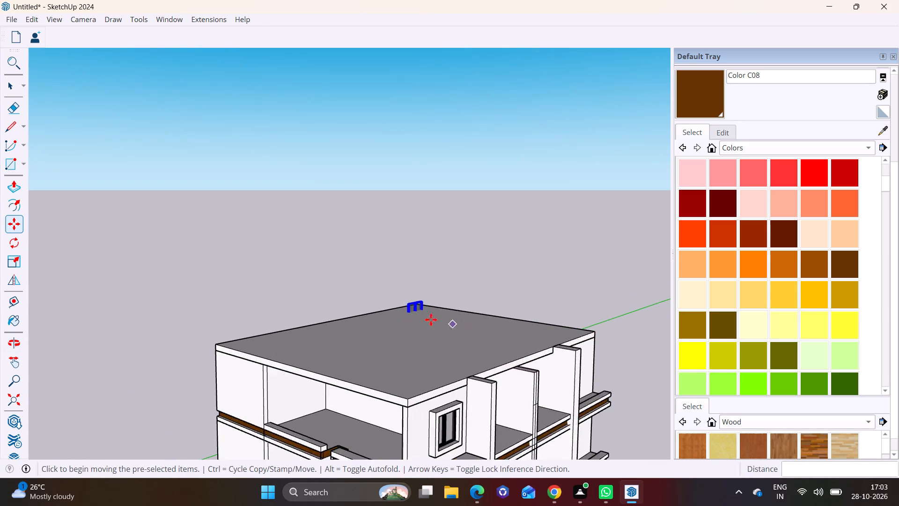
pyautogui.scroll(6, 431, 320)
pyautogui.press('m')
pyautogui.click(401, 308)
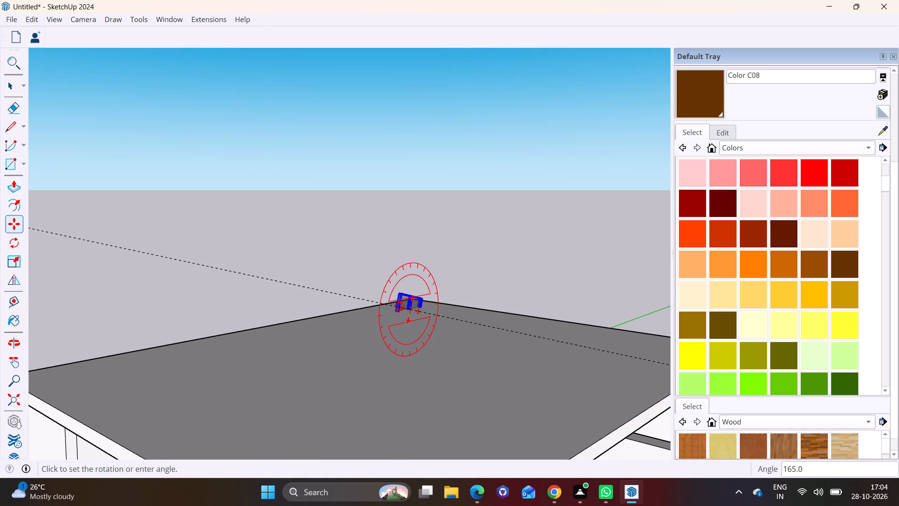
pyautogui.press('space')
# Reposition the copied glass panel so it stands on the roof slab, inside its edges.
pyautogui.scroll(6, 413, 305)
pyautogui.press('m')
pyautogui.moveTo(401, 300); pyautogui.dragTo(399, 298)
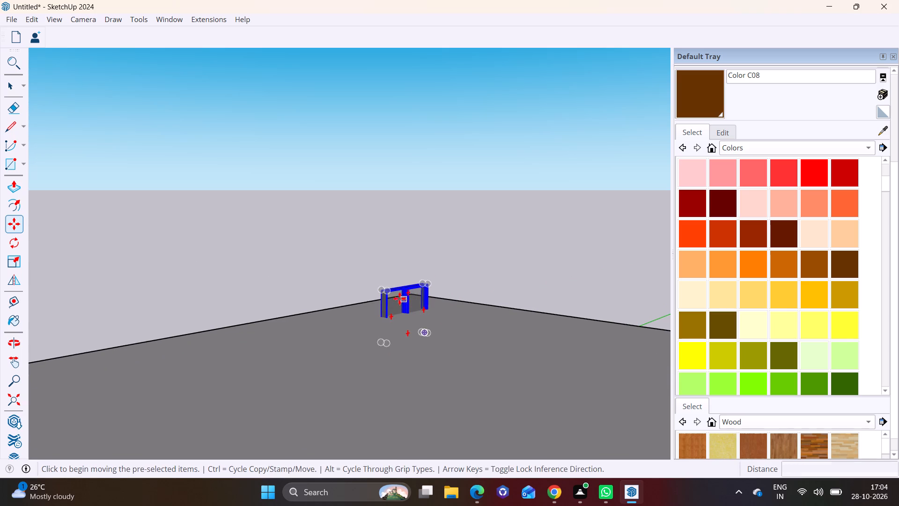
pyautogui.moveTo(399, 298); pyautogui.dragTo(399, 294)
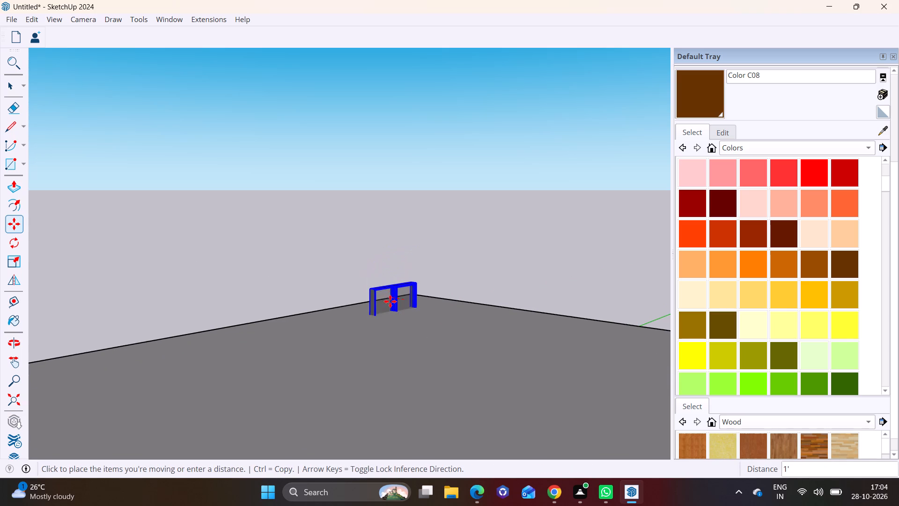
pyautogui.click(386, 259)
pyautogui.moveTo(415, 297); pyautogui.dragTo(559, 281, button='middle')
pyautogui.moveTo(318, 287); pyautogui.dragTo(323, 288)
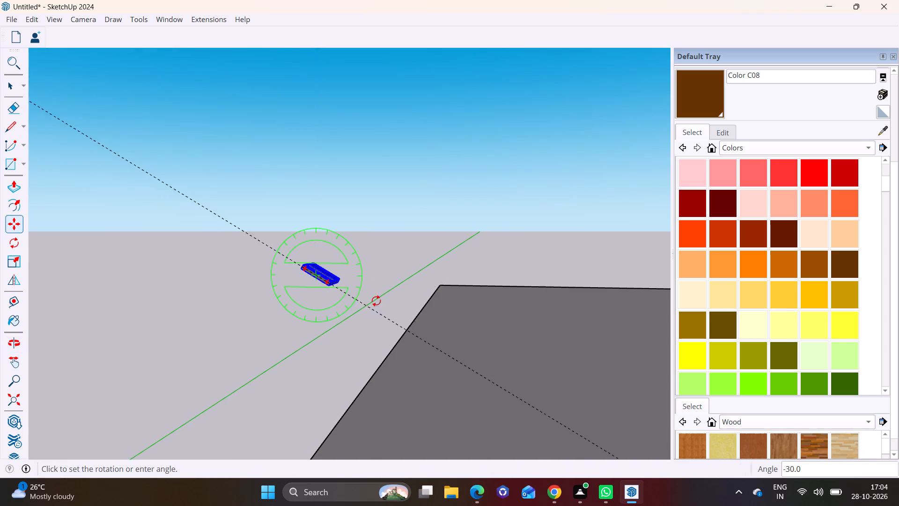
pyautogui.press('space')
pyautogui.press('m')
pyautogui.click(320, 287)
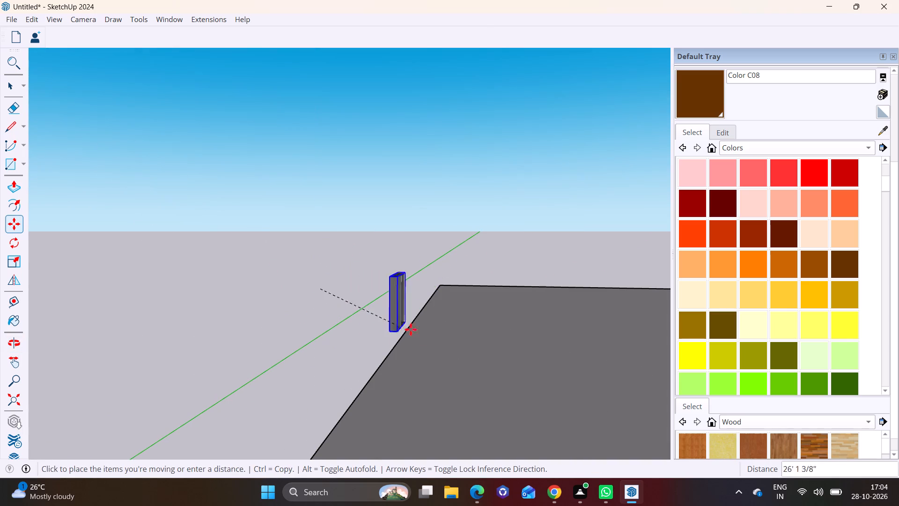
pyautogui.click(526, 365)
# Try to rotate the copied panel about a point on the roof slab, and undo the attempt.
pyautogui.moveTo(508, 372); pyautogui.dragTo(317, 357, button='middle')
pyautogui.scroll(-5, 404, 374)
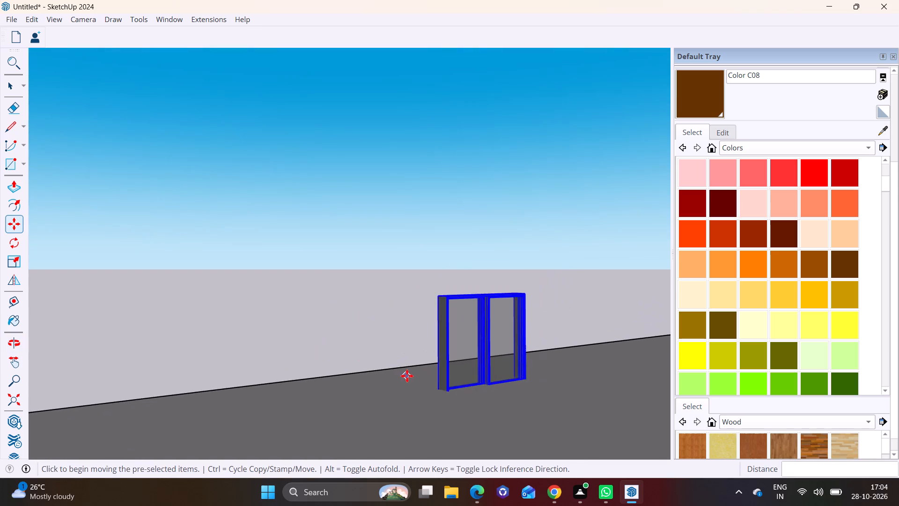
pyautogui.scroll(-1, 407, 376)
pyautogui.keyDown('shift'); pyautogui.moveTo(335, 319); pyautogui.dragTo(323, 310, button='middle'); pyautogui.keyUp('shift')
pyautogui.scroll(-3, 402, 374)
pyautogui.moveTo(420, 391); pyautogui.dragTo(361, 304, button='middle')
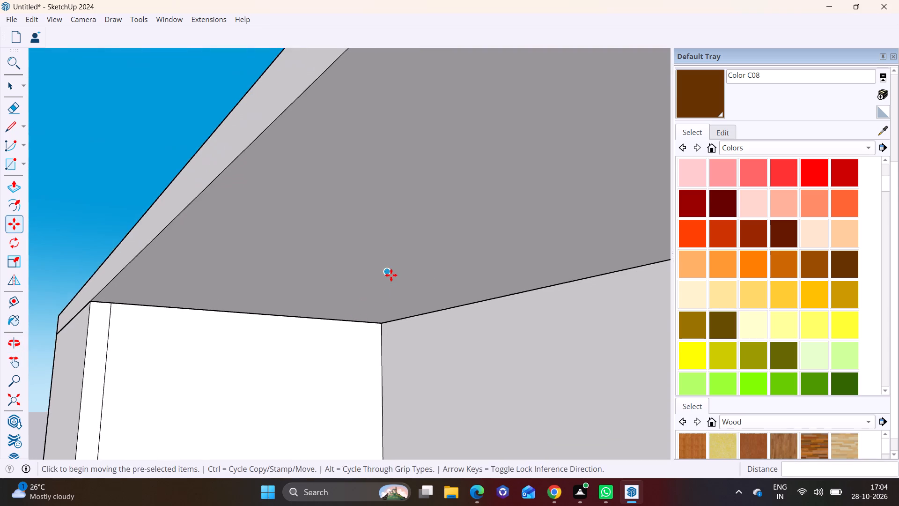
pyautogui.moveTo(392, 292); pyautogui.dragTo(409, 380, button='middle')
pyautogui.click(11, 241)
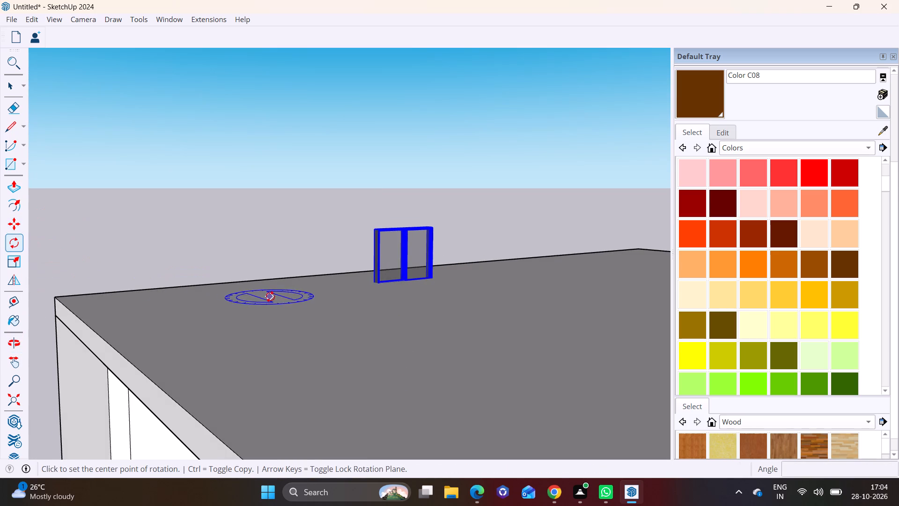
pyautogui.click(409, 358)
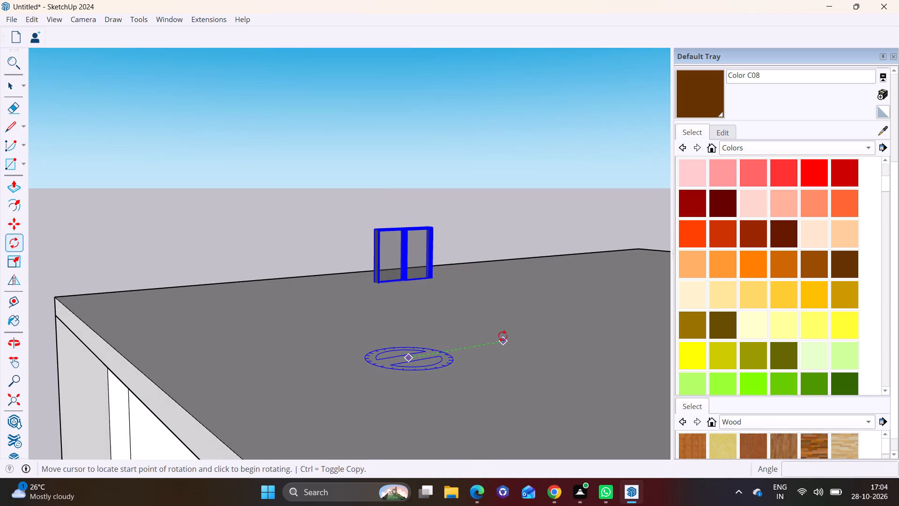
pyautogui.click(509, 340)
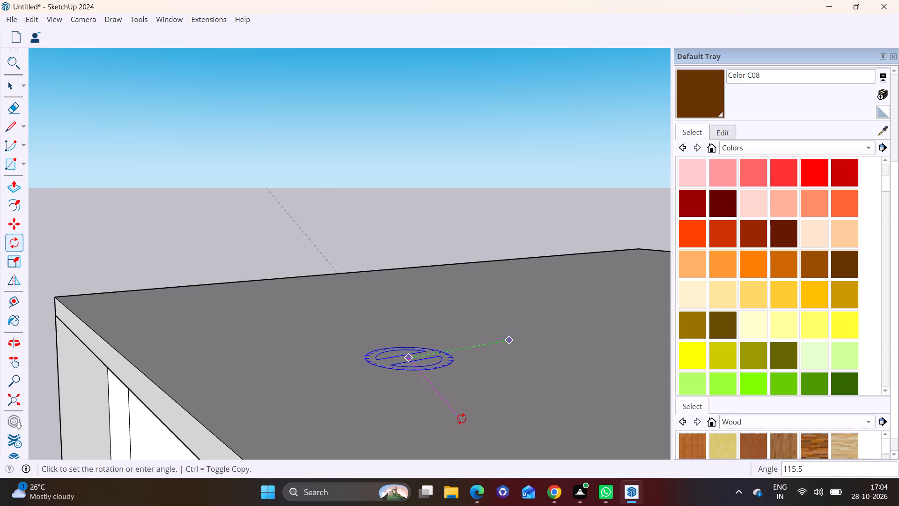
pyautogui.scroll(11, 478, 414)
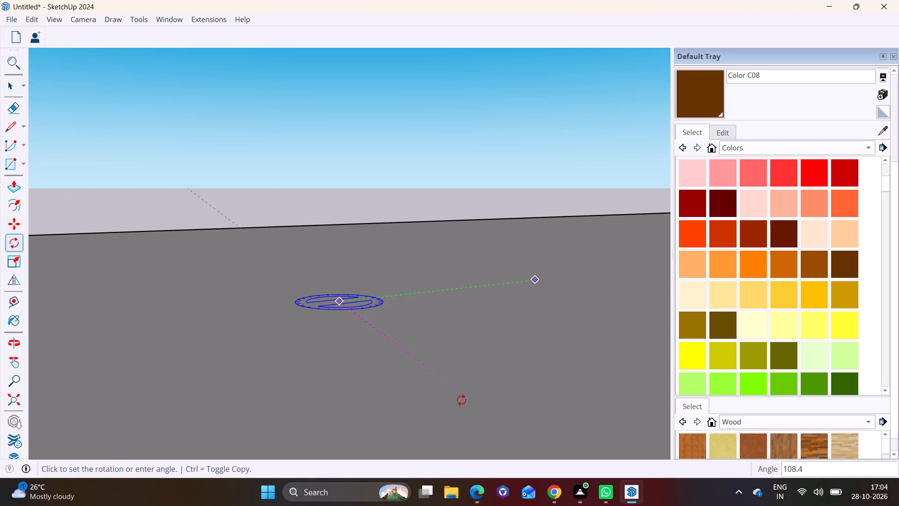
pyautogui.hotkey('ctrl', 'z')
# Rotate the copied panel 90 degrees about a point on the roof slab beside it.
pyautogui.scroll(-3, 464, 399)
pyautogui.moveTo(407, 316); pyautogui.dragTo(454, 411, button='middle')
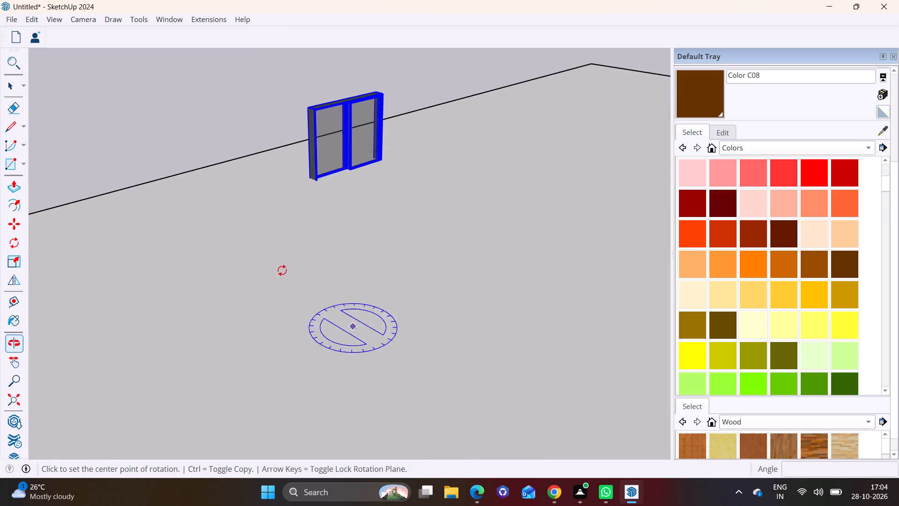
pyautogui.scroll(-4, 280, 257)
pyautogui.keyDown('shift'); pyautogui.moveTo(308, 253); pyautogui.dragTo(308, 343, button='middle'); pyautogui.keyUp('shift')
pyautogui.moveTo(353, 318); pyautogui.dragTo(365, 386, button='middle')
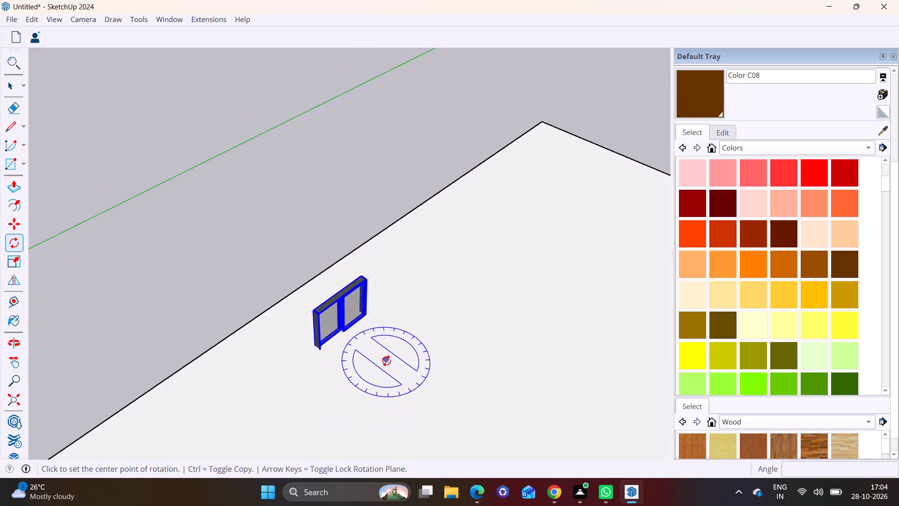
pyautogui.click(389, 361)
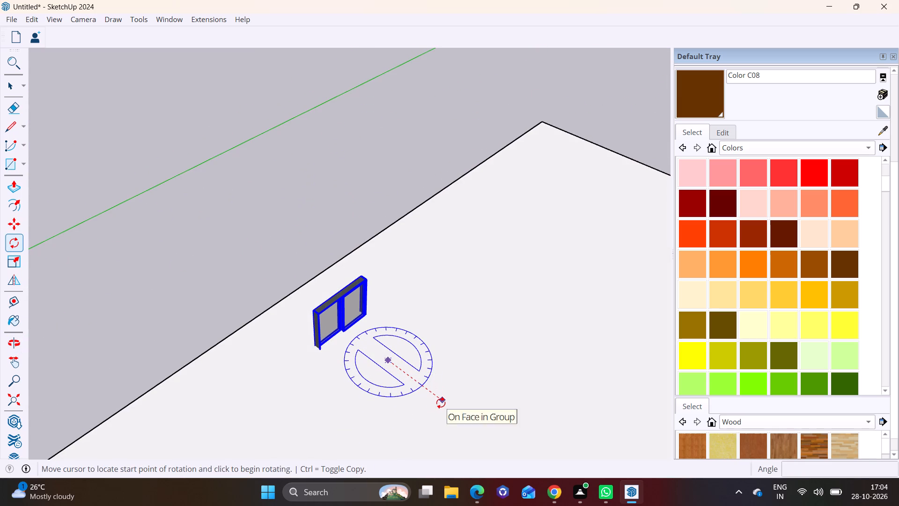
pyautogui.click(441, 403)
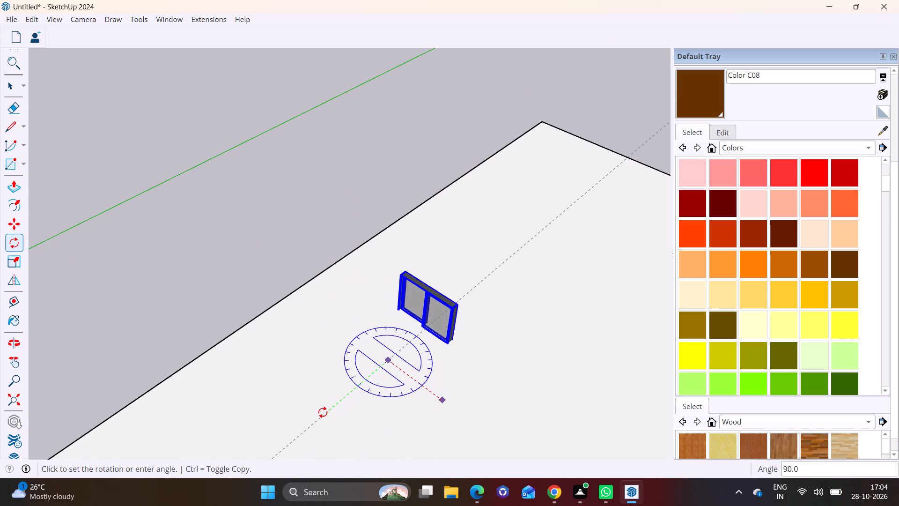
pyautogui.click(323, 412)
pyautogui.moveTo(538, 383); pyautogui.dragTo(494, 327)
# Move the rotated panel off the roof onto the blank top-storey wall beside the open bay.
pyautogui.press('m')
pyautogui.click(456, 313)
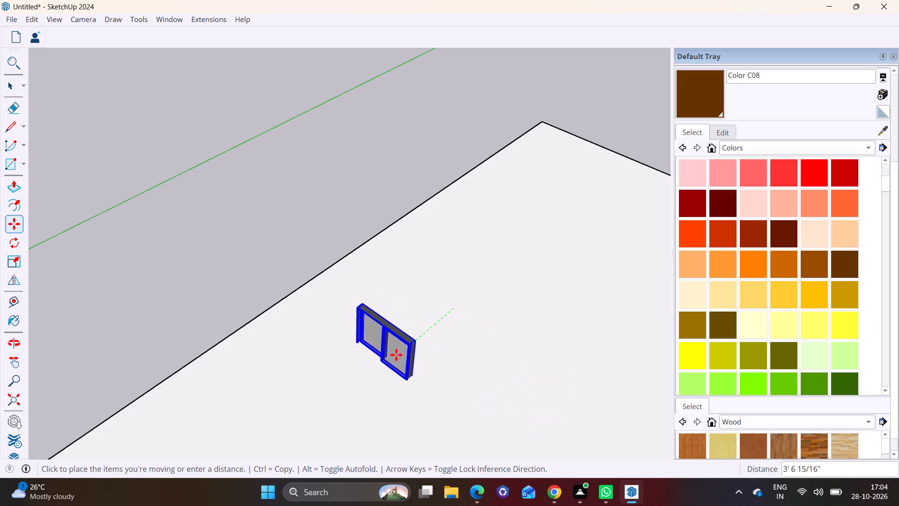
pyautogui.scroll(-3, 308, 411)
pyautogui.keyDown('shift'); pyautogui.moveTo(322, 405); pyautogui.dragTo(484, 198, button='middle'); pyautogui.keyUp('shift')
pyautogui.moveTo(372, 365); pyautogui.dragTo(415, 291, button='middle')
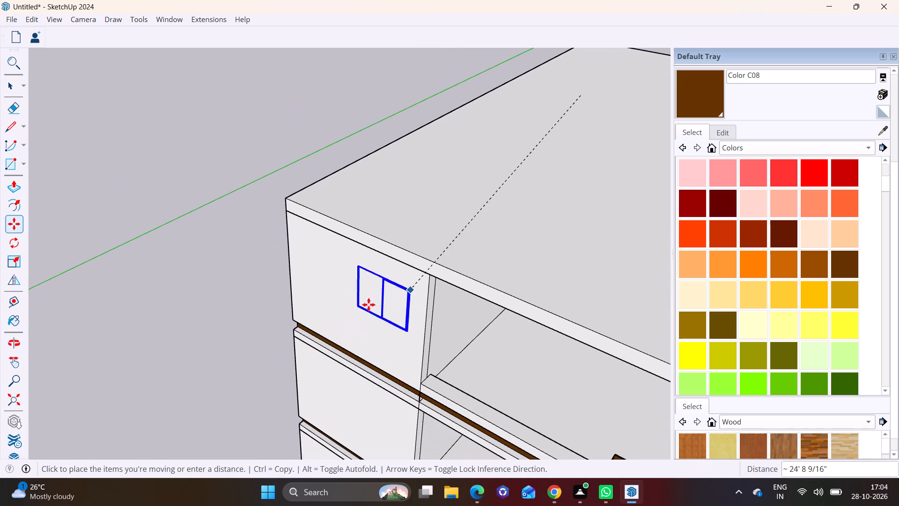
pyautogui.moveTo(376, 298); pyautogui.dragTo(313, 257, button='middle')
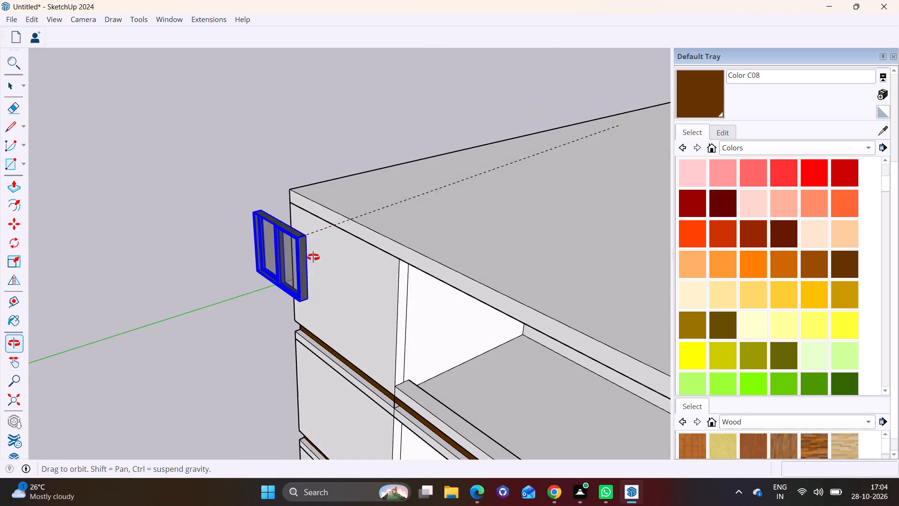
pyautogui.moveTo(313, 257); pyautogui.dragTo(310, 260, button='middle')
pyautogui.click(353, 273)
# Shift the panel along the top-storey wall, about 1' toward the open bay and about 6" back.
pyautogui.moveTo(376, 299); pyautogui.dragTo(391, 238, button='middle')
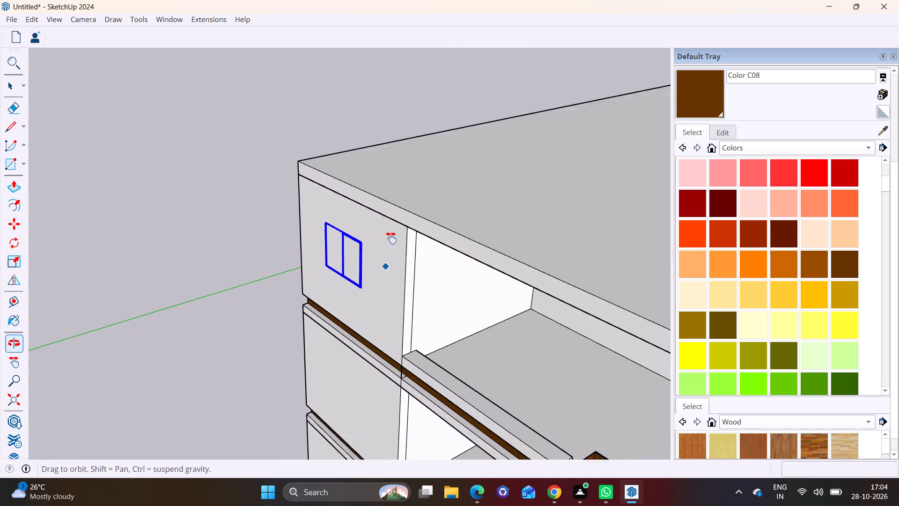
pyautogui.moveTo(391, 238); pyautogui.dragTo(395, 224, button='middle')
pyautogui.moveTo(416, 275); pyautogui.dragTo(698, 216, button='middle')
pyautogui.click(387, 230)
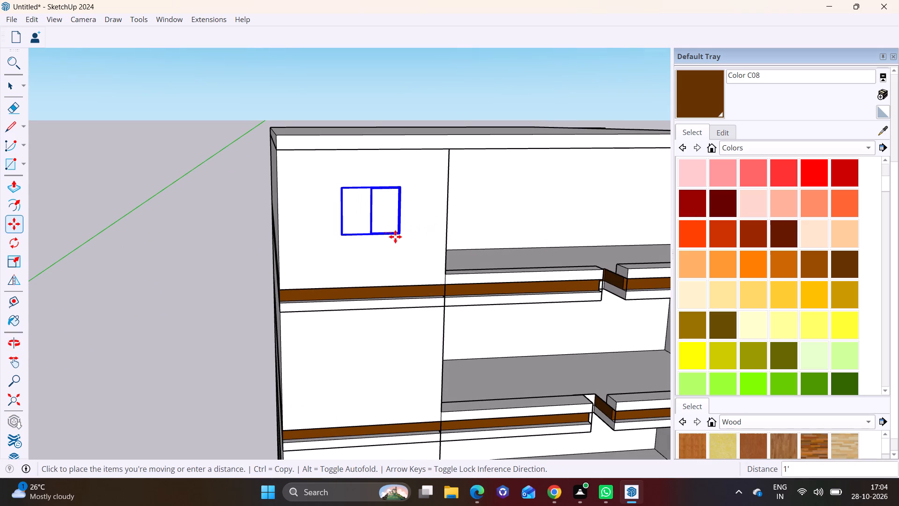
pyautogui.click(396, 238)
pyautogui.click(360, 236)
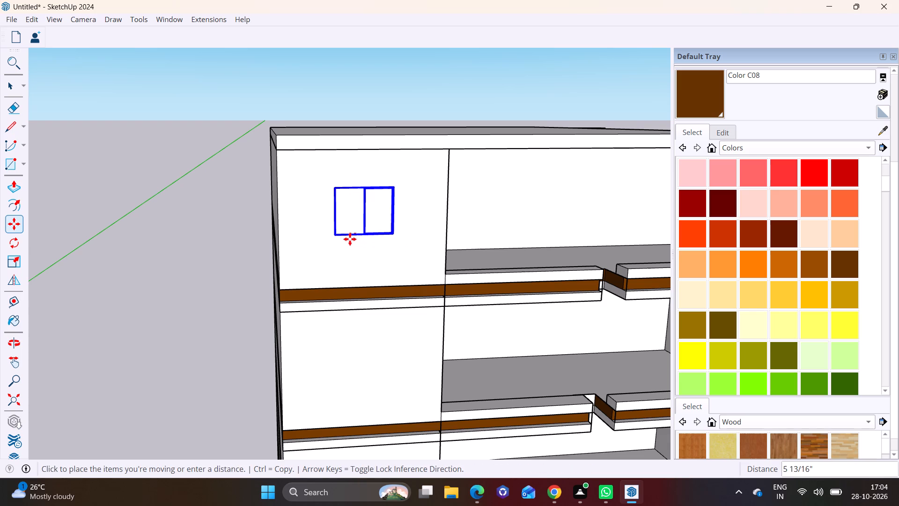
pyautogui.click(350, 239)
# Pull the panel about 1' 5" outward from the top-storey wall so its frame projects from the face.
pyautogui.moveTo(391, 243); pyautogui.dragTo(162, 258, button='middle')
pyautogui.scroll(6, 189, 232)
pyautogui.keyDown('shift'); pyautogui.moveTo(104, 180); pyautogui.dragTo(175, 170, button='middle'); pyautogui.keyUp('shift')
pyautogui.scroll(3, 172, 204)
pyautogui.moveTo(186, 215); pyautogui.dragTo(169, 256, button='middle')
pyautogui.click(229, 256)
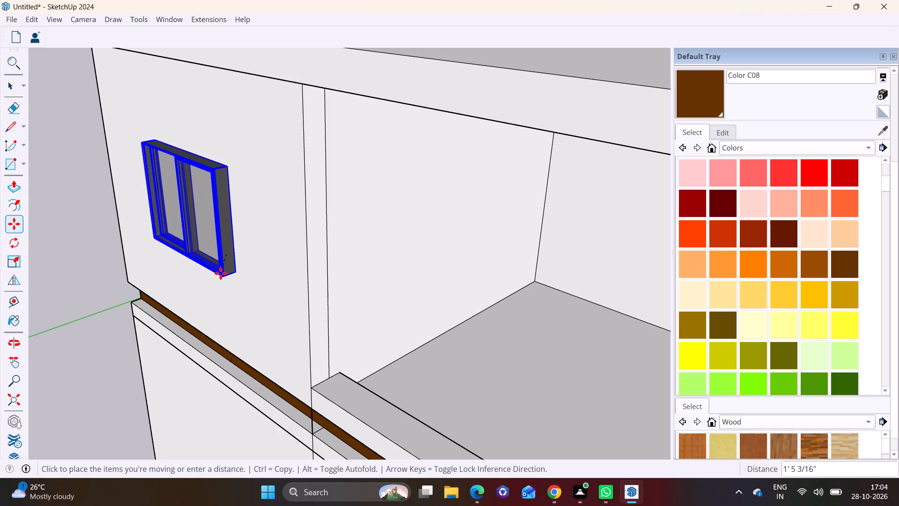
pyautogui.click(221, 274)
# Slide the projecting panel slightly along the top-storey wall toward the building's corner.
pyautogui.moveTo(229, 263); pyautogui.dragTo(393, 120, button='middle')
pyautogui.scroll(-7, 369, 149)
pyautogui.moveTo(331, 244); pyautogui.dragTo(440, 157, button='middle')
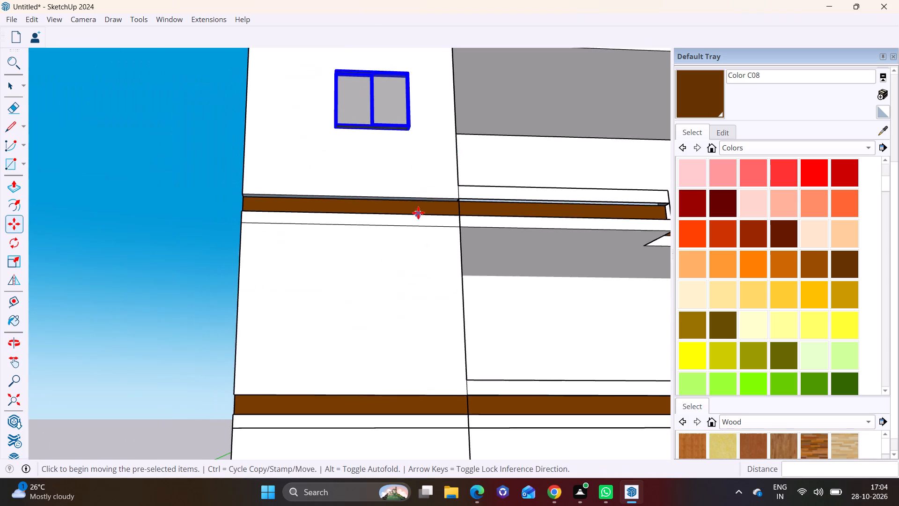
pyautogui.moveTo(410, 270); pyautogui.dragTo(406, 331, button='middle')
pyautogui.keyDown('shift'); pyautogui.moveTo(430, 285); pyautogui.dragTo(433, 253, button='middle'); pyautogui.keyUp('shift')
pyautogui.moveTo(341, 138); pyautogui.dragTo(389, 163, button='middle')
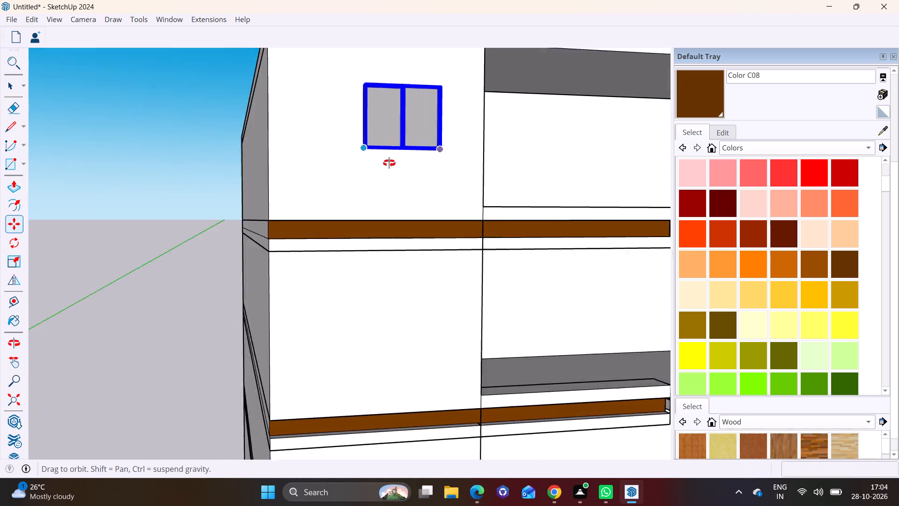
pyautogui.moveTo(389, 163); pyautogui.dragTo(460, 169, button='middle')
pyautogui.scroll(7, 374, 127)
pyautogui.click(443, 179)
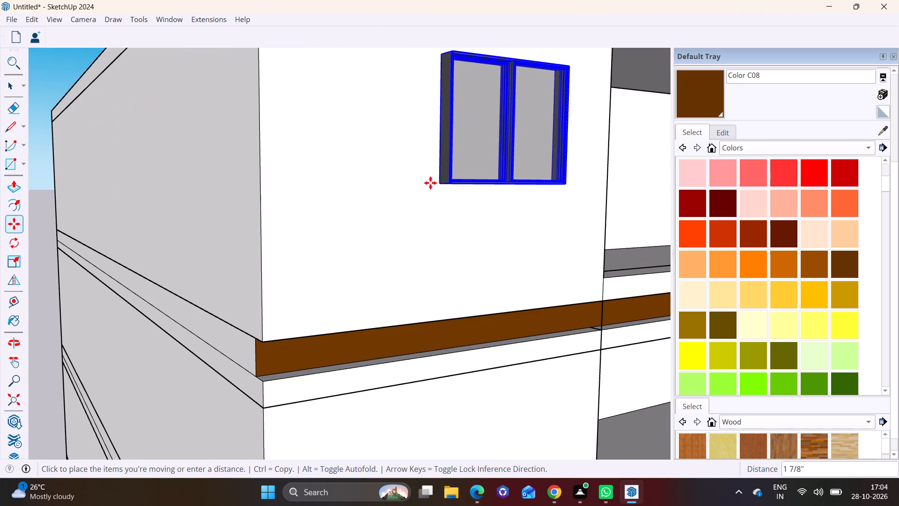
pyautogui.click(412, 186)
pyautogui.scroll(-7, 412, 186)
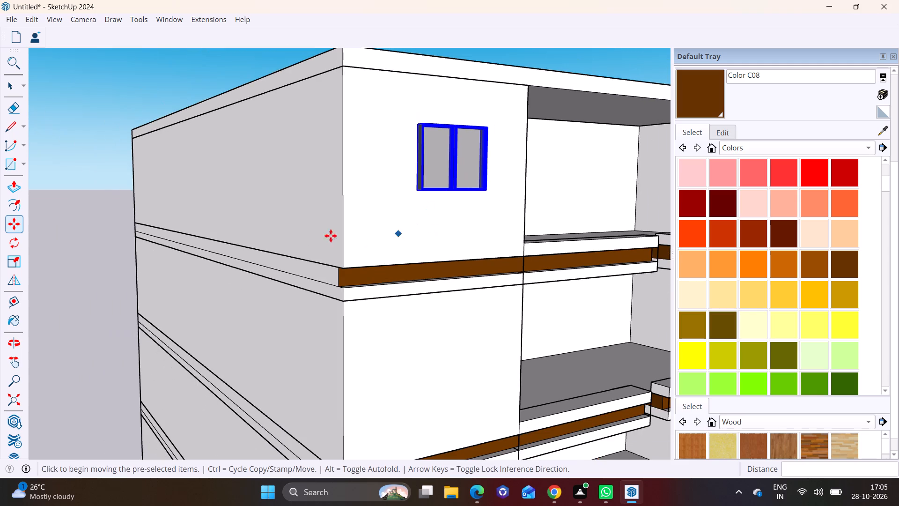
# Copy the top-storey window panel straight down the blank corner wall onto each of the three storeys below, about 11' apart.
pyautogui.moveTo(207, 243); pyautogui.dragTo(201, 243, button='middle')
pyautogui.moveTo(240, 250); pyautogui.dragTo(73, 249, button='middle')
pyautogui.keyDown('shift'); pyautogui.moveTo(257, 270); pyautogui.dragTo(412, 172, button='middle'); pyautogui.keyUp('shift')
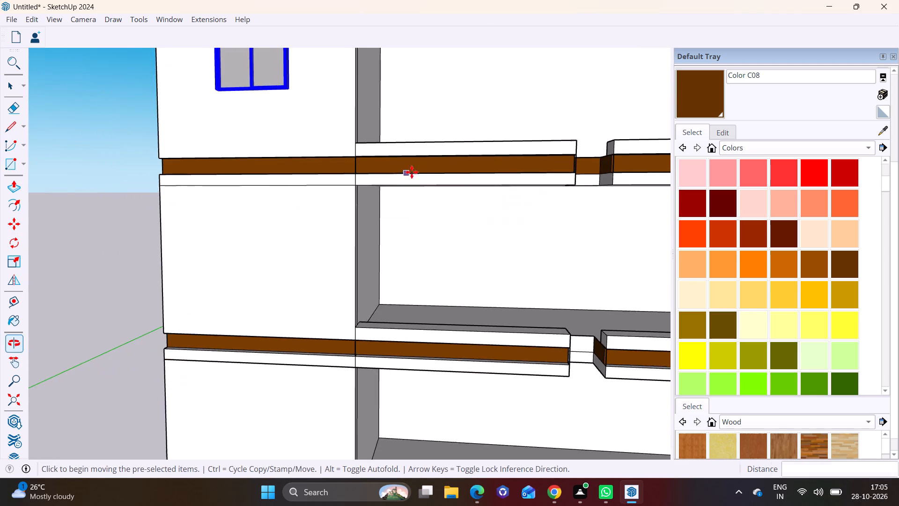
pyautogui.scroll(-11, 396, 186)
pyautogui.click(354, 160)
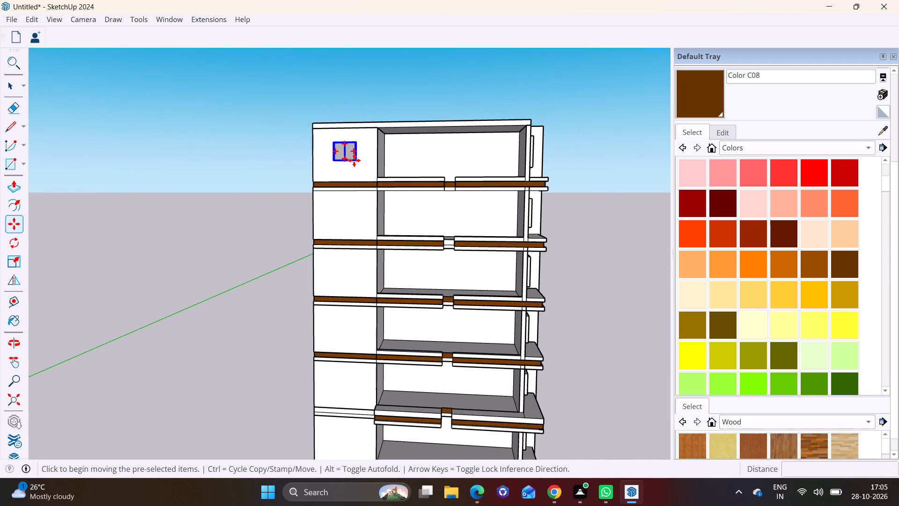
pyautogui.click(355, 222)
pyautogui.click(355, 223)
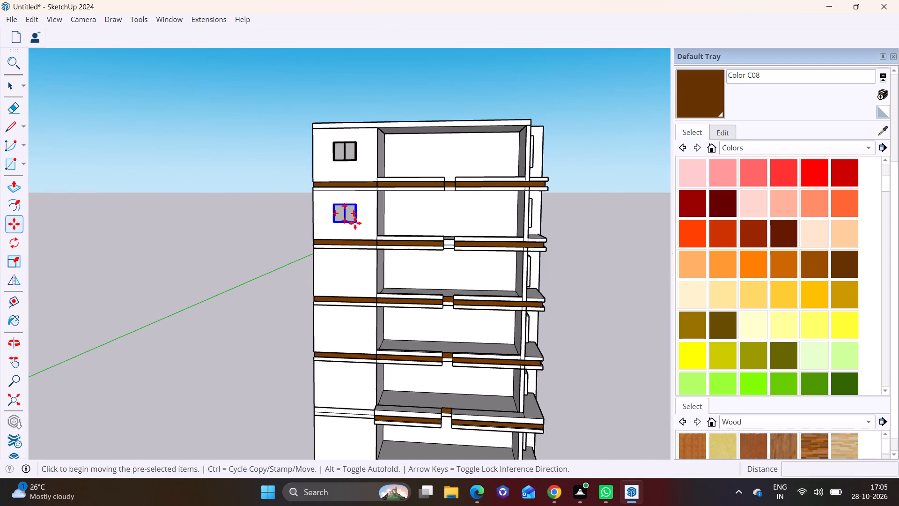
pyautogui.click(354, 280)
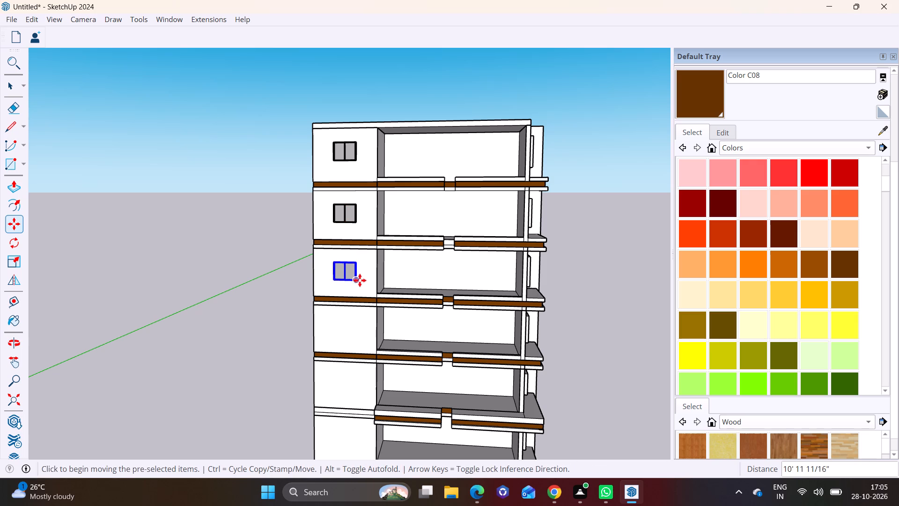
pyautogui.click(357, 280)
pyautogui.click(352, 337)
# Continue copying the window panel straight down the blank corner wall onto the three lowest storeys, ending about 11' lower at ground level.
pyautogui.keyDown('shift'); pyautogui.moveTo(356, 337); pyautogui.dragTo(358, 253, button='middle'); pyautogui.keyUp('shift')
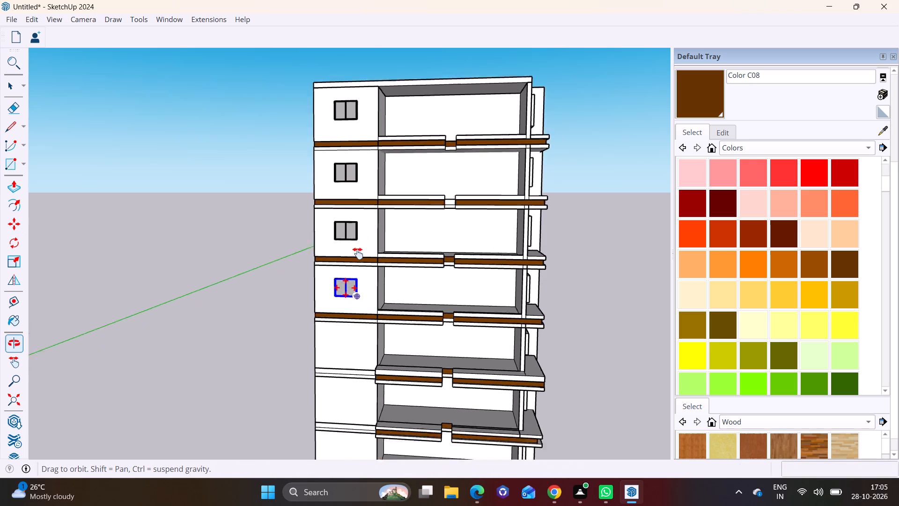
pyautogui.keyDown('shift'); pyautogui.moveTo(358, 253); pyautogui.dragTo(358, 207, button='middle'); pyautogui.keyUp('shift')
pyautogui.click(358, 210)
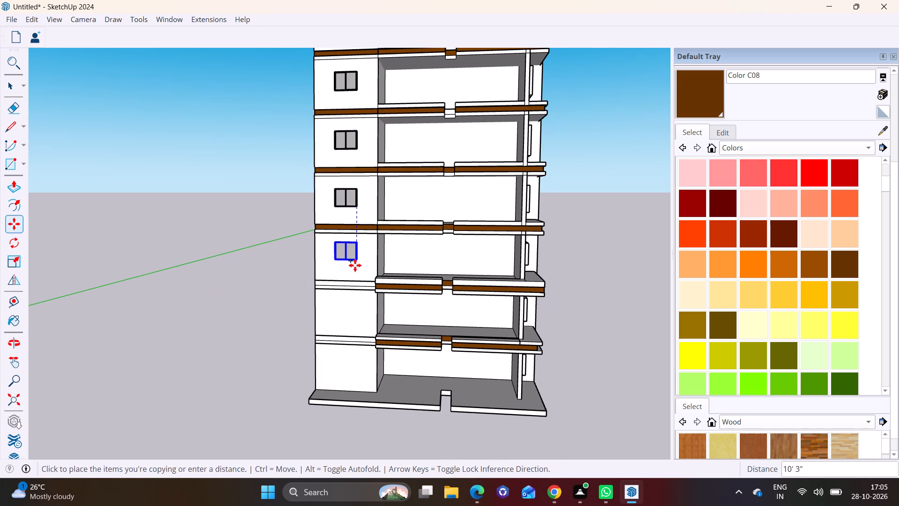
pyautogui.click(354, 268)
pyautogui.click(357, 267)
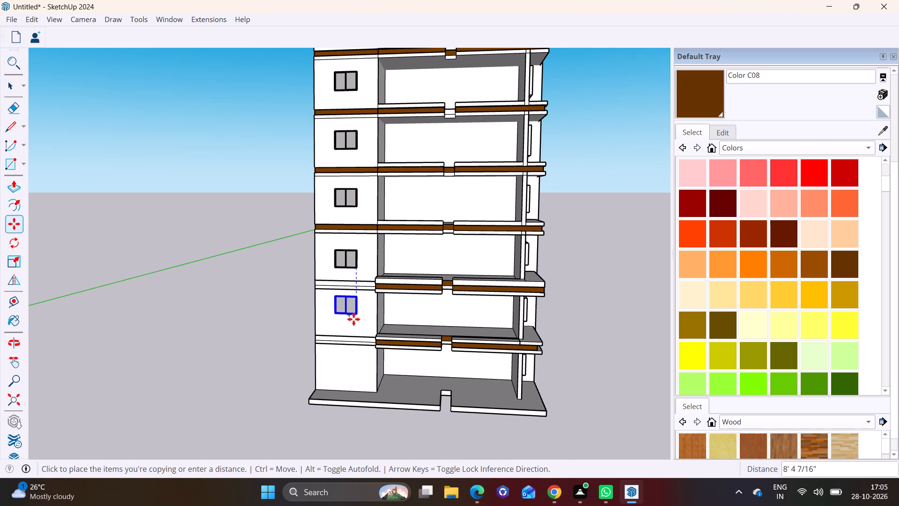
pyautogui.click(354, 324)
pyautogui.keyDown('shift'); pyautogui.moveTo(354, 323); pyautogui.dragTo(363, 244, button='middle'); pyautogui.keyUp('shift')
pyautogui.click(366, 241)
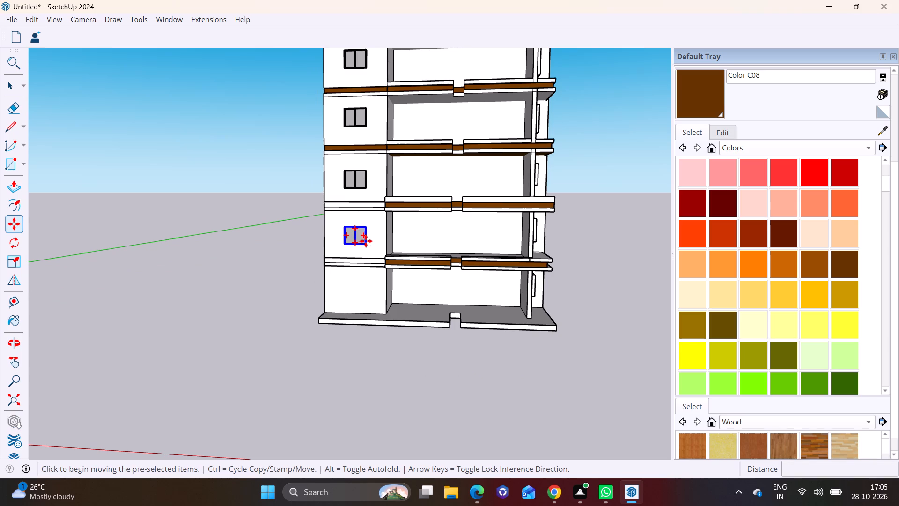
pyautogui.click(368, 300)
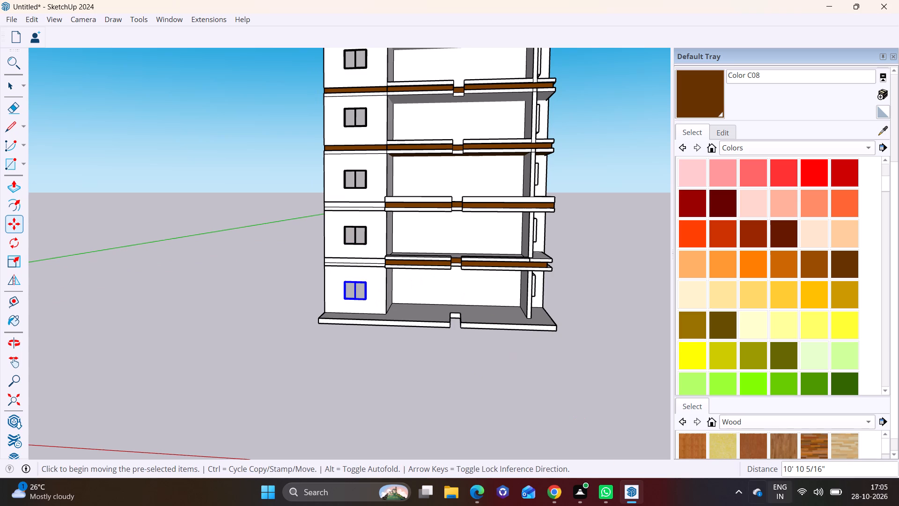
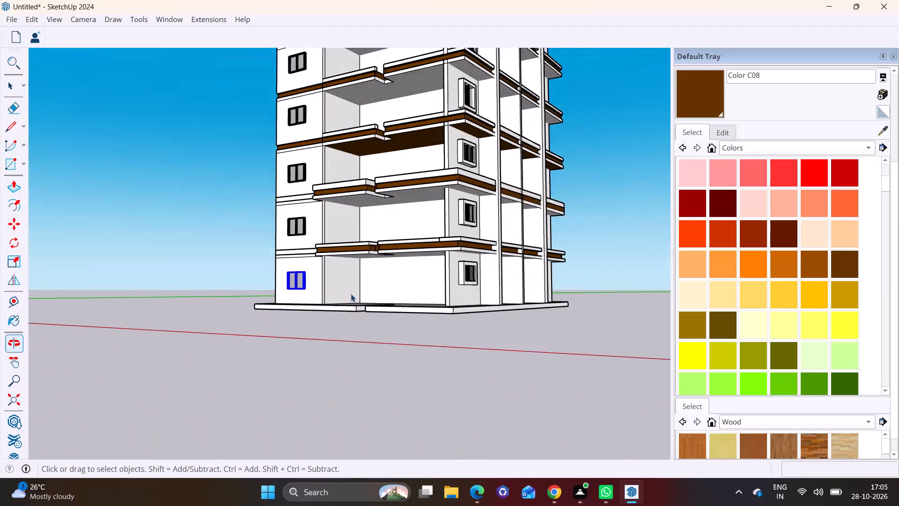
# Draw a thin rectangle about 5' by 3" on the wall just above the ground-storey window, slightly wider than its frame.
pyautogui.scroll(6, 376, 285)
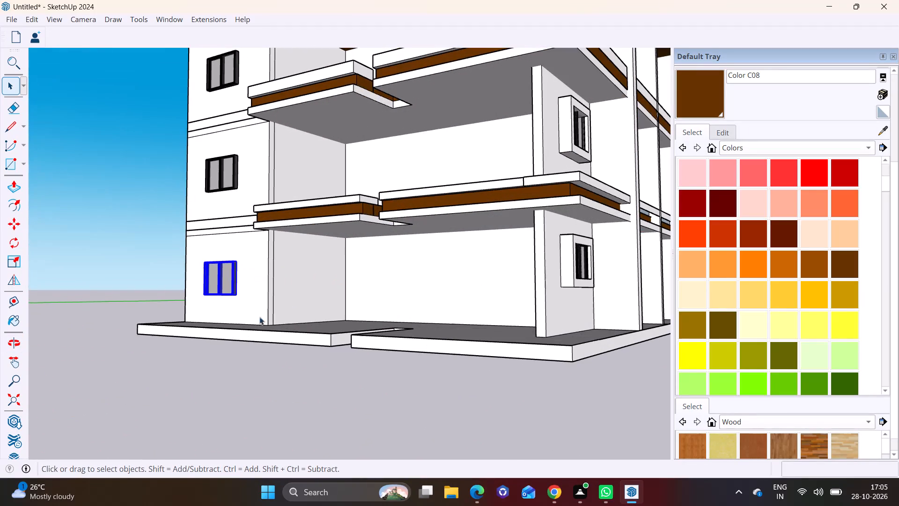
pyautogui.click(192, 361)
pyautogui.moveTo(370, 330); pyautogui.dragTo(531, 402, button='middle')
pyautogui.scroll(-6, 404, 310)
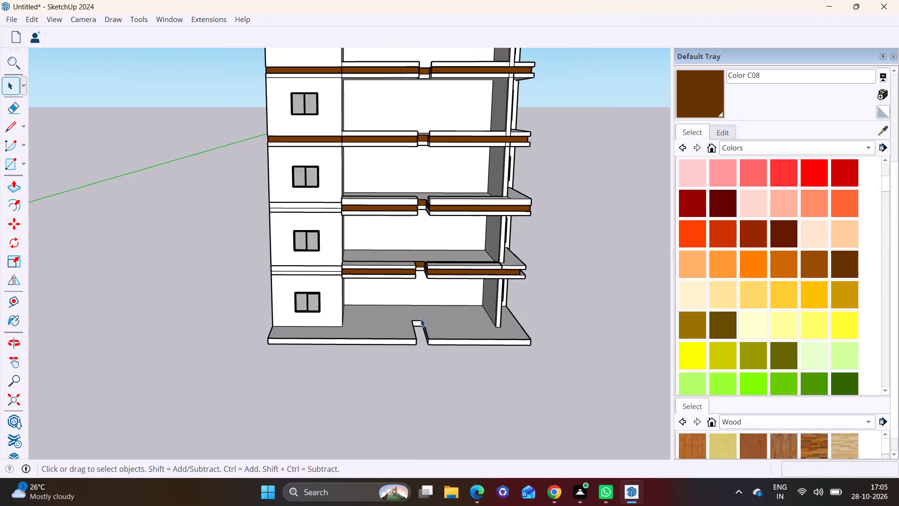
pyautogui.moveTo(417, 319); pyautogui.dragTo(321, 241, button='middle')
pyautogui.scroll(1, 275, 187)
pyautogui.scroll(4, 305, 229)
pyautogui.keyDown('shift'); pyautogui.moveTo(341, 246); pyautogui.dragTo(417, 240, button='middle'); pyautogui.keyUp('shift')
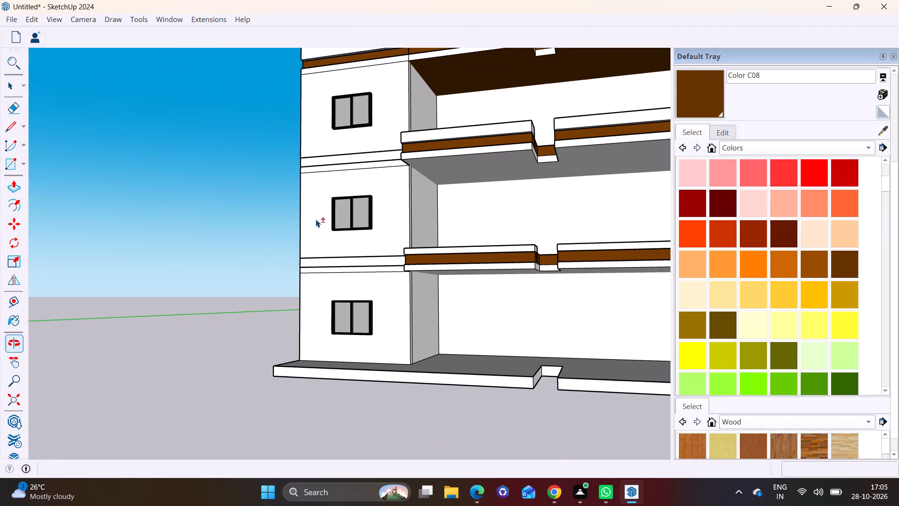
pyautogui.click(26, 163)
pyautogui.click(26, 175)
pyautogui.scroll(2, 472, 343)
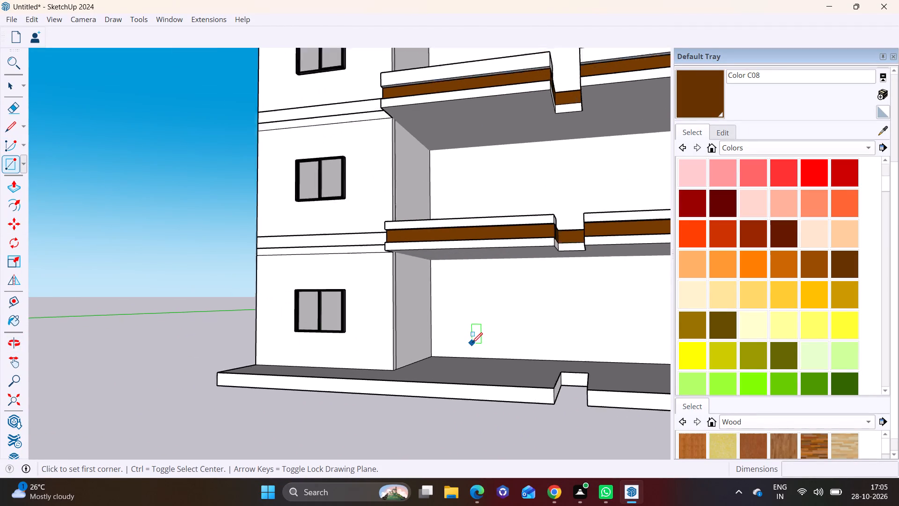
pyautogui.scroll(7, 472, 343)
pyautogui.keyDown('shift'); pyautogui.moveTo(337, 286); pyautogui.dragTo(480, 369, button='middle'); pyautogui.keyUp('shift')
pyautogui.scroll(1, 424, 343)
pyautogui.moveTo(424, 347); pyautogui.dragTo(443, 391, button='middle')
pyautogui.scroll(3, 444, 350)
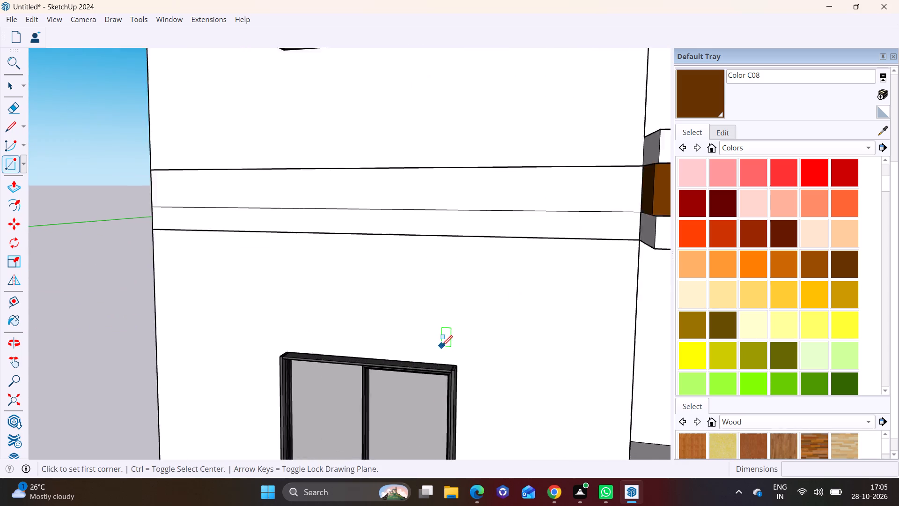
pyautogui.scroll(3, 442, 346)
pyautogui.moveTo(459, 340); pyautogui.dragTo(509, 324, button='middle')
pyautogui.moveTo(278, 342); pyautogui.dragTo(286, 341)
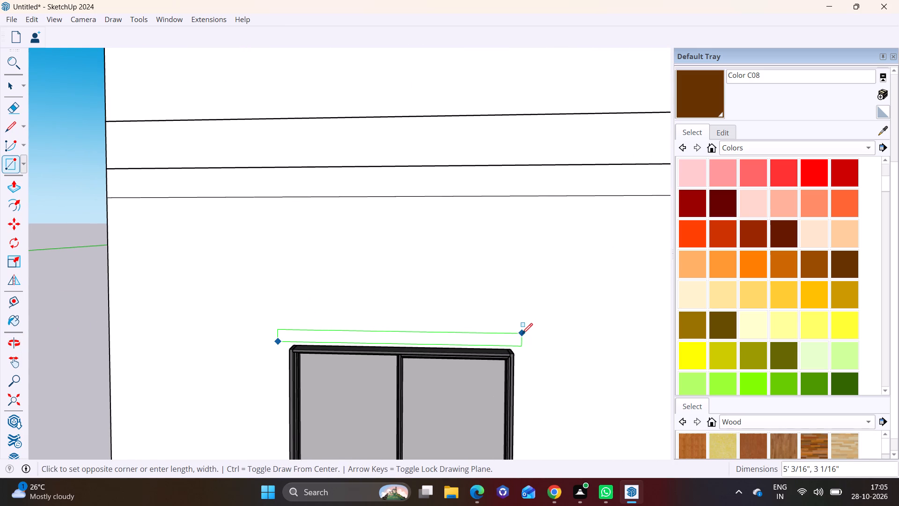
pyautogui.click(522, 334)
# Group the thin rectangle above the ground-storey window, including its edges.
pyautogui.press('space')
pyautogui.doubleClick(439, 339)
pyautogui.rightClick(439, 339)
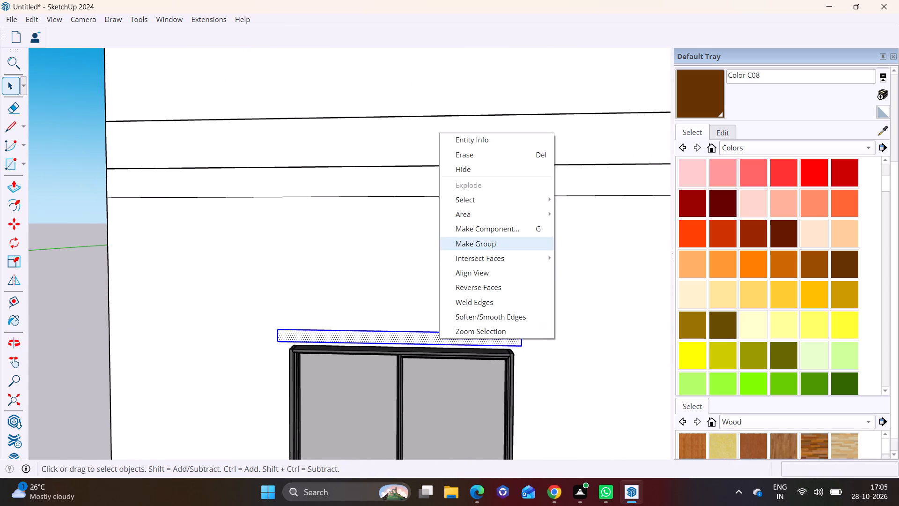
pyautogui.click(477, 245)
# Inside the group, pull the rectangle about 1' 9 1/2" out from the wall to form a canopy slab.
pyautogui.tripleClick(402, 338)
pyautogui.click(402, 338)
pyautogui.click(371, 338)
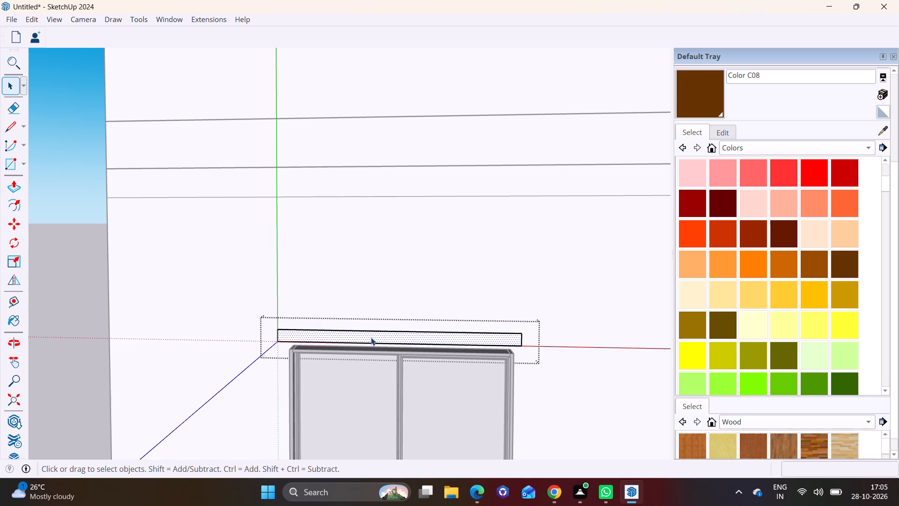
pyautogui.click(15, 193)
pyautogui.click(313, 335)
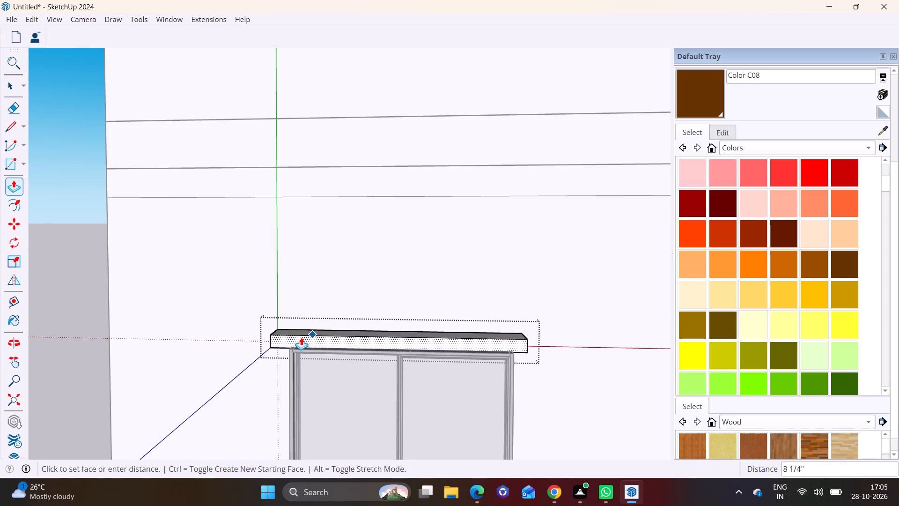
pyautogui.click(290, 343)
# Push the canopy slab's front face back slightly toward the wall and exit the group.
pyautogui.moveTo(419, 368); pyautogui.dragTo(268, 264, button='middle')
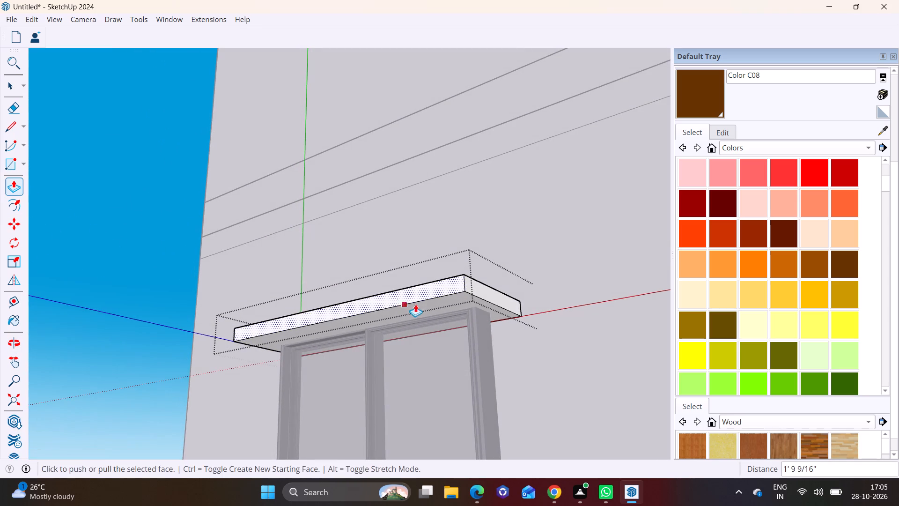
pyautogui.click(417, 296)
pyautogui.click(437, 301)
pyautogui.press('space')
pyautogui.click(523, 342)
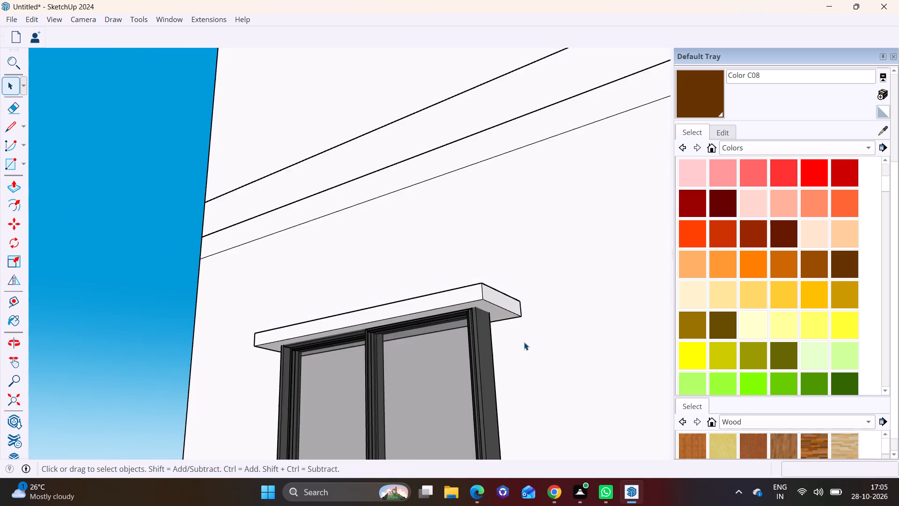
# Move the ground-storey window about 6 3/8" back into the wall beneath the canopy slab.
pyautogui.scroll(-3, 524, 342)
pyautogui.moveTo(497, 292); pyautogui.dragTo(268, 368, button='middle')
pyautogui.keyDown('shift'); pyautogui.moveTo(392, 369); pyautogui.dragTo(398, 245, button='middle'); pyautogui.keyUp('shift')
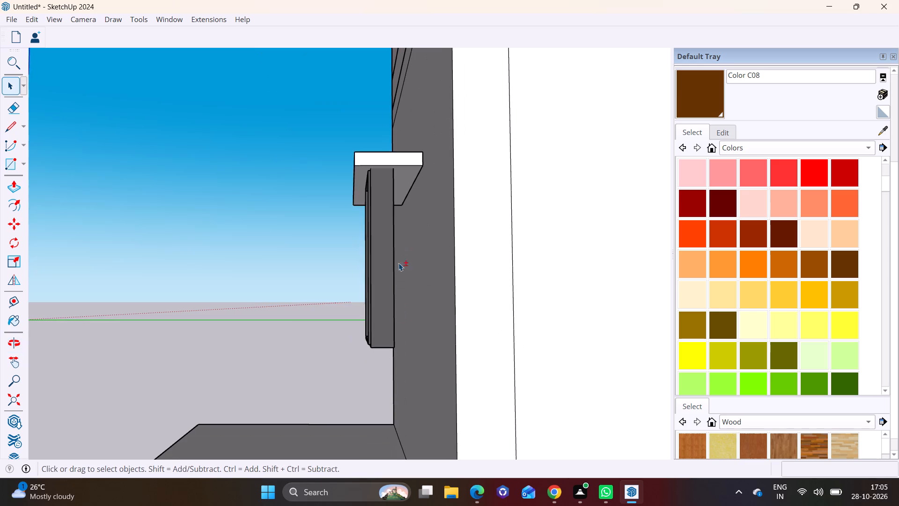
pyautogui.scroll(3, 387, 298)
pyautogui.click(387, 298)
pyautogui.press('m')
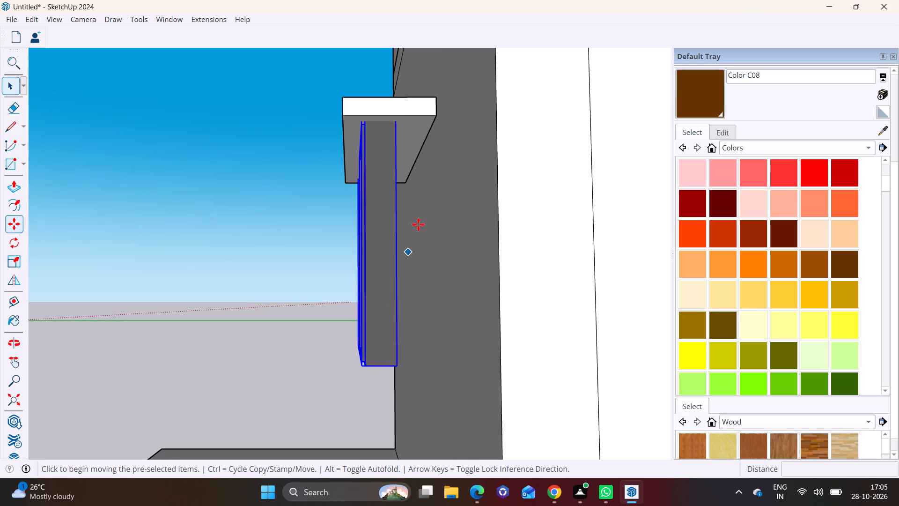
pyautogui.click(392, 124)
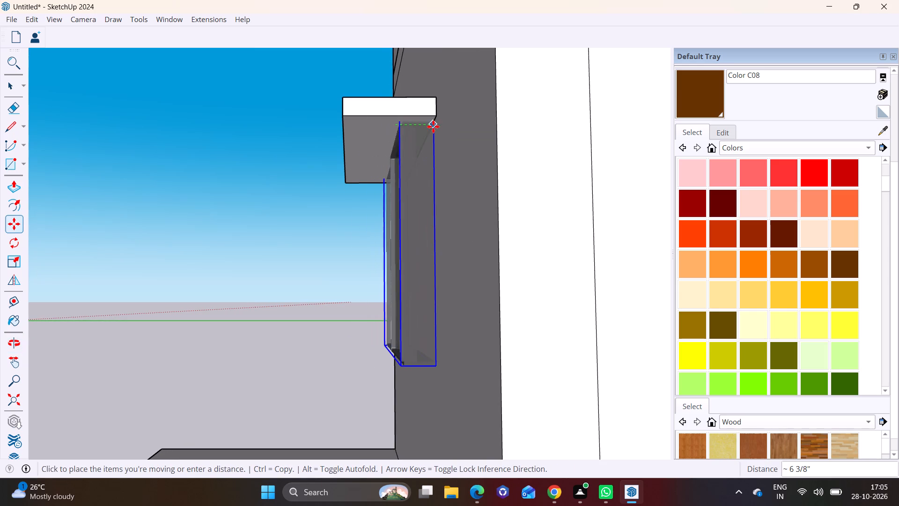
pyautogui.click(434, 126)
pyautogui.press('space')
# Move the second-storey window about 10" back toward the wall.
pyautogui.moveTo(389, 201); pyautogui.dragTo(511, 238, button='middle')
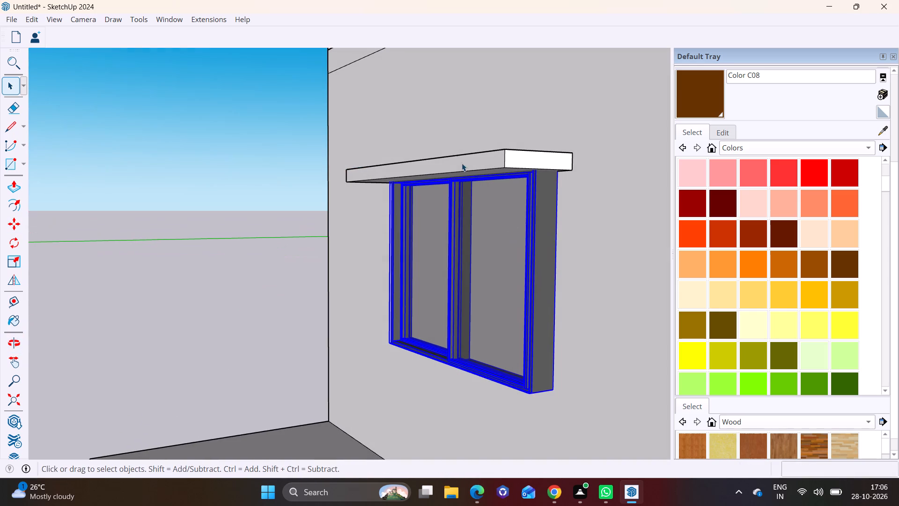
pyautogui.click(462, 163)
pyautogui.scroll(-12, 521, 172)
pyautogui.keyDown('shift'); pyautogui.moveTo(524, 170); pyautogui.dragTo(461, 222, button='middle'); pyautogui.keyUp('shift')
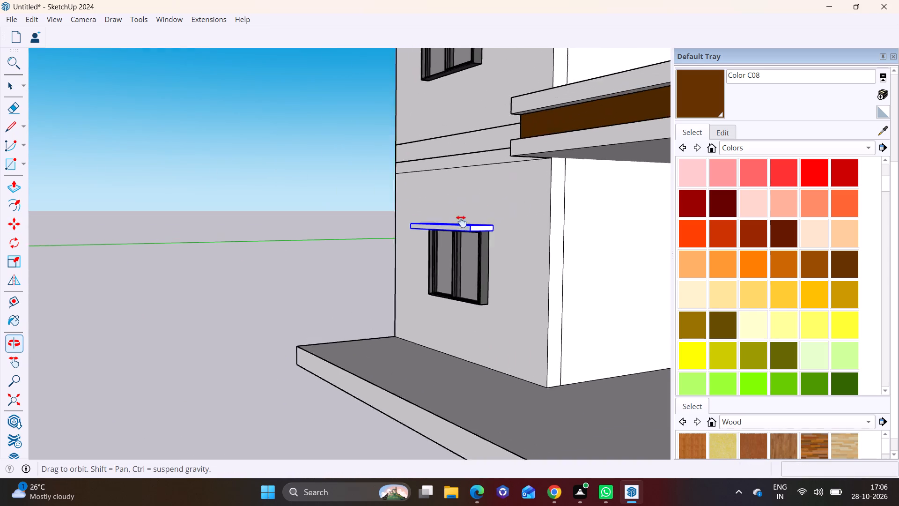
pyautogui.keyDown('shift'); pyautogui.moveTo(461, 222); pyautogui.dragTo(363, 277, button='middle'); pyautogui.keyUp('shift')
pyautogui.moveTo(388, 278); pyautogui.dragTo(230, 298, button='middle')
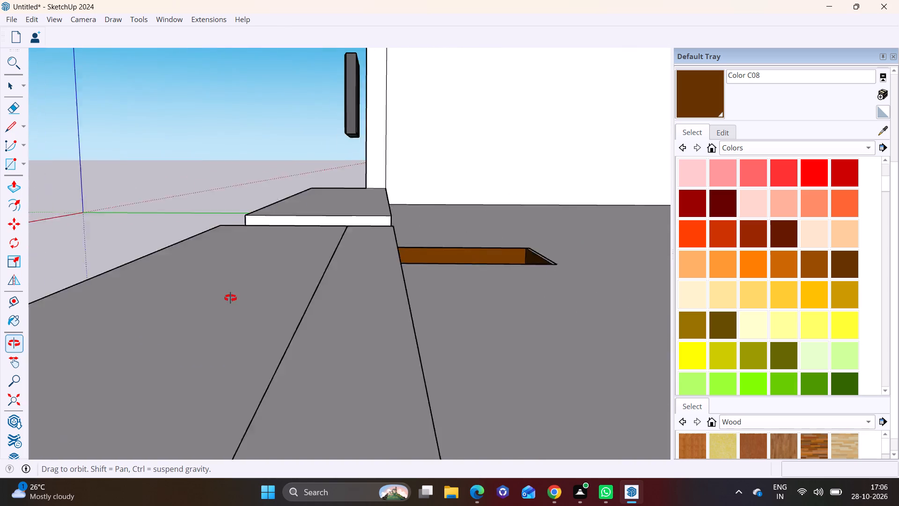
pyautogui.moveTo(230, 298); pyautogui.dragTo(275, 301, button='middle')
pyautogui.keyDown('shift'); pyautogui.moveTo(317, 171); pyautogui.dragTo(309, 316, button='middle'); pyautogui.keyUp('shift')
pyautogui.scroll(5, 387, 188)
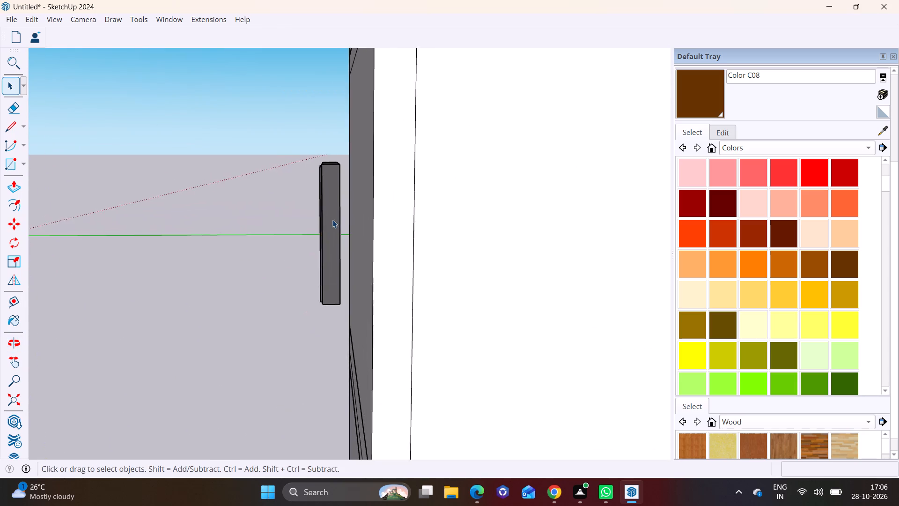
pyautogui.scroll(2, 332, 220)
pyautogui.keyDown('shift'); pyautogui.moveTo(350, 232); pyautogui.dragTo(352, 251, button='middle'); pyautogui.keyUp('shift')
pyautogui.click(324, 267)
pyautogui.press('m')
pyautogui.moveTo(379, 290); pyautogui.dragTo(393, 290, button='middle')
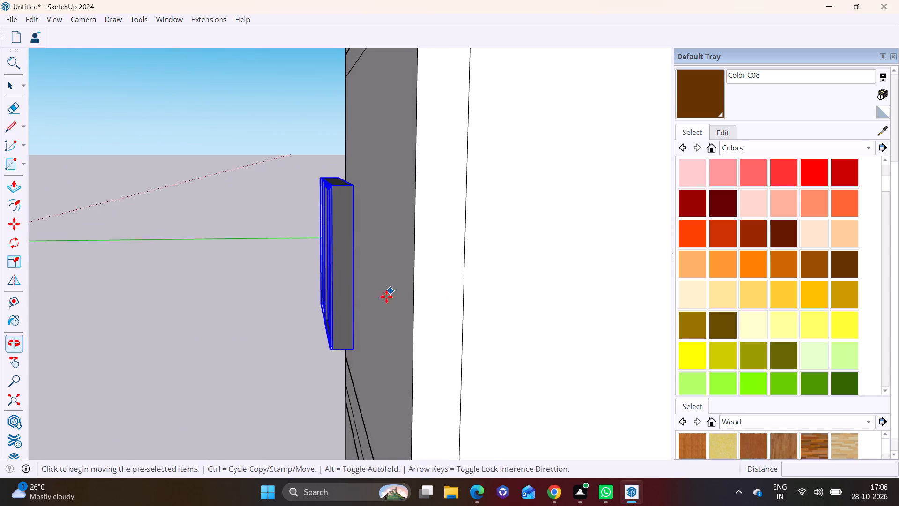
pyautogui.click(354, 346)
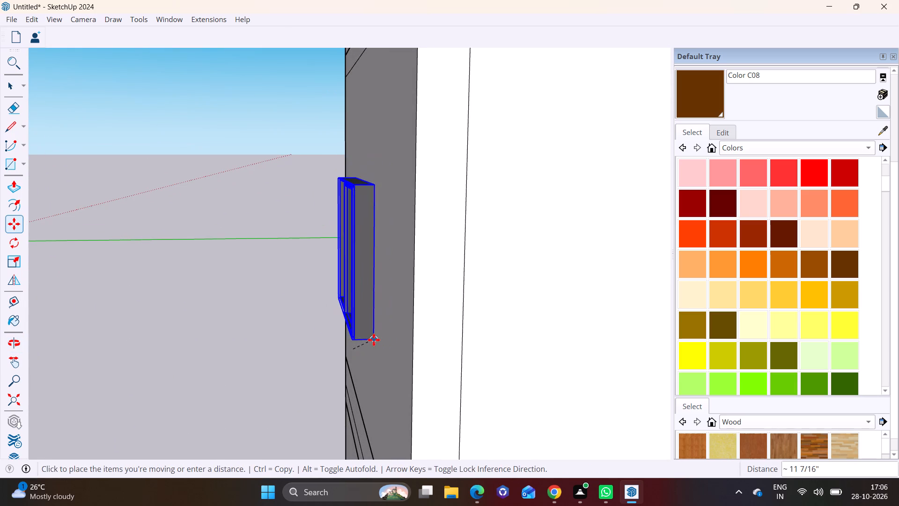
pyautogui.click(377, 318)
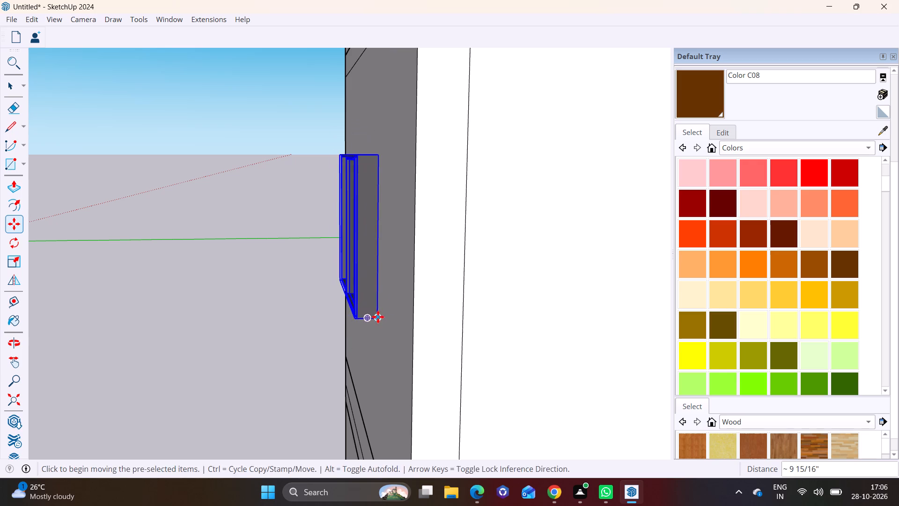
# Move the third-storey window about 6 3/8" back into the wall.
pyautogui.moveTo(385, 311); pyautogui.dragTo(728, 321, button='middle')
pyautogui.moveTo(464, 273); pyautogui.dragTo(698, 280, button='middle')
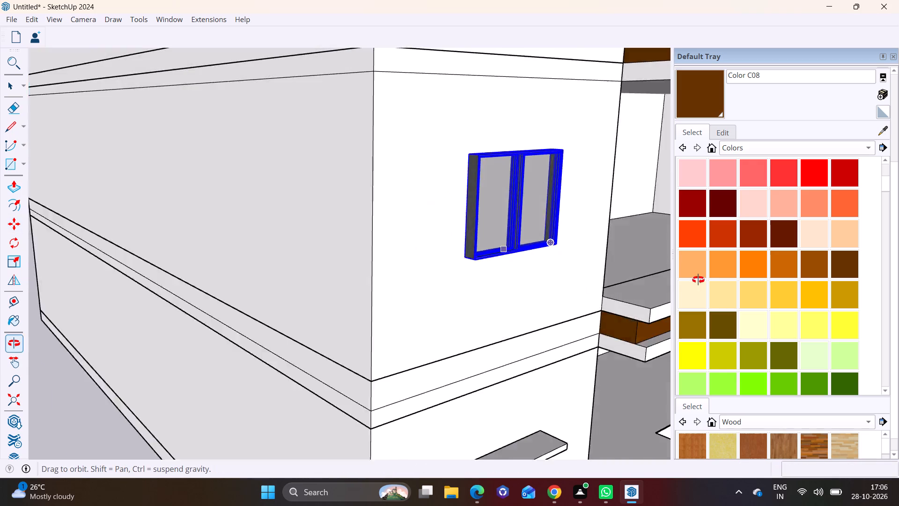
pyautogui.moveTo(698, 280); pyautogui.dragTo(736, 259, button='middle')
pyautogui.scroll(-9, 539, 231)
pyautogui.keyDown('shift'); pyautogui.moveTo(497, 171); pyautogui.dragTo(479, 208, button='middle'); pyautogui.keyUp('shift')
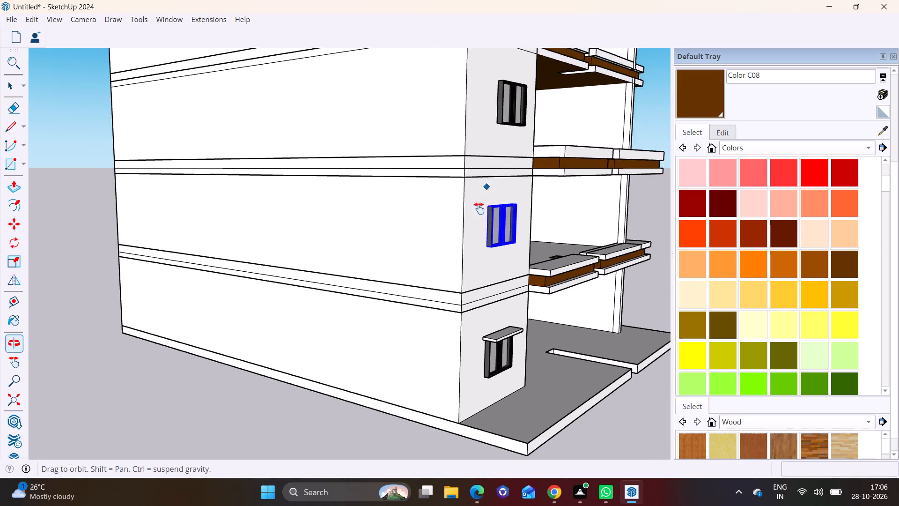
pyautogui.keyDown('shift'); pyautogui.moveTo(479, 208); pyautogui.dragTo(461, 339, button='middle'); pyautogui.keyUp('shift')
pyautogui.scroll(7, 442, 238)
pyautogui.moveTo(486, 264); pyautogui.dragTo(569, 265, button='middle')
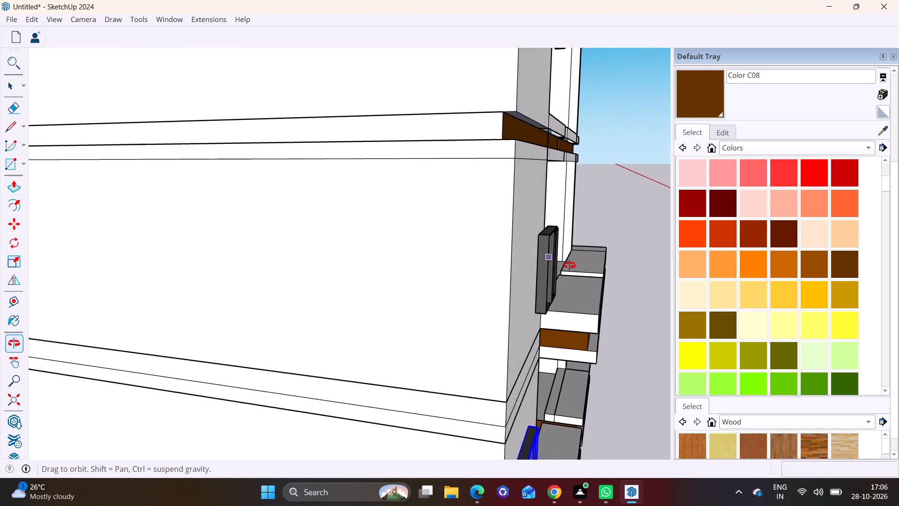
pyautogui.moveTo(569, 265); pyautogui.dragTo(538, 260, button='middle')
pyautogui.press('space')
pyautogui.click(519, 279)
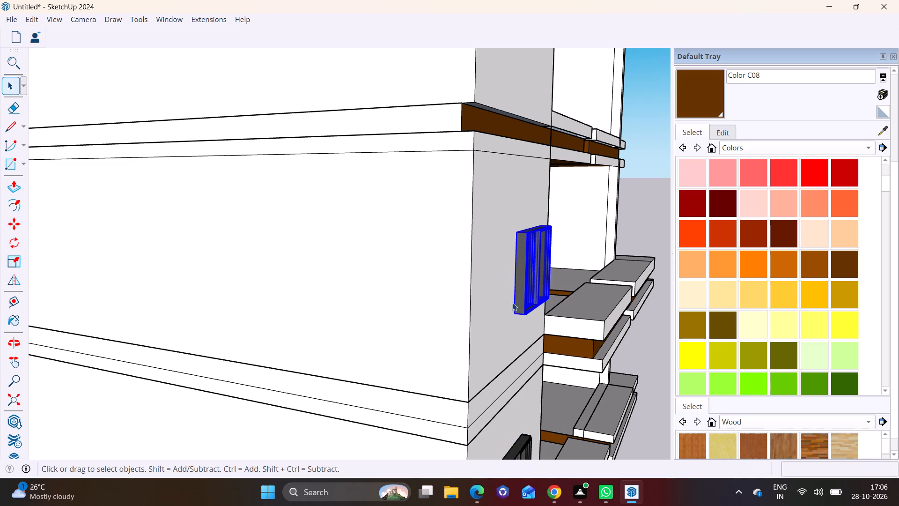
pyautogui.scroll(6, 528, 294)
pyautogui.press('m')
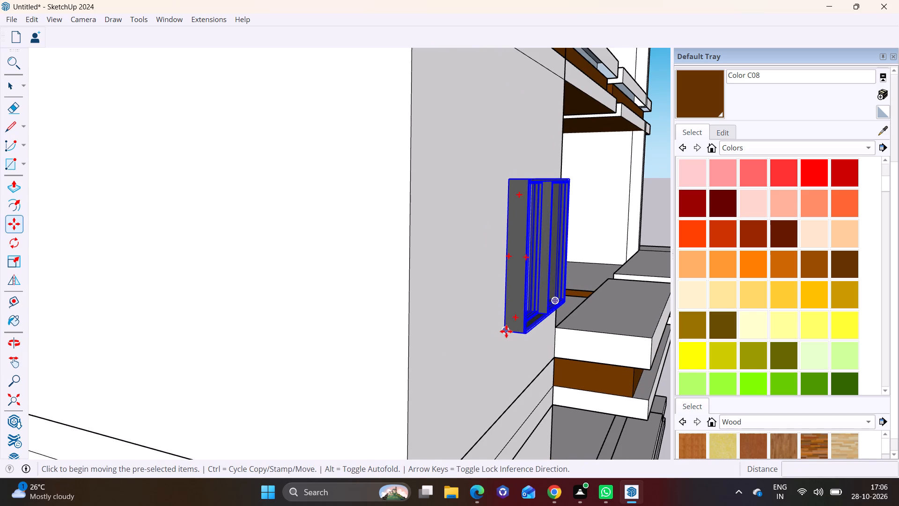
pyautogui.click(506, 331)
pyautogui.click(479, 330)
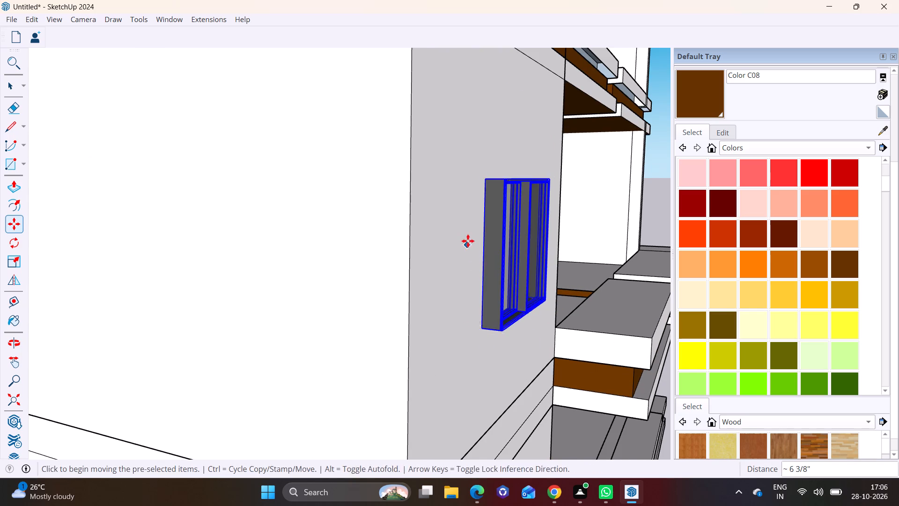
# Move the fourth-storey window back into the wall by about the same amount as the window below.
pyautogui.scroll(-7, 468, 244)
pyautogui.keyDown('shift'); pyautogui.moveTo(492, 180); pyautogui.dragTo(484, 352, button='middle'); pyautogui.keyUp('shift')
pyautogui.keyDown('shift'); pyautogui.scroll(-1, 489, 336); pyautogui.keyUp('shift')
pyautogui.keyDown('shift'); pyautogui.moveTo(494, 183); pyautogui.dragTo(504, 292, button='middle'); pyautogui.keyUp('shift')
pyautogui.scroll(5, 498, 258)
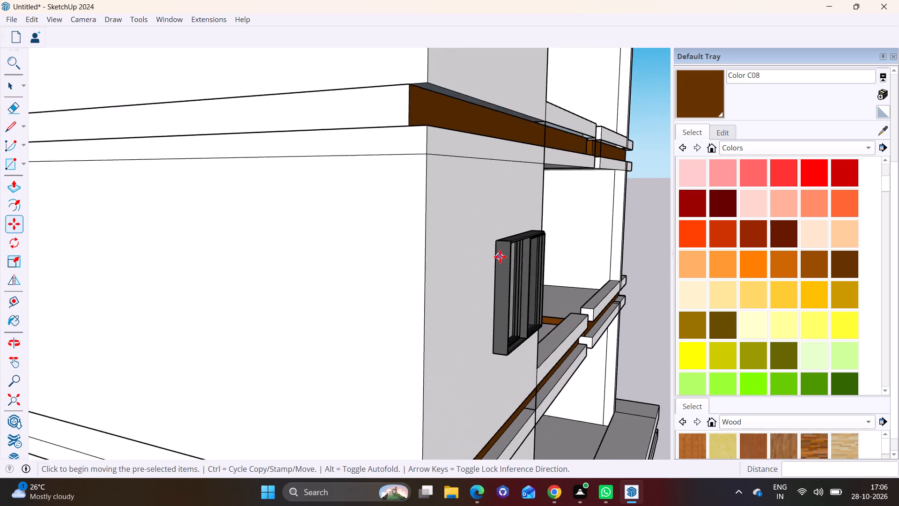
pyautogui.scroll(2, 500, 257)
pyautogui.press('space')
pyautogui.click(502, 276)
pyautogui.scroll(-2, 504, 276)
pyautogui.press('m')
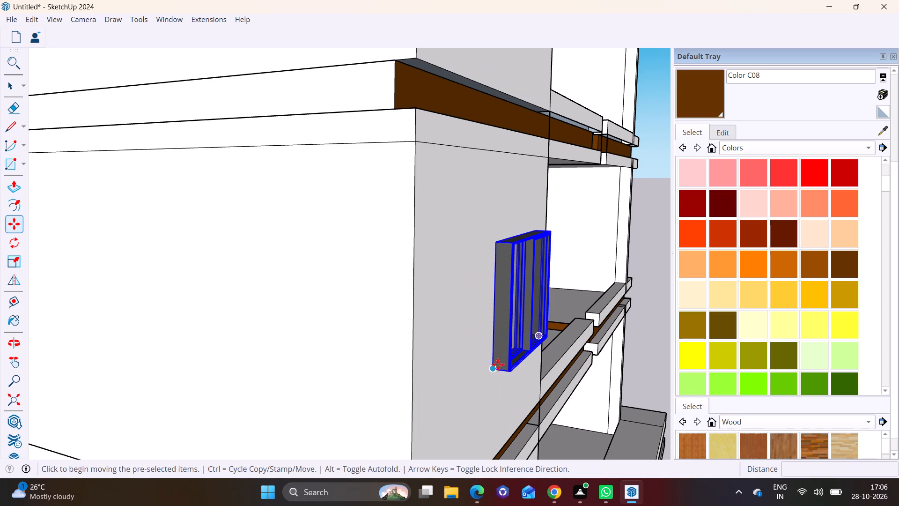
pyautogui.click(495, 366)
pyautogui.click(468, 362)
# Move the next window up, on the fifth storey, about 6 3/8" back into the wall.
pyautogui.scroll(-7, 479, 267)
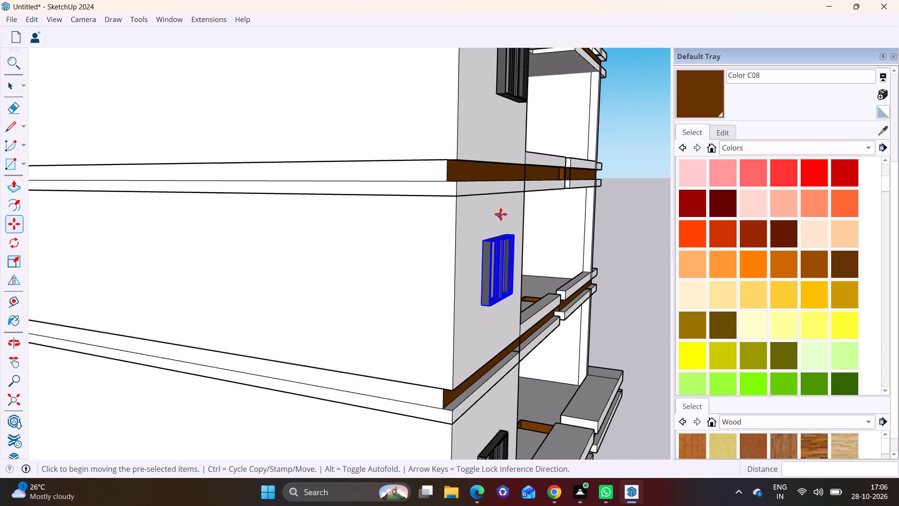
pyautogui.keyDown('shift'); pyautogui.moveTo(488, 151); pyautogui.dragTo(513, 370, button='middle'); pyautogui.keyUp('shift')
pyautogui.keyDown('shift'); pyautogui.scroll(-1, 512, 370); pyautogui.keyUp('shift')
pyautogui.middleClick(572, 294)
pyautogui.scroll(7, 511, 296)
pyautogui.press('space')
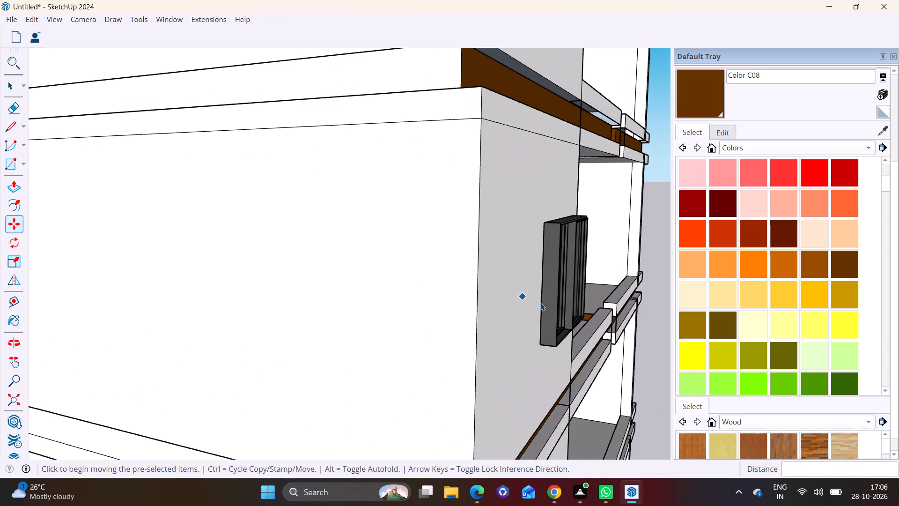
pyautogui.click(543, 303)
pyautogui.press('m')
pyautogui.click(545, 344)
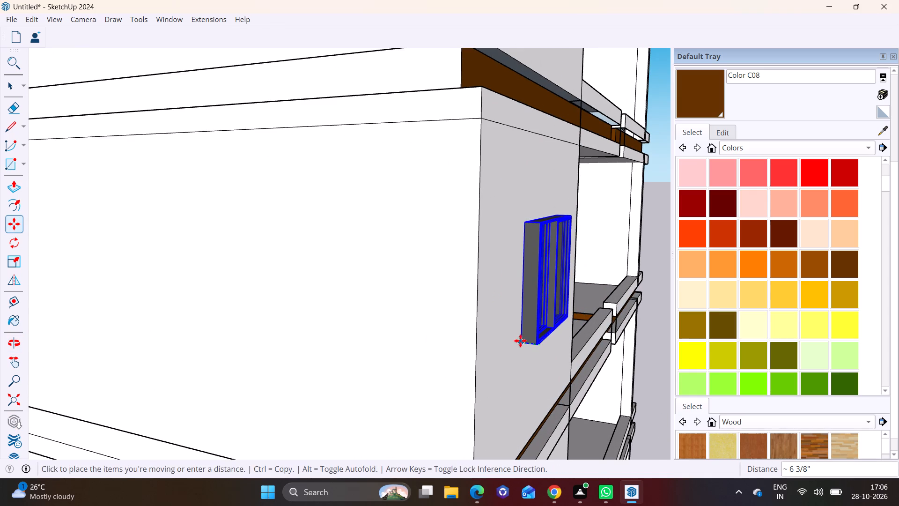
pyautogui.click(518, 340)
# Move the sixth-storey window back into the corner wall by about the same amount as the windows below.
pyautogui.scroll(-11, 522, 253)
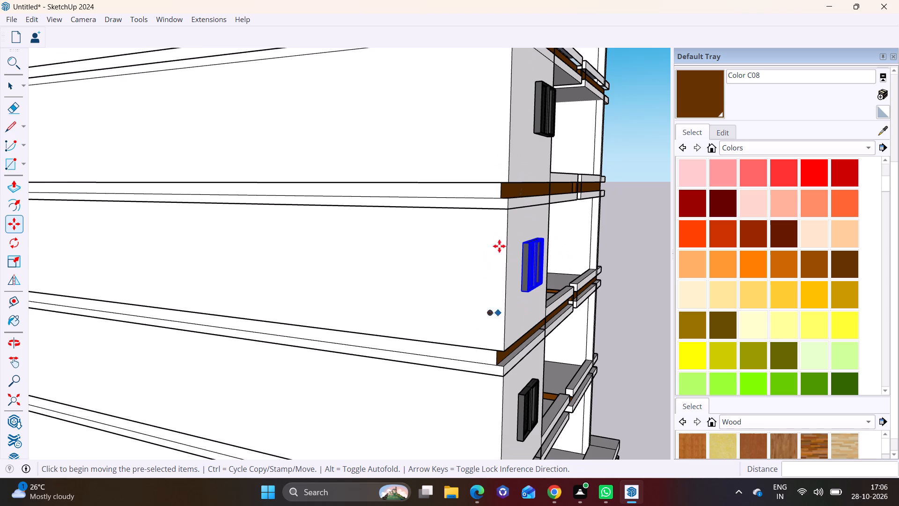
pyautogui.keyDown('shift'); pyautogui.moveTo(501, 190); pyautogui.dragTo(471, 394, button='middle'); pyautogui.keyUp('shift')
pyautogui.scroll(7, 548, 259)
pyautogui.moveTo(531, 278); pyautogui.dragTo(636, 252, button='middle')
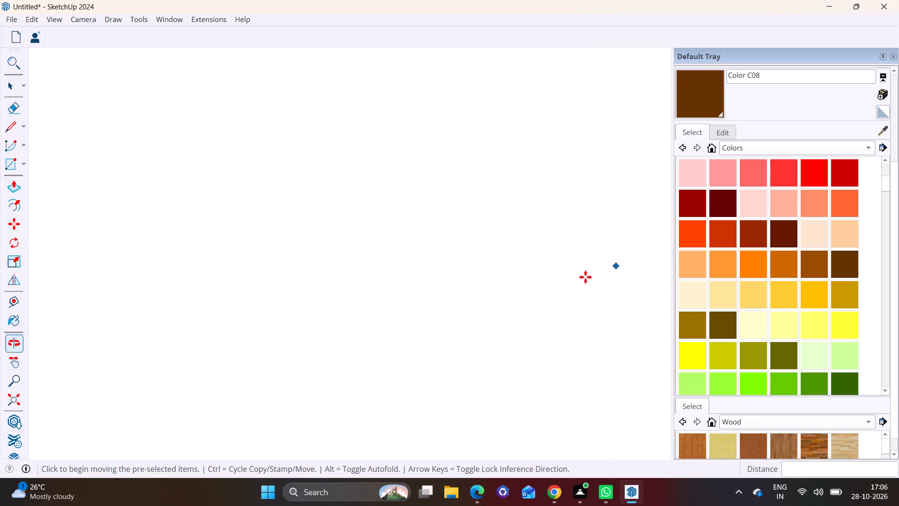
pyautogui.scroll(-20, 543, 283)
pyautogui.scroll(-15, 543, 283)
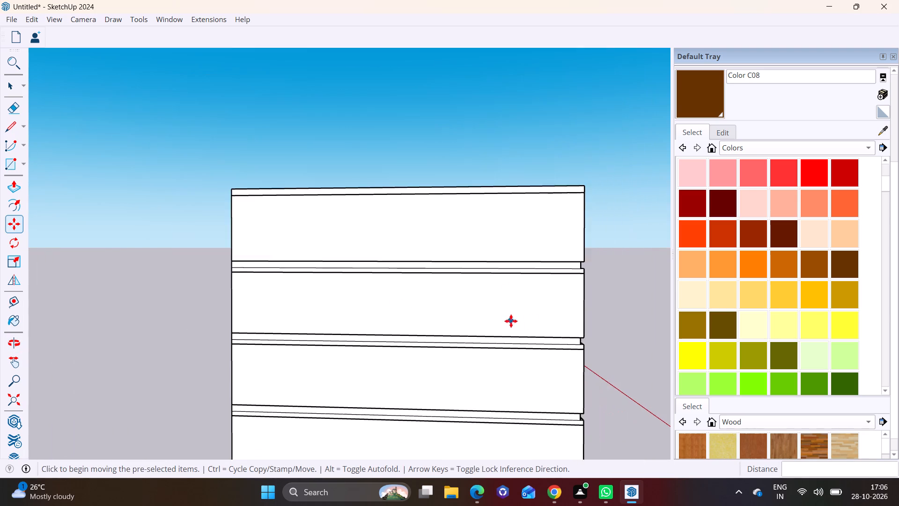
pyautogui.moveTo(532, 323); pyautogui.dragTo(397, 315, button='middle')
pyautogui.scroll(8, 488, 314)
pyautogui.moveTo(517, 314); pyautogui.dragTo(563, 316, button='middle')
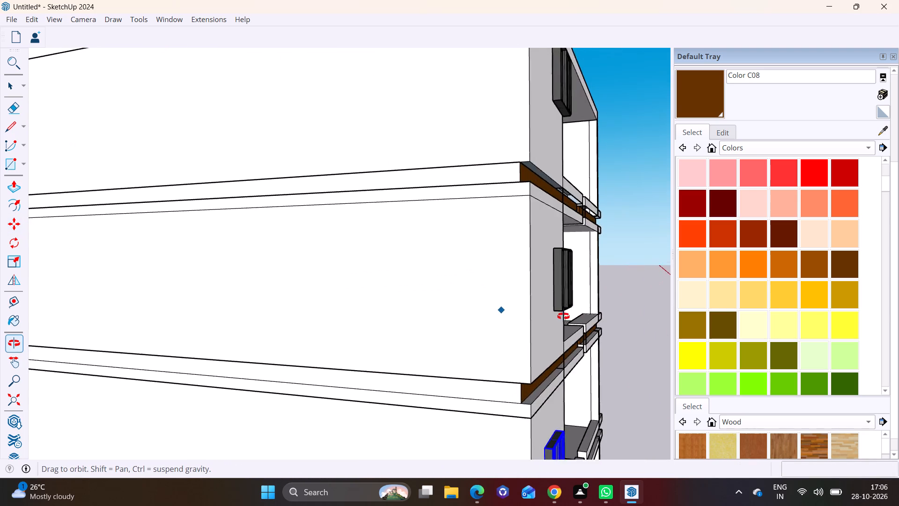
pyautogui.moveTo(563, 316); pyautogui.dragTo(475, 297, button='middle')
pyautogui.moveTo(477, 321); pyautogui.dragTo(555, 357, button='middle')
pyautogui.keyDown('shift'); pyautogui.moveTo(531, 334); pyautogui.dragTo(508, 290, button='middle'); pyautogui.keyUp('shift')
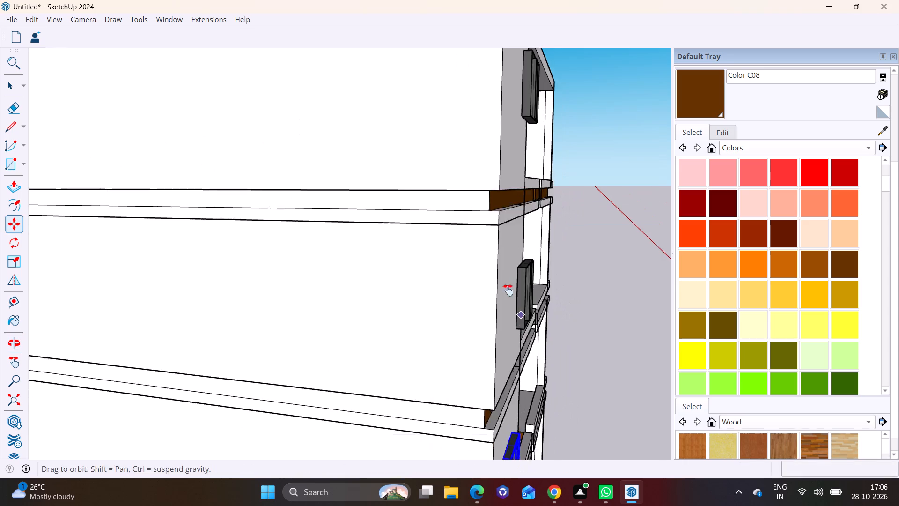
pyautogui.keyDown('shift'); pyautogui.moveTo(508, 290); pyautogui.dragTo(496, 273, button='middle'); pyautogui.keyUp('shift')
pyautogui.keyDown('shift'); pyautogui.scroll(8, 497, 276); pyautogui.keyUp('shift')
pyautogui.press('space')
pyautogui.click(502, 278)
pyautogui.press('m')
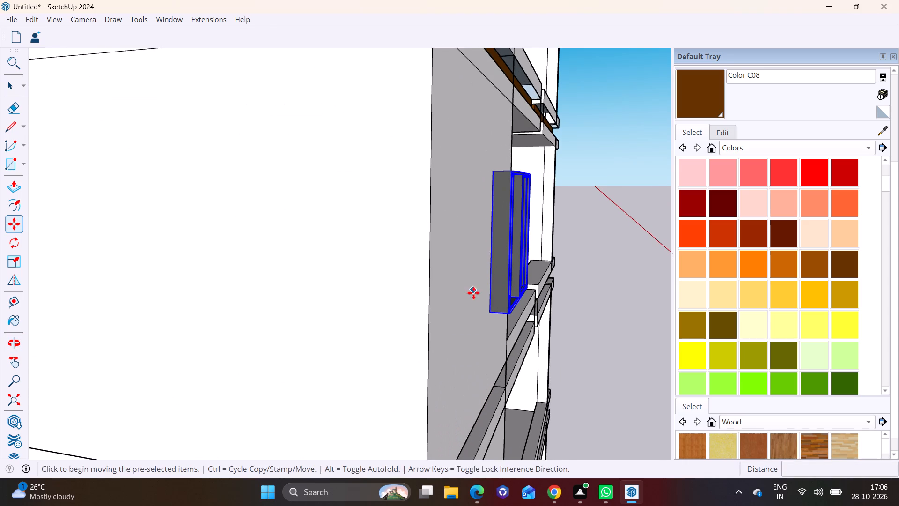
pyautogui.click(492, 314)
pyautogui.click(468, 307)
# Move the top-storey window back into the corner wall to match the windows below, and clear the selection.
pyautogui.scroll(-7, 460, 242)
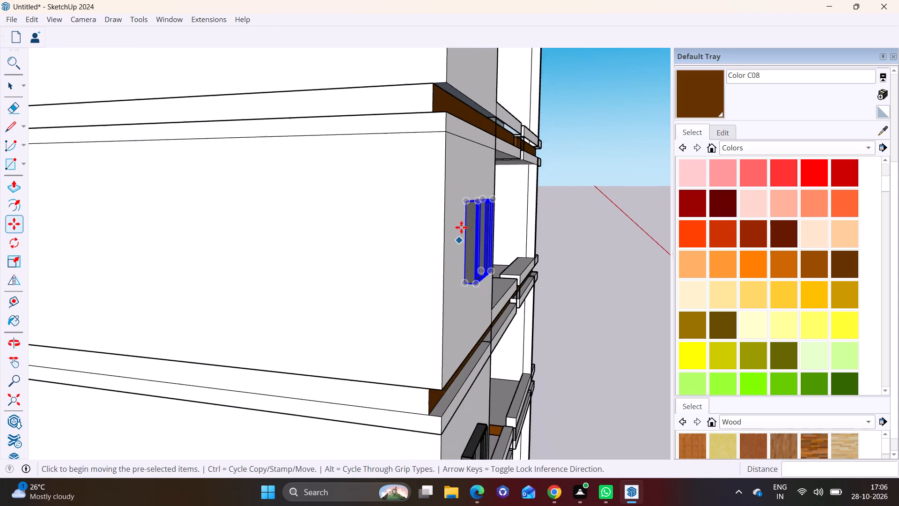
pyautogui.keyDown('shift'); pyautogui.moveTo(461, 177); pyautogui.dragTo(468, 342, button='middle'); pyautogui.keyUp('shift')
pyautogui.scroll(3, 497, 161)
pyautogui.keyDown('shift'); pyautogui.middleClick(497, 159); pyautogui.keyUp('shift')
pyautogui.keyDown('shift'); pyautogui.moveTo(497, 165); pyautogui.dragTo(497, 227, button='middle'); pyautogui.keyUp('shift')
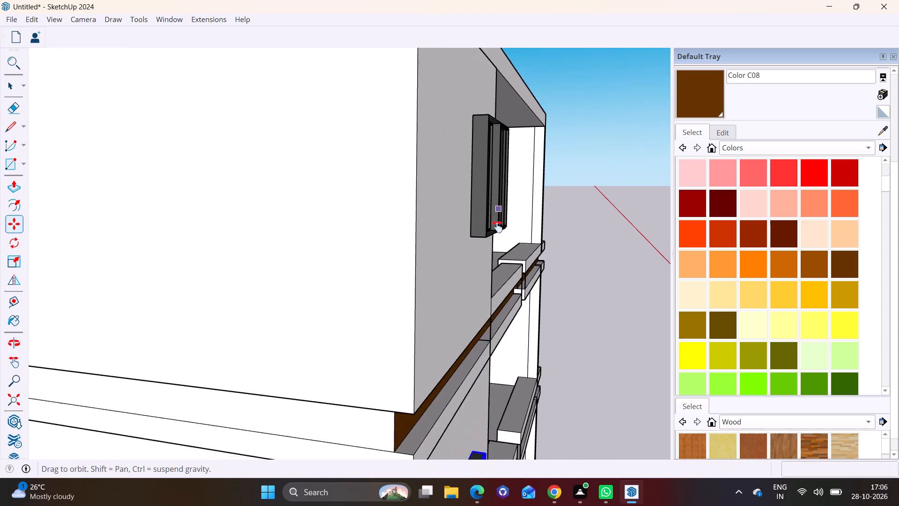
pyautogui.keyDown('shift'); pyautogui.moveTo(497, 227); pyautogui.dragTo(497, 256, button='middle'); pyautogui.keyUp('shift')
pyautogui.scroll(3, 487, 243)
pyautogui.press('space')
pyautogui.click(484, 241)
pyautogui.press('m')
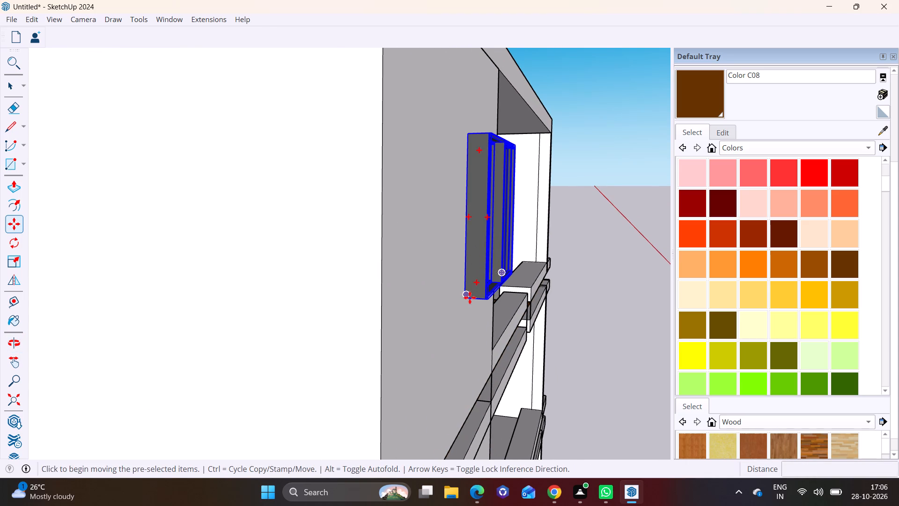
pyautogui.click(470, 298)
pyautogui.click(442, 291)
pyautogui.press('space')
pyautogui.click(579, 296)
# Copy the canopy slab above the lowest window 11' 6" straight up onto the top of the second-storey window.
pyautogui.scroll(-4, 397, 260)
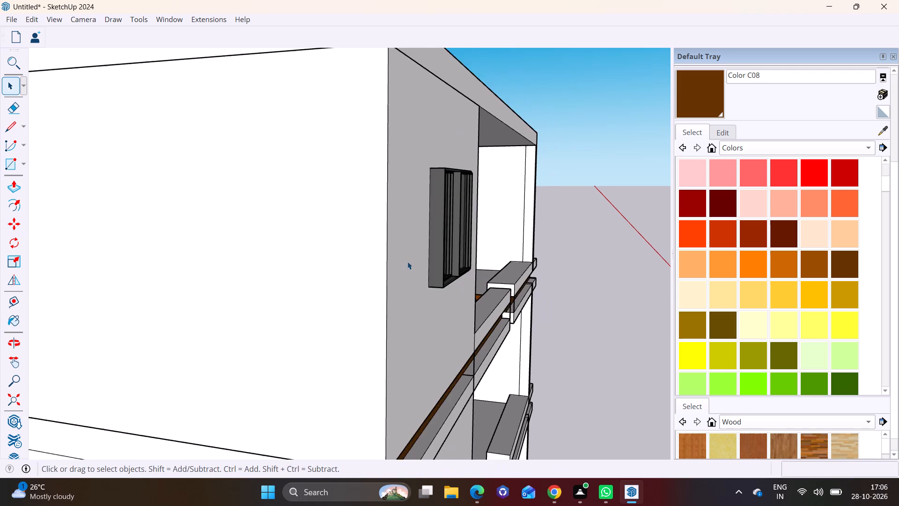
pyautogui.scroll(-9, 407, 261)
pyautogui.moveTo(494, 300); pyautogui.dragTo(439, 89, button='middle')
pyautogui.moveTo(464, 192); pyautogui.dragTo(224, 209, button='middle')
pyautogui.scroll(-3, 224, 213)
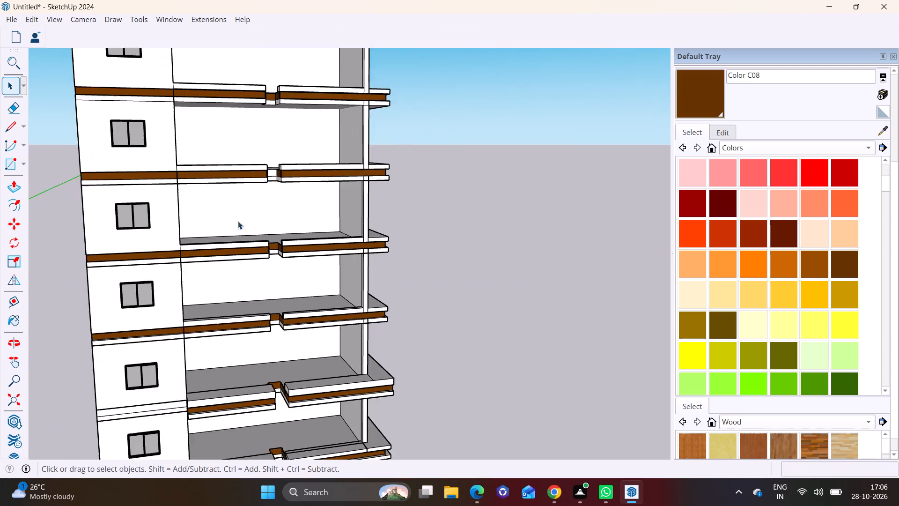
pyautogui.keyDown('shift'); pyautogui.moveTo(269, 204); pyautogui.dragTo(396, 137, button='middle'); pyautogui.keyUp('shift')
pyautogui.scroll(3, 367, 298)
pyautogui.keyDown('shift'); pyautogui.moveTo(335, 362); pyautogui.dragTo(395, 213, button='middle'); pyautogui.keyUp('shift')
pyautogui.keyDown('shift'); pyautogui.scroll(10, 394, 213); pyautogui.keyUp('shift')
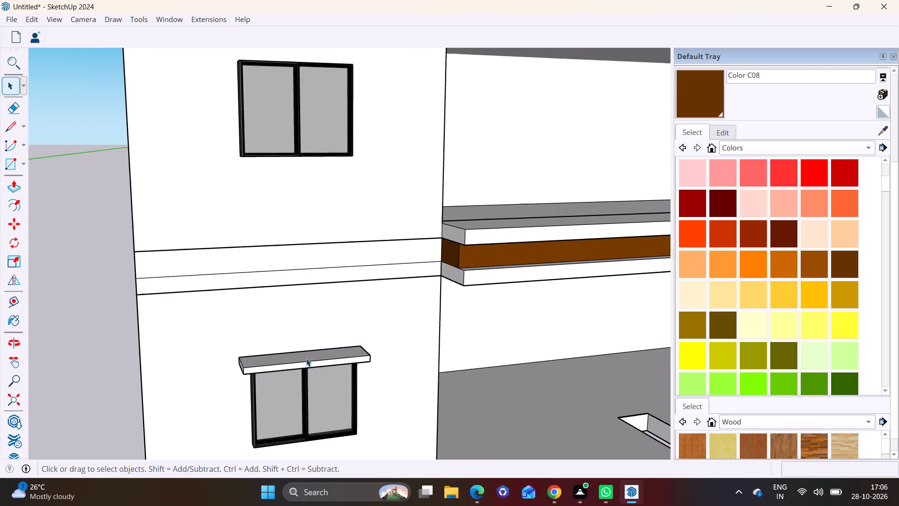
pyautogui.click(308, 359)
pyautogui.scroll(2, 337, 362)
pyautogui.press('m')
pyautogui.moveTo(357, 348); pyautogui.dragTo(402, 339, button='middle')
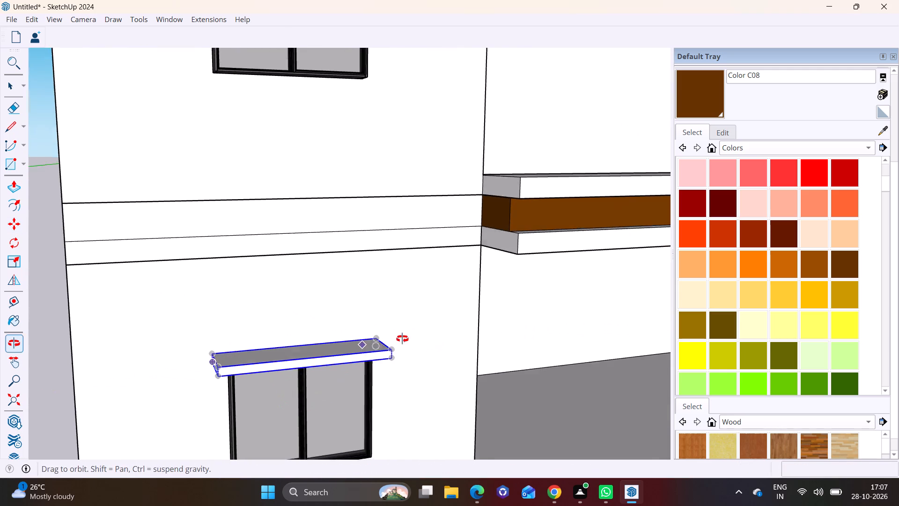
pyautogui.moveTo(402, 339); pyautogui.dragTo(484, 330, button='middle')
pyautogui.click(326, 363)
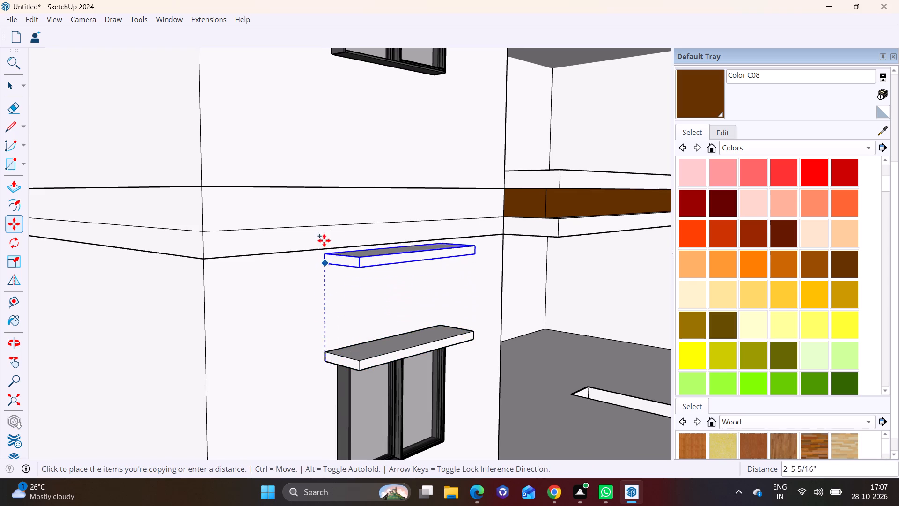
pyautogui.keyDown('shift'); pyautogui.moveTo(319, 200); pyautogui.dragTo(309, 385, button='middle'); pyautogui.keyUp('shift')
pyautogui.keyDown('shift'); pyautogui.scroll(1, 307, 400); pyautogui.keyUp('shift')
pyautogui.keyDown('shift'); pyautogui.moveTo(300, 204); pyautogui.dragTo(282, 342, button='middle'); pyautogui.keyUp('shift')
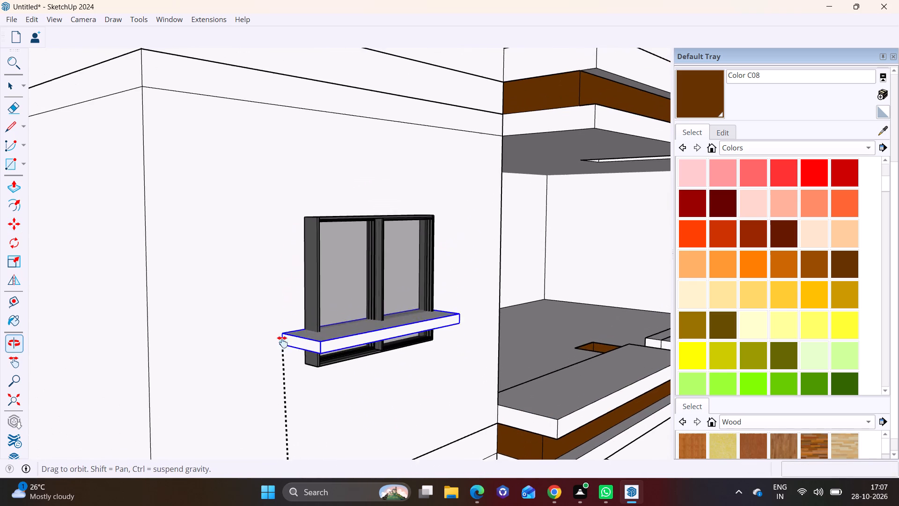
pyautogui.keyDown('shift'); pyautogui.moveTo(282, 342); pyautogui.dragTo(286, 335, button='middle'); pyautogui.keyUp('shift')
pyautogui.click(287, 215)
# Copy the second-storey canopy slab 10' 2 7/8" up onto the top of the third-storey window.
pyautogui.click(288, 215)
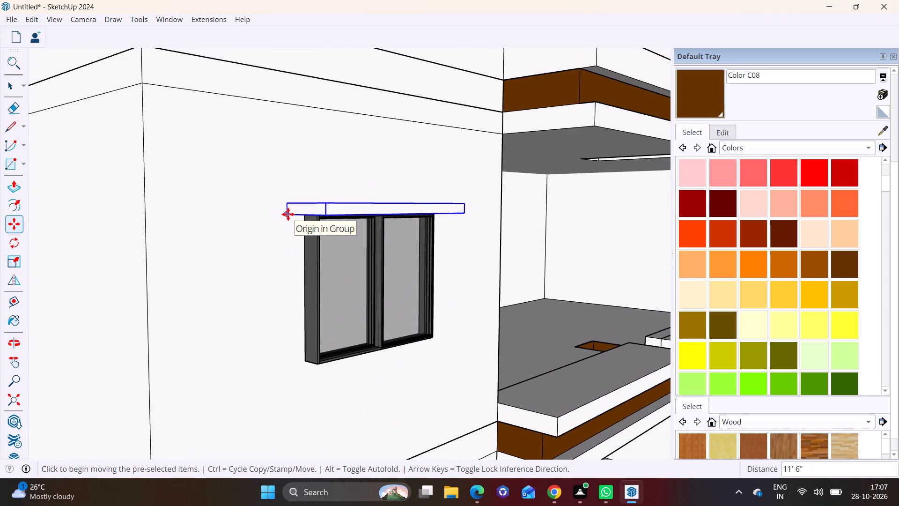
pyautogui.keyDown('shift'); pyautogui.moveTo(307, 112); pyautogui.dragTo(324, 333, button='middle'); pyautogui.keyUp('shift')
pyautogui.keyDown('shift'); pyautogui.moveTo(329, 106); pyautogui.dragTo(334, 312, button='middle'); pyautogui.keyUp('shift')
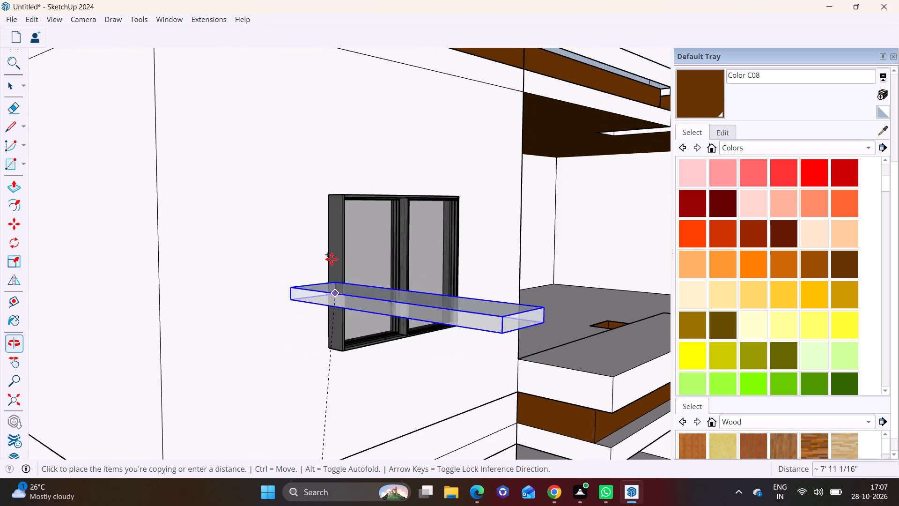
pyautogui.click(319, 195)
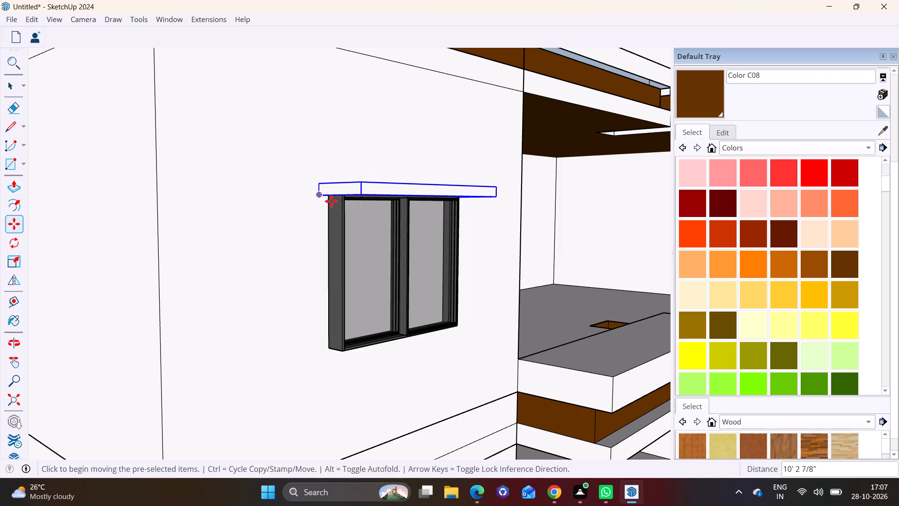
# Copy the third-storey canopy slab straight up onto the top of the fourth-storey window.
pyautogui.moveTo(389, 198); pyautogui.dragTo(410, 249, button='middle')
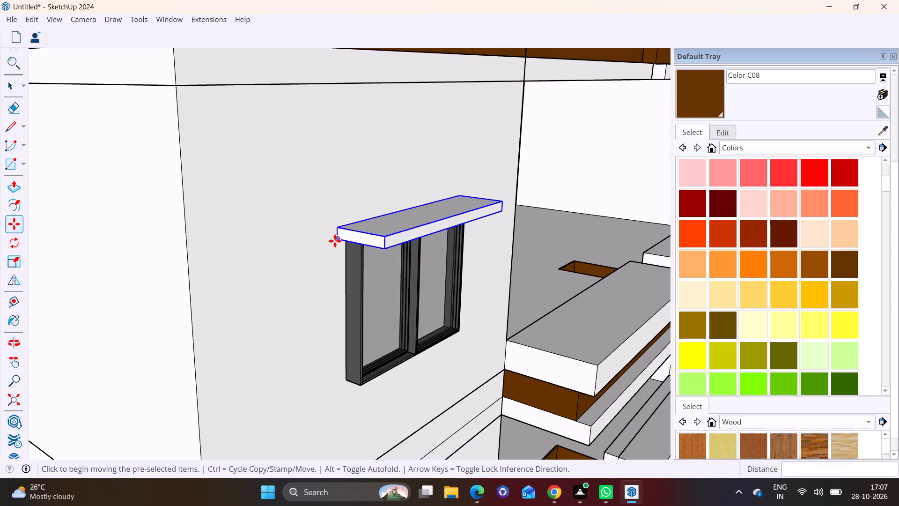
pyautogui.click(335, 241)
pyautogui.keyDown('shift'); pyautogui.moveTo(326, 100); pyautogui.dragTo(364, 298, button='middle'); pyautogui.keyUp('shift')
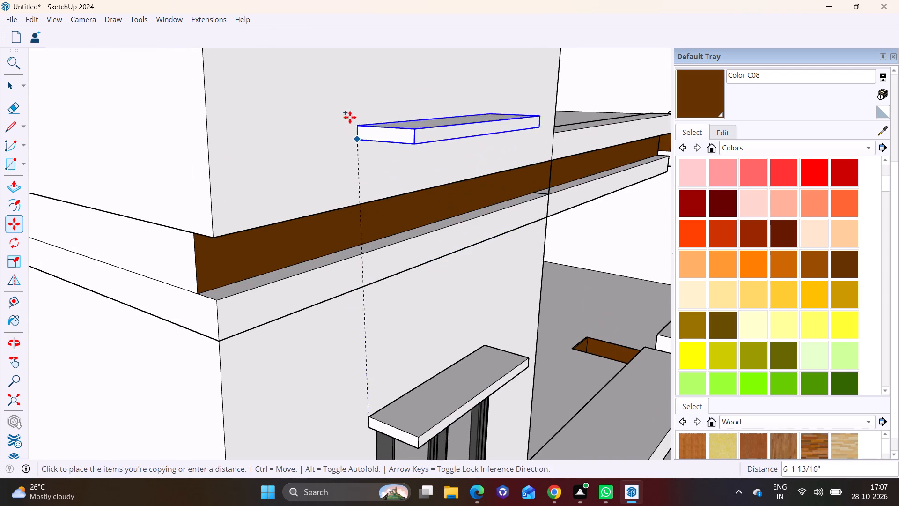
pyautogui.keyDown('shift'); pyautogui.moveTo(349, 116); pyautogui.dragTo(398, 372, button='middle'); pyautogui.keyUp('shift')
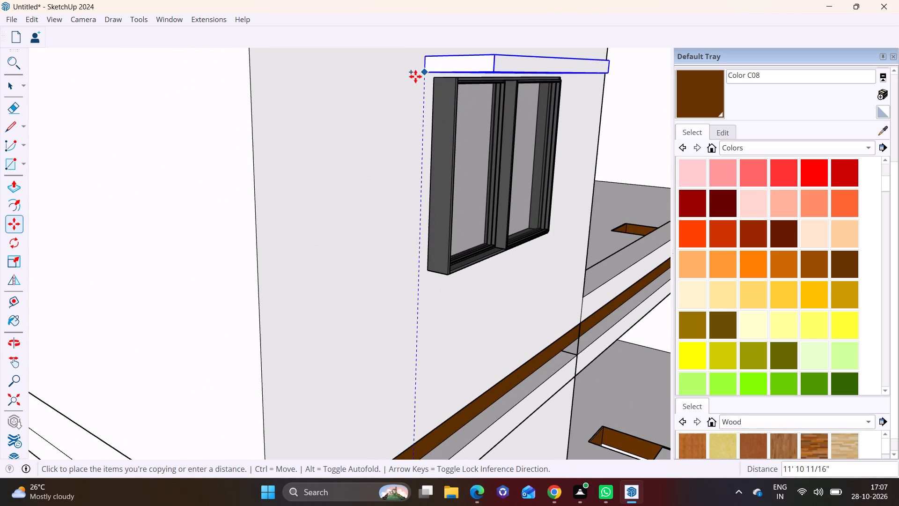
pyautogui.click(413, 81)
# Copy the fourth-storey canopy slab straight up onto the top of the fifth-storey window.
pyautogui.moveTo(470, 104); pyautogui.dragTo(420, 134, button='middle')
pyautogui.keyDown('shift'); pyautogui.moveTo(420, 138); pyautogui.dragTo(495, 272, button='middle'); pyautogui.keyUp('shift')
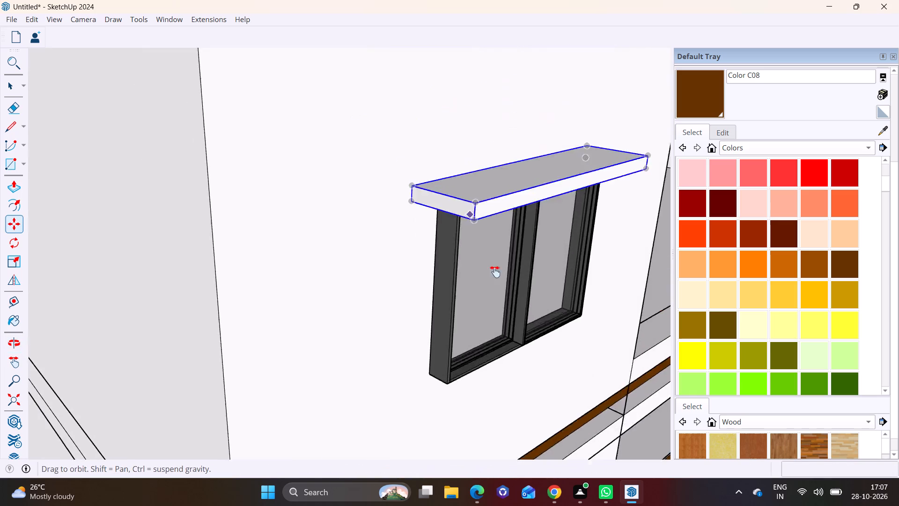
pyautogui.keyDown('shift'); pyautogui.moveTo(495, 272); pyautogui.dragTo(520, 340, button='middle'); pyautogui.keyUp('shift')
pyautogui.click(465, 331)
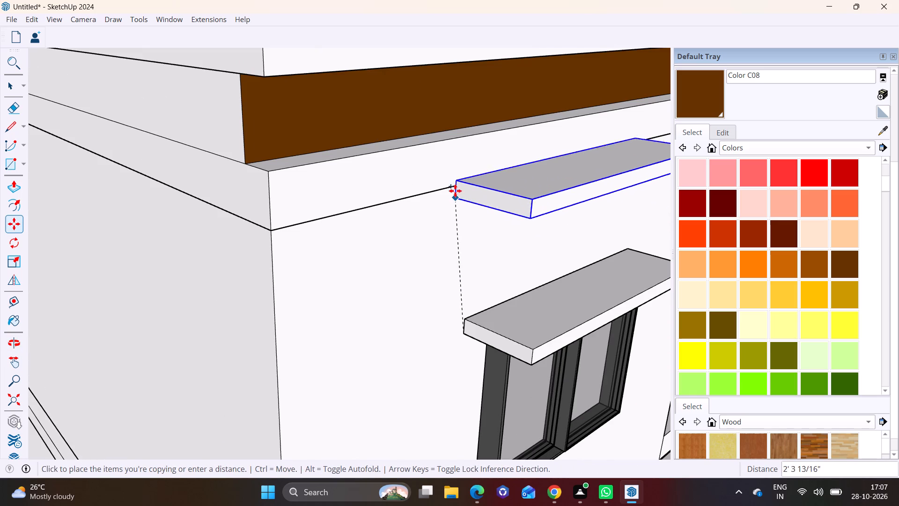
pyautogui.keyDown('shift'); pyautogui.moveTo(455, 195); pyautogui.dragTo(473, 505, button='middle'); pyautogui.keyUp('shift')
pyautogui.moveTo(495, 240); pyautogui.dragTo(453, 173, button='middle')
pyautogui.scroll(-7, 511, 239)
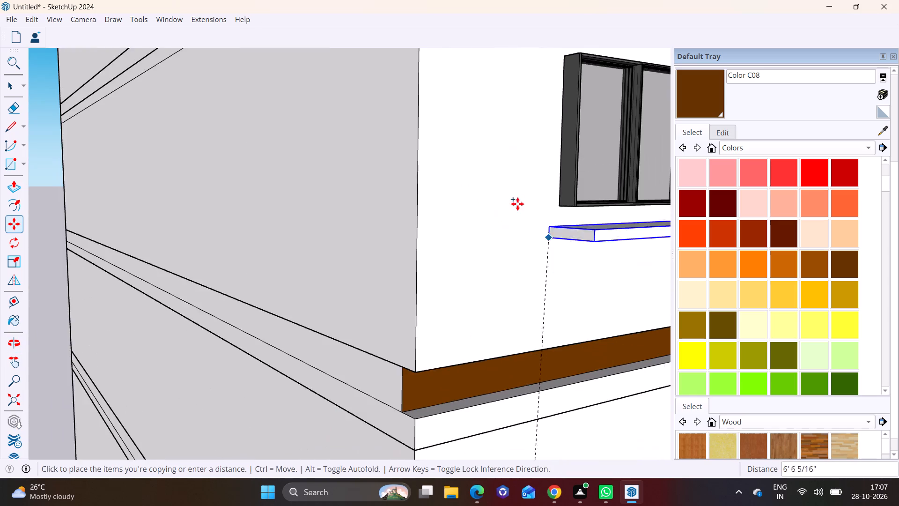
pyautogui.scroll(-2, 517, 204)
pyautogui.keyDown('shift'); pyautogui.moveTo(541, 129); pyautogui.dragTo(234, 253, button='middle'); pyautogui.keyUp('shift')
pyautogui.moveTo(302, 230); pyautogui.dragTo(422, 219, button='middle')
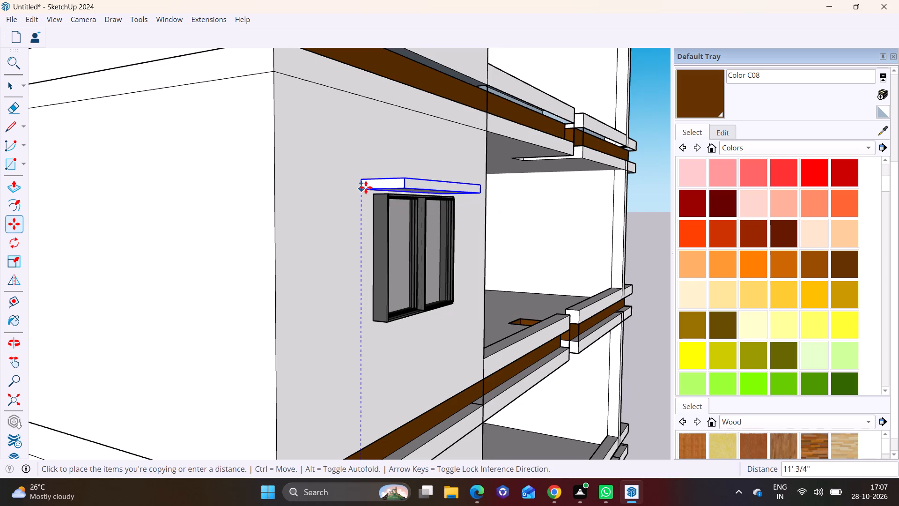
pyautogui.click(363, 195)
# Copy the fifth-storey canopy slab straight up onto the top of the sixth-storey window.
pyautogui.click(360, 195)
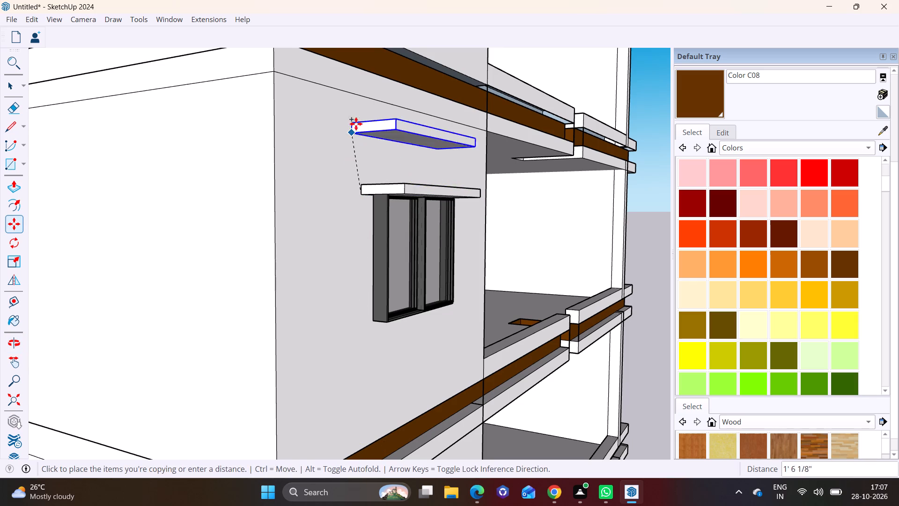
pyautogui.keyDown('shift'); pyautogui.moveTo(357, 121); pyautogui.dragTo(353, 392, button='middle'); pyautogui.keyUp('shift')
pyautogui.scroll(-7, 361, 257)
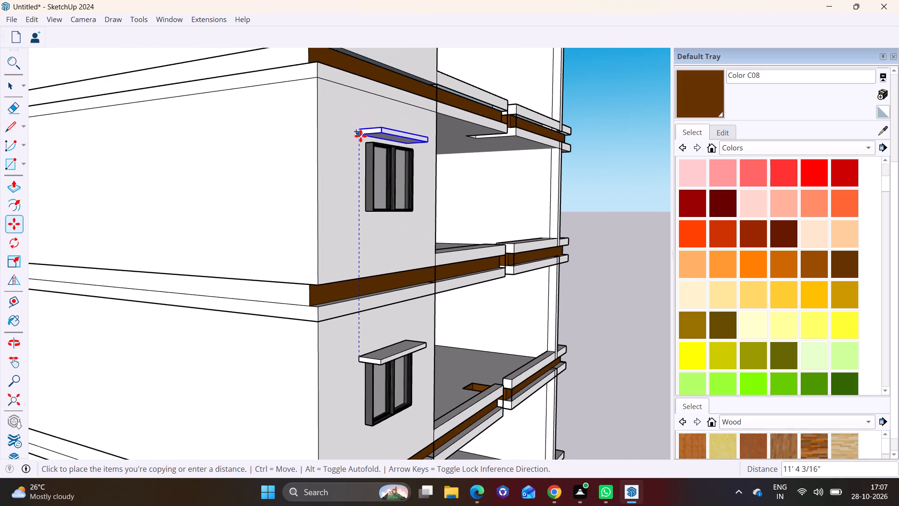
pyautogui.click(361, 141)
# Copy the sixth-storey canopy slab about 11' 4 13/16" up onto the top-storey window and clear the selection.
pyautogui.click(360, 141)
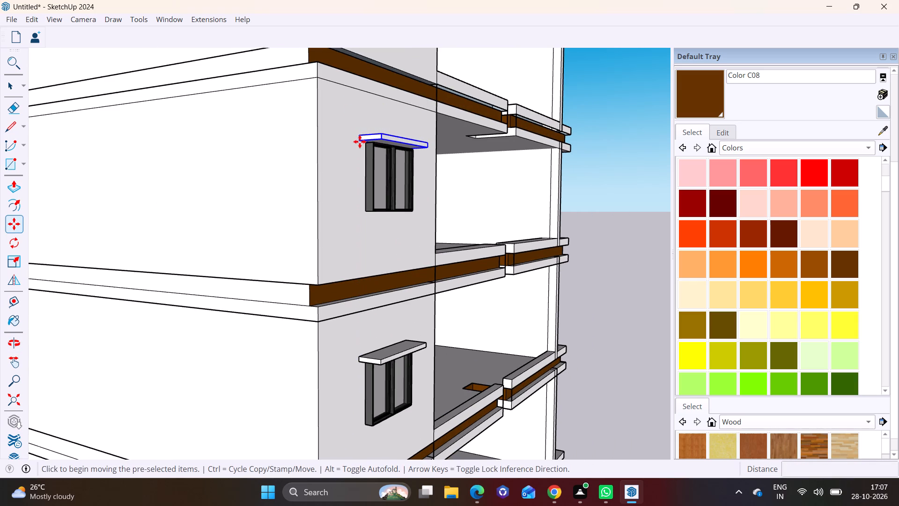
pyautogui.keyDown('shift'); pyautogui.moveTo(373, 106); pyautogui.dragTo(382, 386, button='middle'); pyautogui.keyUp('shift')
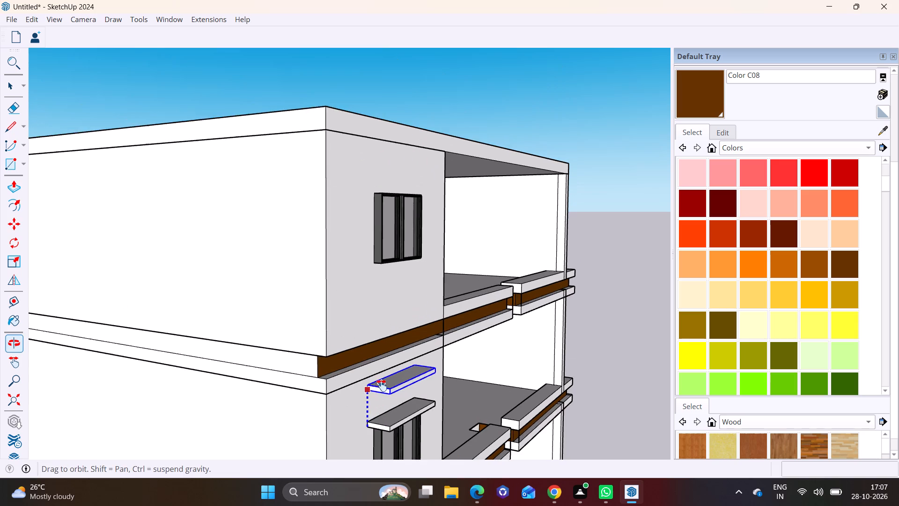
pyautogui.keyDown('shift'); pyautogui.moveTo(382, 386); pyautogui.dragTo(382, 384, button='middle'); pyautogui.keyUp('shift')
pyautogui.click(373, 195)
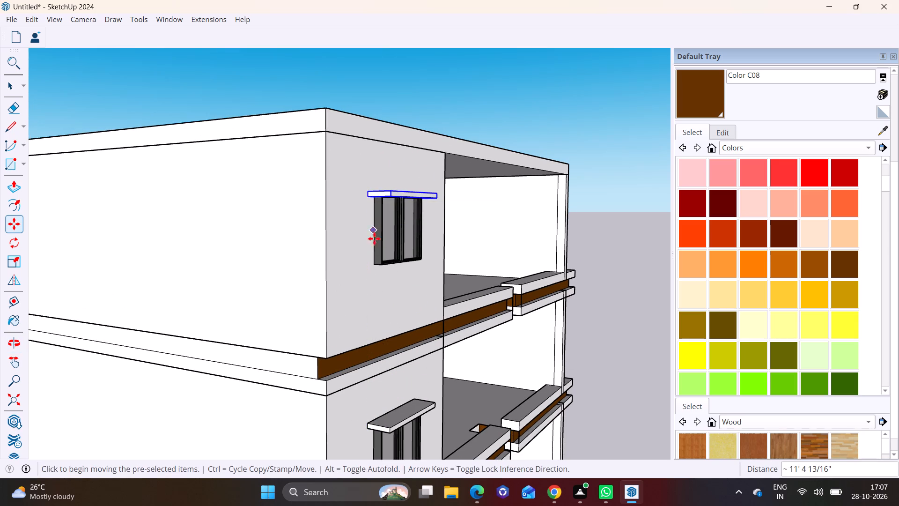
pyautogui.press('space')
pyautogui.click(613, 259)
# Paint the window canopy slabs on the sixth and top storeys of the corner wall with brown Color C08.
pyautogui.moveTo(613, 275); pyautogui.dragTo(398, 309, button='middle')
pyautogui.scroll(-4, 394, 310)
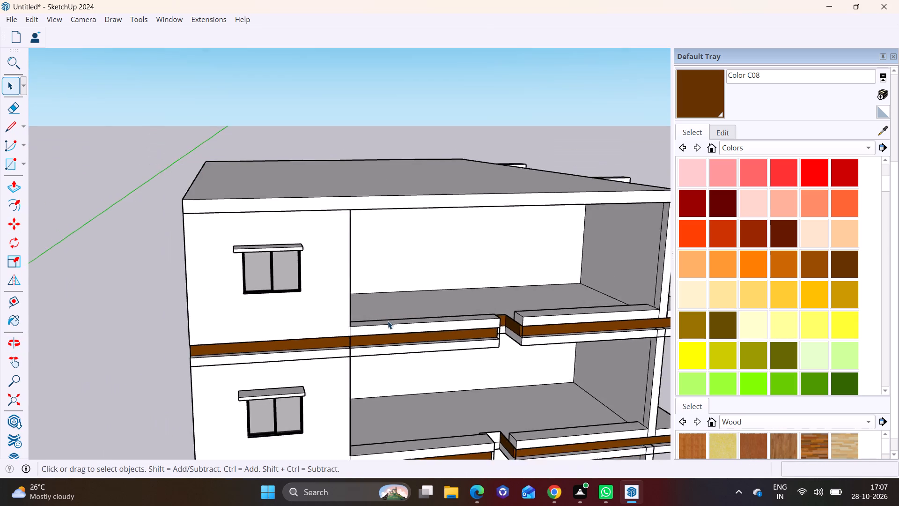
pyautogui.scroll(-3, 388, 321)
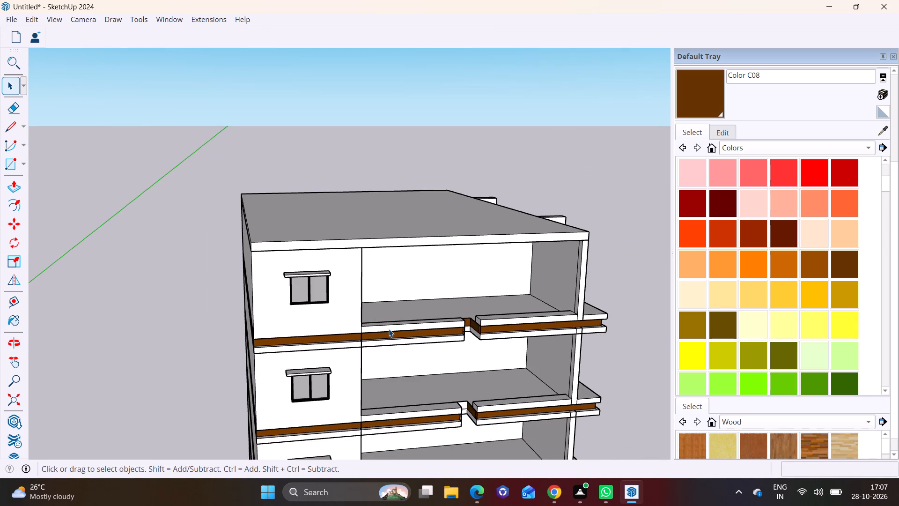
pyautogui.scroll(2, 361, 316)
pyautogui.moveTo(363, 327); pyautogui.dragTo(206, 315, button='middle')
pyautogui.moveTo(337, 378); pyautogui.dragTo(399, 269, button='middle')
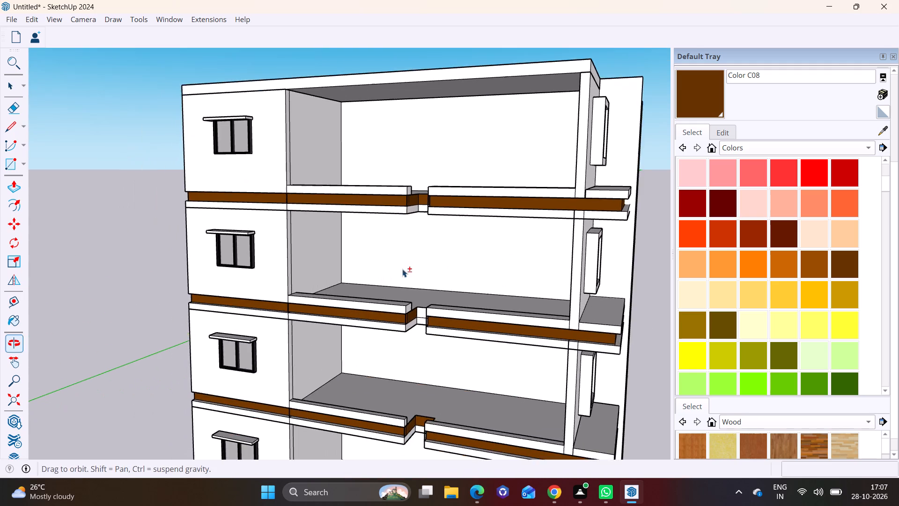
pyautogui.scroll(-2, 405, 268)
pyautogui.scroll(3, 414, 274)
pyautogui.click(848, 263)
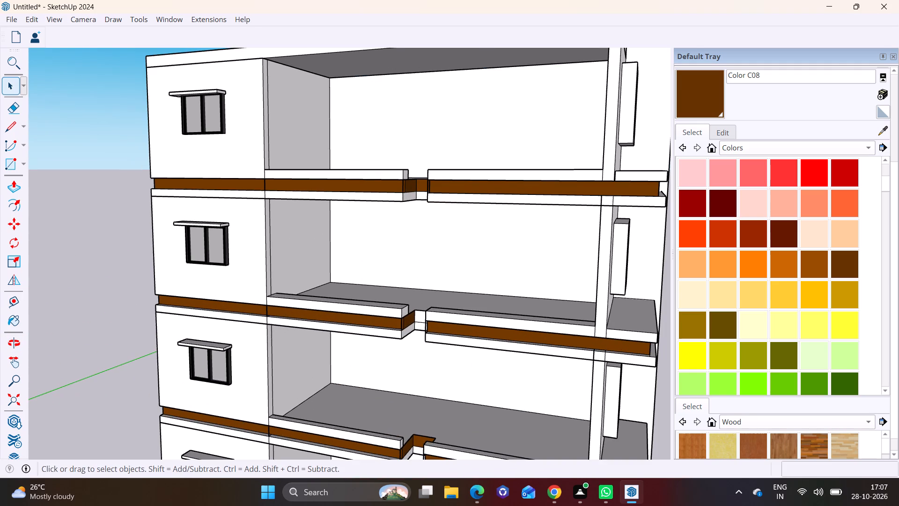
pyautogui.scroll(9, 315, 218)
pyautogui.click(219, 197)
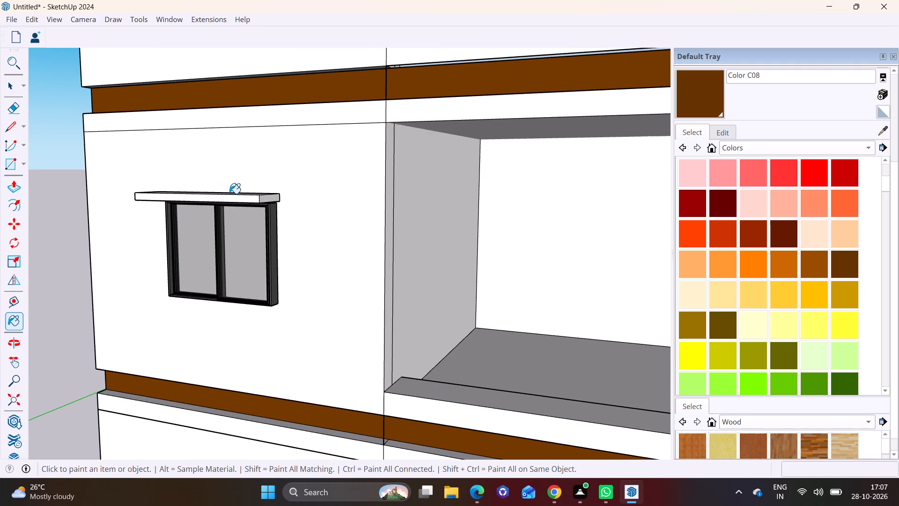
pyautogui.click(229, 193)
pyautogui.moveTo(250, 197); pyautogui.dragTo(234, 253, button='middle')
pyautogui.keyDown('shift'); pyautogui.moveTo(249, 200); pyautogui.dragTo(263, 464, button='middle'); pyautogui.keyUp('shift')
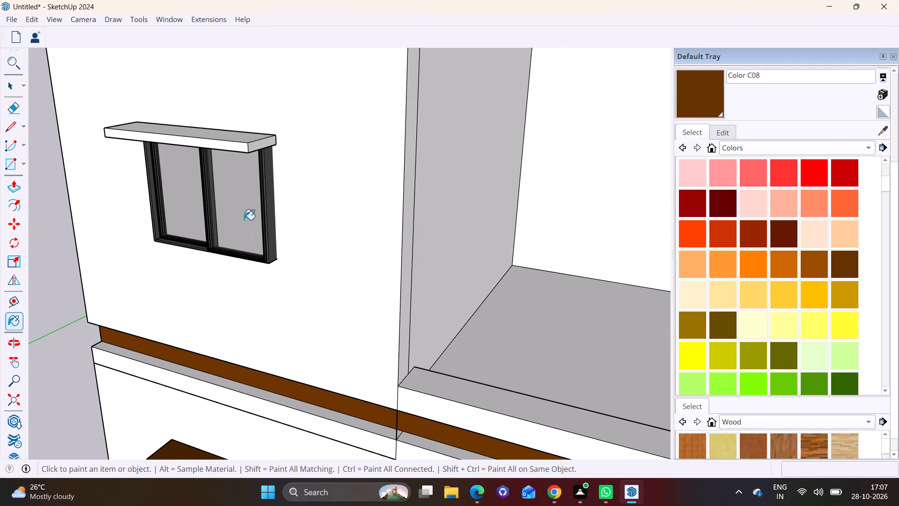
pyautogui.click(240, 144)
# Paint the window canopy slabs on the five lower storeys, from the fifth down to the ground storey, with brown Color C08.
pyautogui.scroll(-9, 279, 350)
pyautogui.keyDown('shift'); pyautogui.moveTo(304, 390); pyautogui.dragTo(324, 184, button='middle'); pyautogui.keyUp('shift')
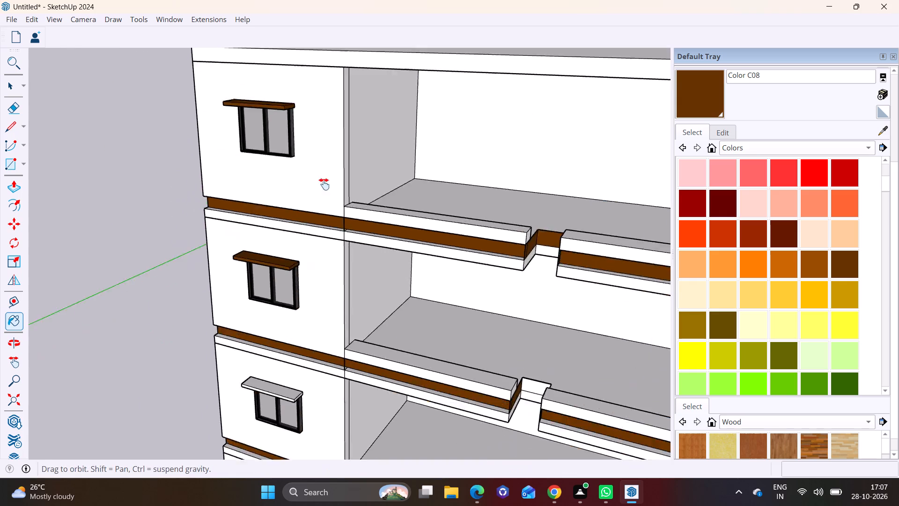
pyautogui.keyDown('shift'); pyautogui.moveTo(324, 184); pyautogui.dragTo(339, 117, button='middle'); pyautogui.keyUp('shift')
pyautogui.click(302, 292)
pyautogui.keyDown('shift'); pyautogui.moveTo(332, 325); pyautogui.dragTo(332, 174, button='middle'); pyautogui.keyUp('shift')
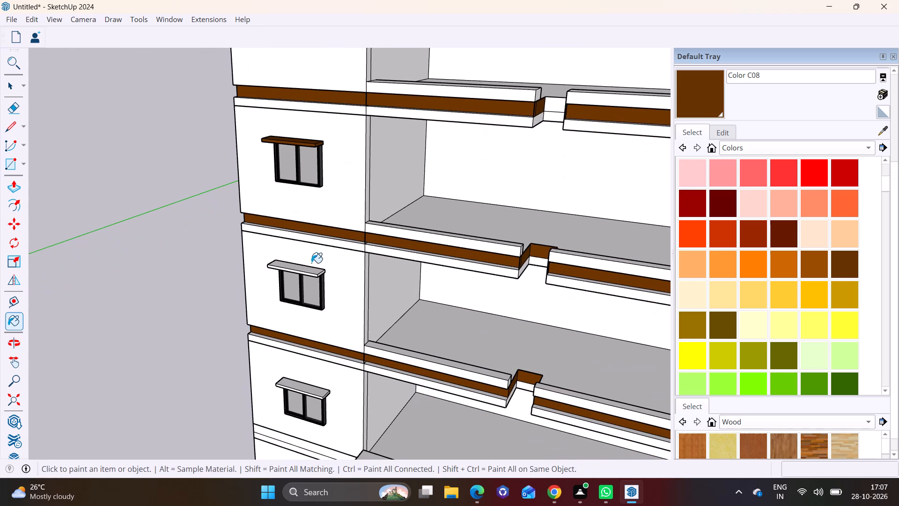
pyautogui.click(309, 273)
pyautogui.keyDown('shift'); pyautogui.moveTo(384, 336); pyautogui.dragTo(386, 131, button='middle'); pyautogui.keyUp('shift')
pyautogui.click(310, 187)
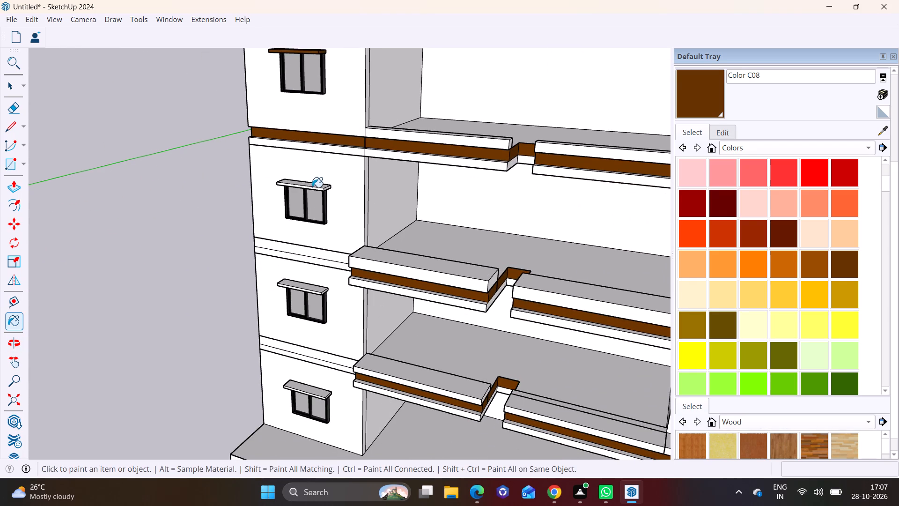
pyautogui.scroll(3, 308, 307)
pyautogui.click(310, 280)
pyautogui.scroll(1, 340, 328)
pyautogui.keyDown('shift'); pyautogui.moveTo(341, 328); pyautogui.dragTo(284, 122, button='middle'); pyautogui.keyUp('shift')
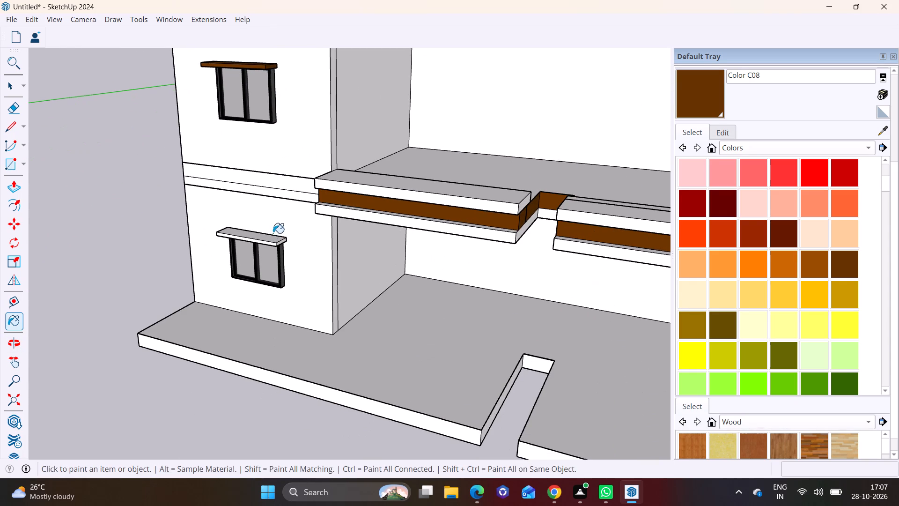
pyautogui.click(272, 240)
pyautogui.press('space')
pyautogui.click(107, 233)
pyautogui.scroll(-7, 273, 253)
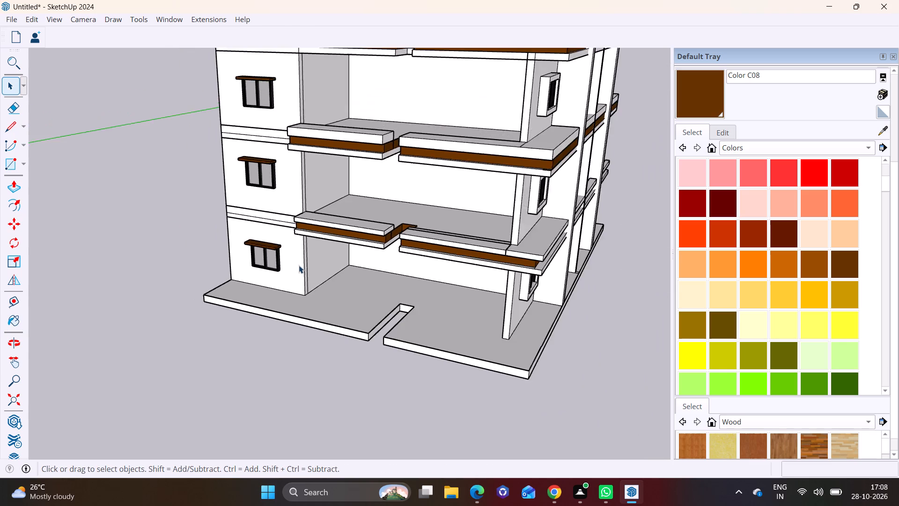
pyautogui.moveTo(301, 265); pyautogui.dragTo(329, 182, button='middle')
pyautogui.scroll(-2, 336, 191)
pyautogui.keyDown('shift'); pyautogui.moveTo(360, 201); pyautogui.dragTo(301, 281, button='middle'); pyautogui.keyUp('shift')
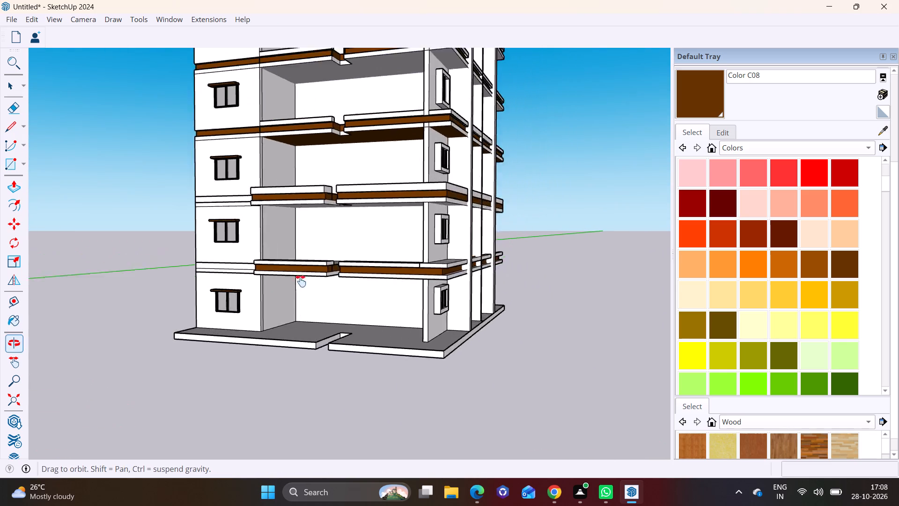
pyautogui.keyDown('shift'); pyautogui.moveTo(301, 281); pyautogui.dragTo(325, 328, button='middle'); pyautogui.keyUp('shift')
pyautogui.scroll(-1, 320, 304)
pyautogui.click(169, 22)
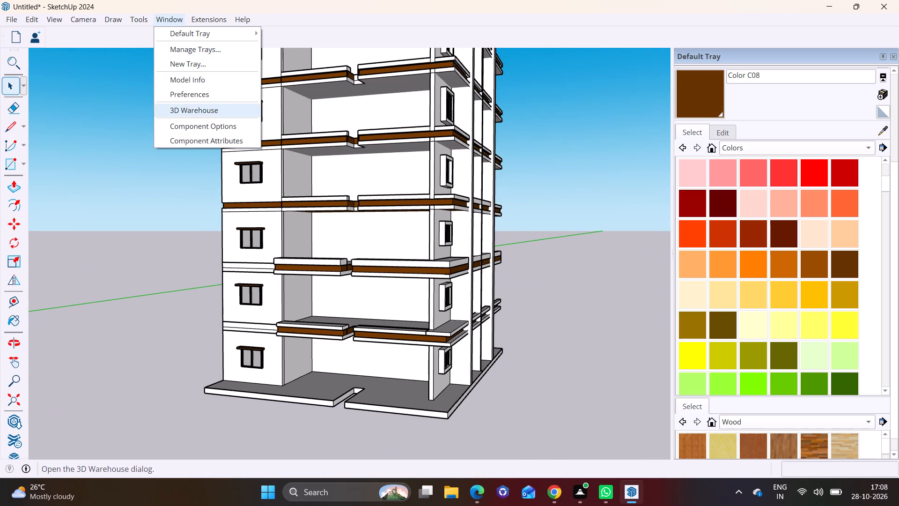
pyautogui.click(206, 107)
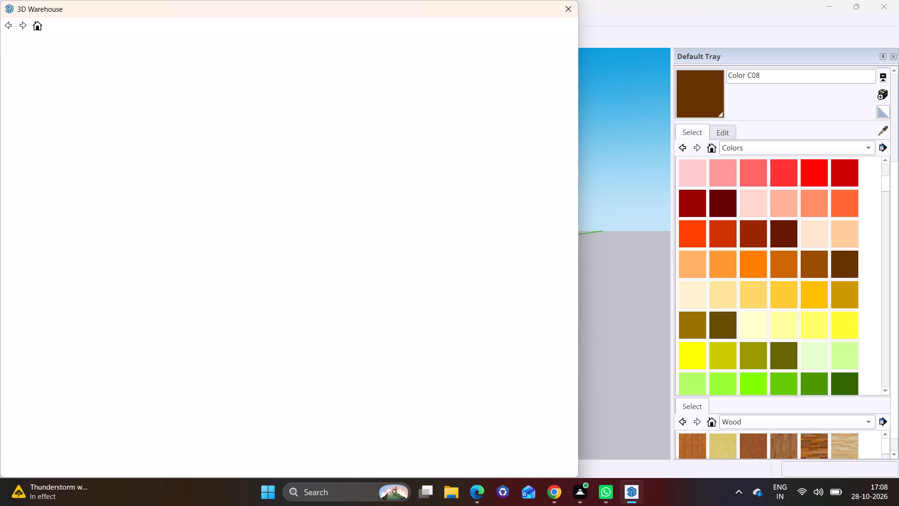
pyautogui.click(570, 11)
# Pull the back wall of the second-storey recessed bay beside the framed windows forward about 6' 11 13/16".
pyautogui.moveTo(490, 198); pyautogui.dragTo(403, 207, button='middle')
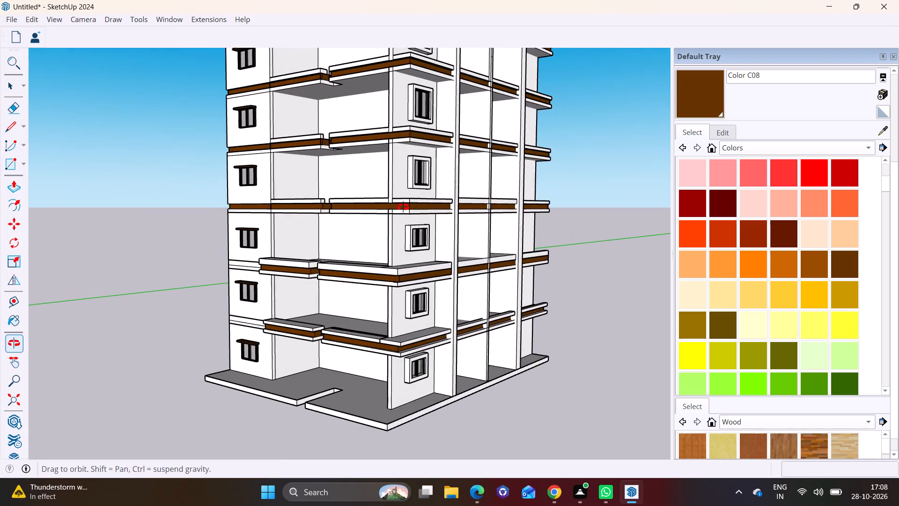
pyautogui.moveTo(403, 207); pyautogui.dragTo(403, 207, button='middle')
pyautogui.scroll(4, 361, 295)
pyautogui.moveTo(309, 309); pyautogui.dragTo(354, 323, button='middle')
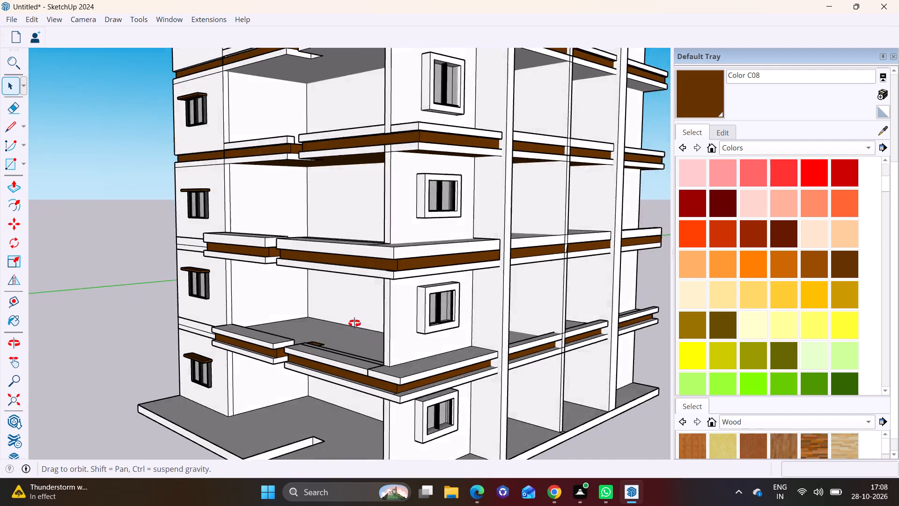
pyautogui.moveTo(354, 323); pyautogui.dragTo(471, 340, button='middle')
pyautogui.scroll(4, 342, 317)
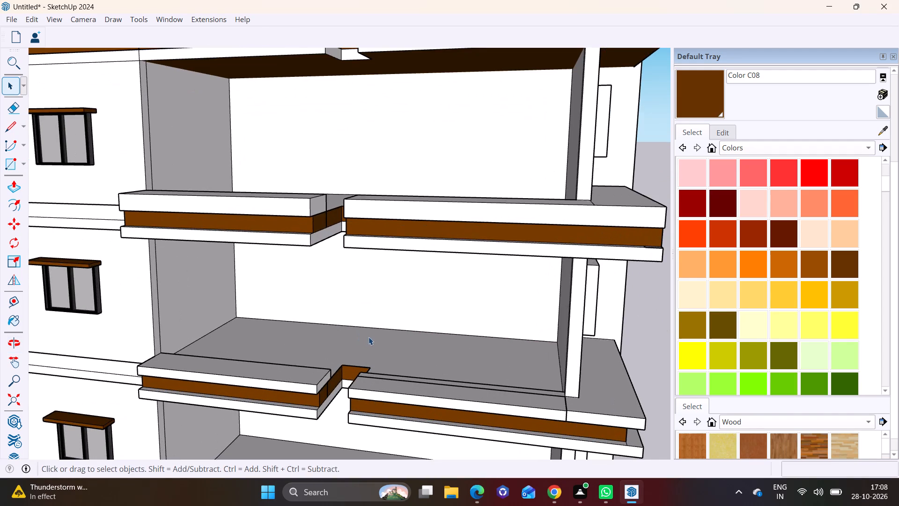
pyautogui.moveTo(425, 305); pyautogui.dragTo(475, 324, button='middle')
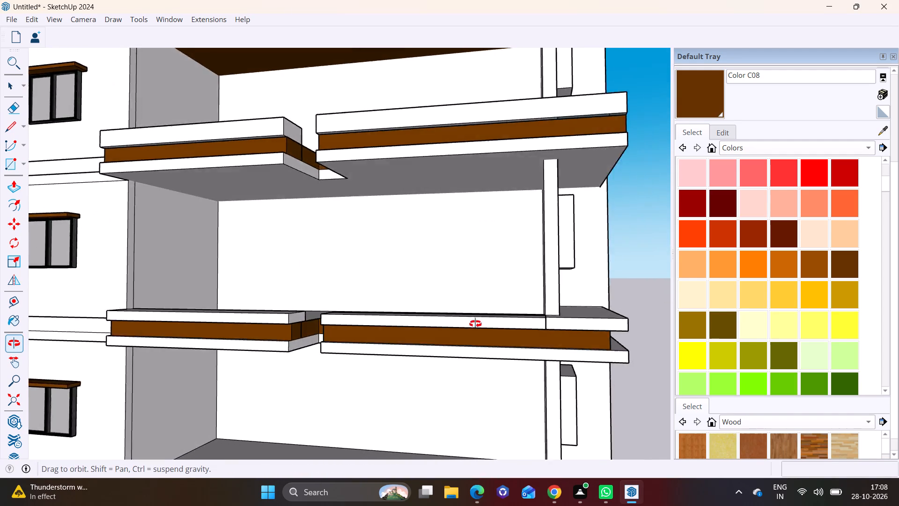
pyautogui.moveTo(475, 324); pyautogui.dragTo(463, 361, button='middle')
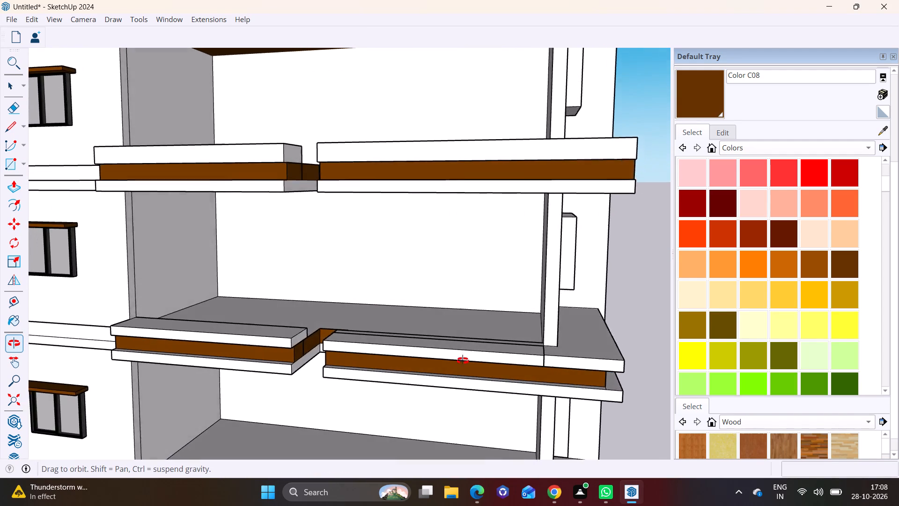
pyautogui.moveTo(463, 361); pyautogui.dragTo(423, 346, button='middle')
pyautogui.scroll(-6, 437, 329)
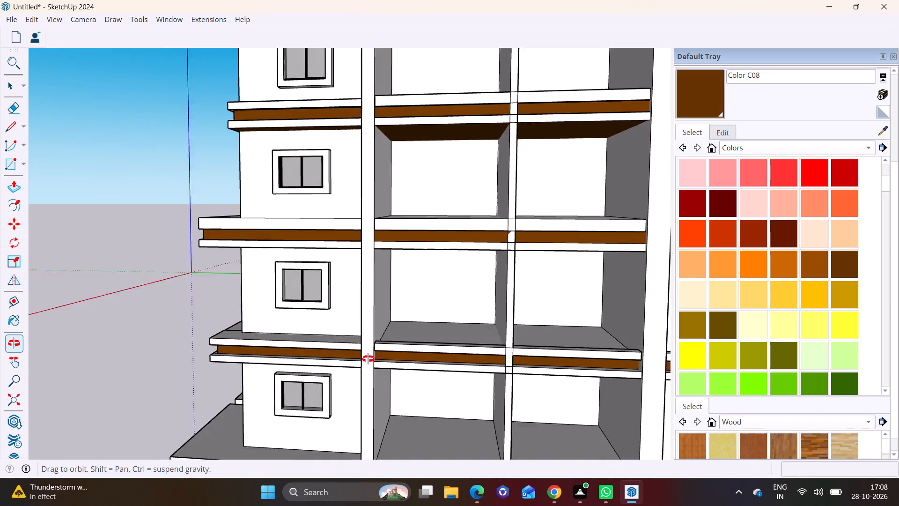
pyautogui.scroll(-2, 389, 340)
pyautogui.click(432, 293)
pyautogui.scroll(7, 432, 292)
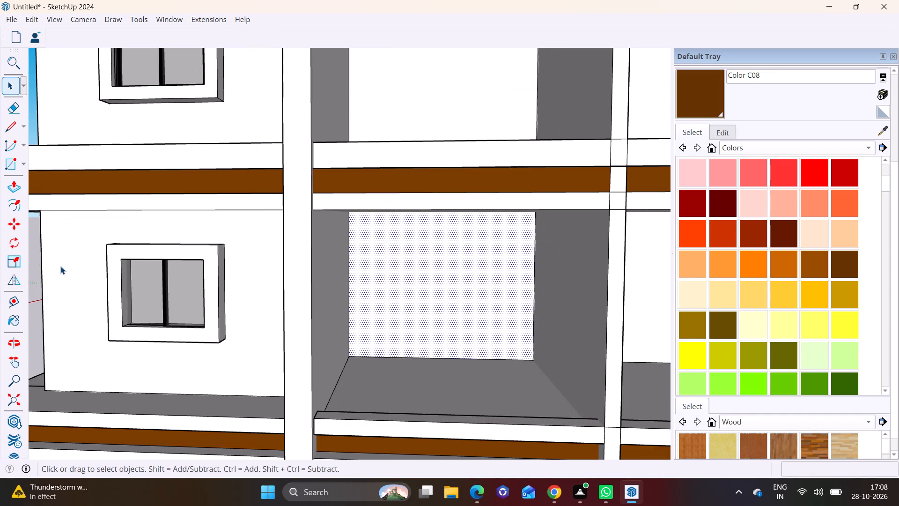
pyautogui.click(15, 185)
pyautogui.click(445, 295)
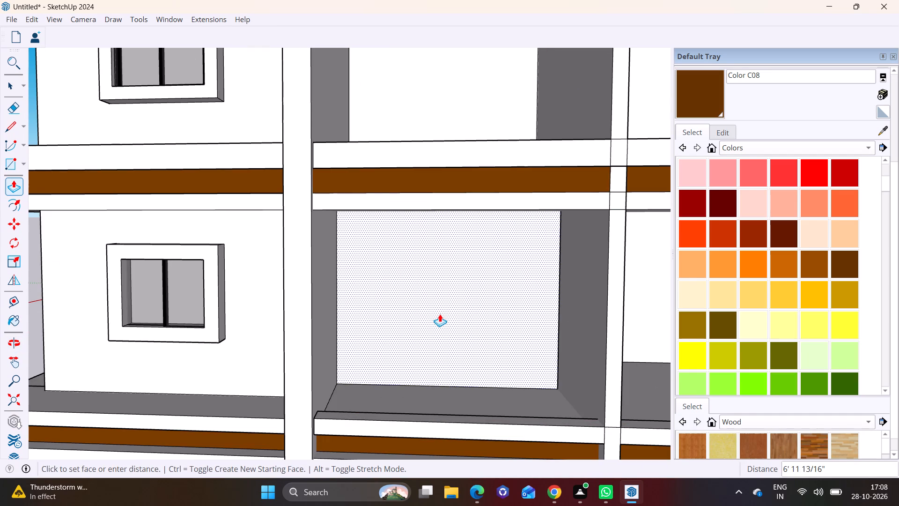
pyautogui.click(438, 317)
# Pull the back wall of the neighbouring second-storey recessed bay forward by the same distance.
pyautogui.scroll(-3, 486, 317)
pyautogui.moveTo(536, 357); pyautogui.dragTo(664, 370, button='middle')
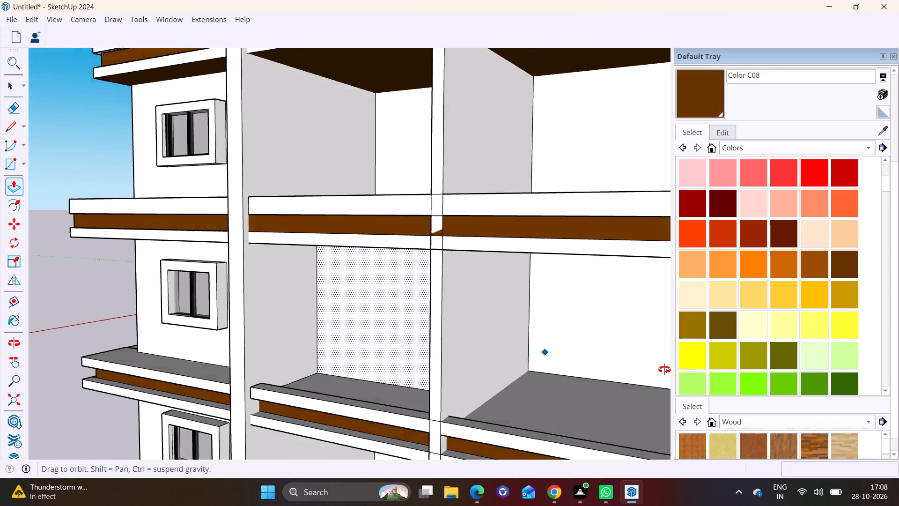
pyautogui.moveTo(664, 370); pyautogui.dragTo(737, 359, button='middle')
pyautogui.keyDown('shift'); pyautogui.moveTo(584, 324); pyautogui.dragTo(318, 301, button='middle'); pyautogui.keyUp('shift')
pyautogui.press('v')
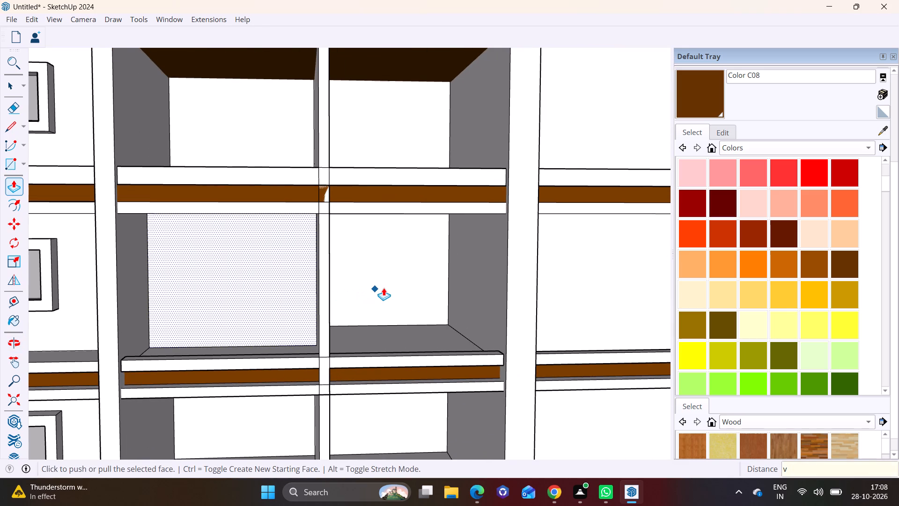
pyautogui.press('space')
pyautogui.click(381, 283)
pyautogui.click(13, 191)
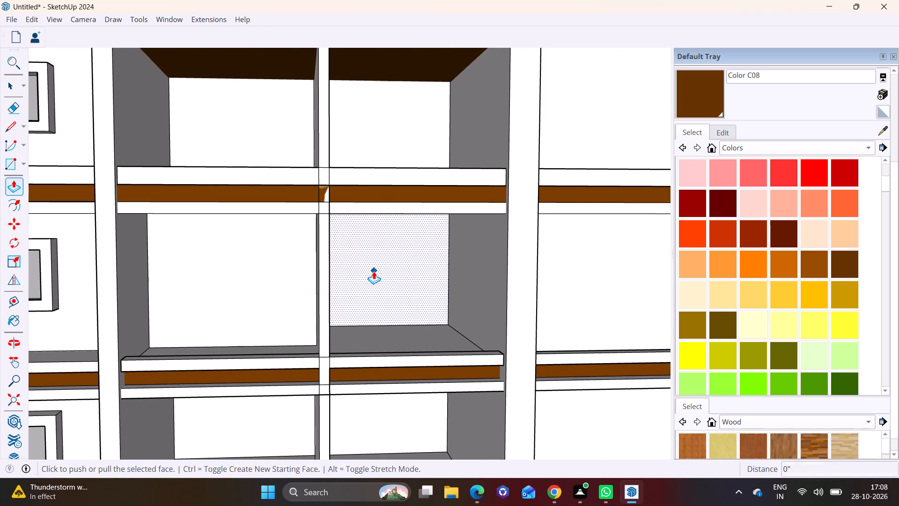
pyautogui.doubleClick(374, 271)
pyautogui.press('space')
# Pull the back walls of both third-storey recessed bays forward by the same distance.
pyautogui.click(277, 150)
pyautogui.click(17, 183)
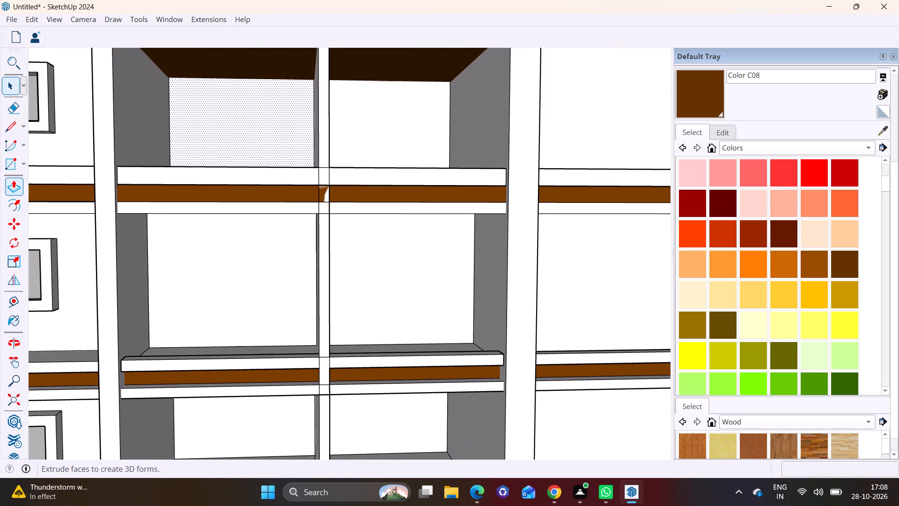
pyautogui.doubleClick(191, 128)
pyautogui.press('space')
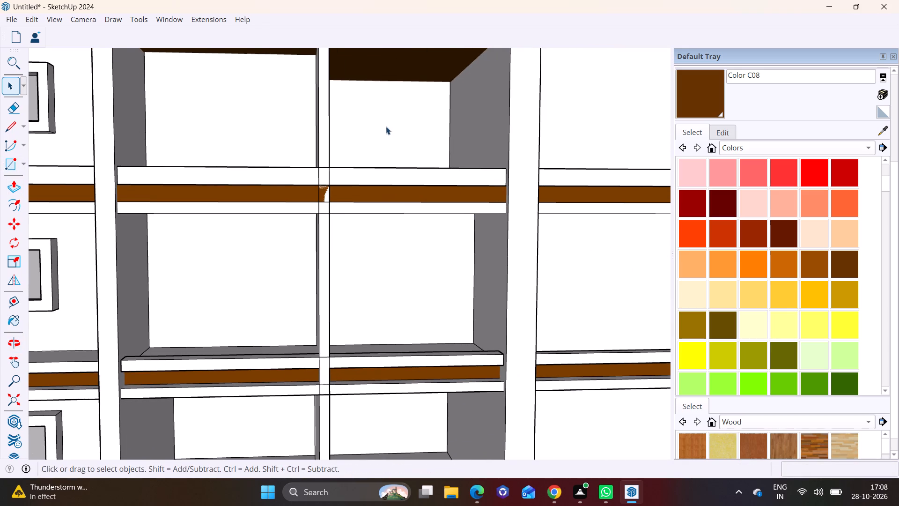
pyautogui.click(386, 126)
pyautogui.click(10, 188)
pyautogui.doubleClick(413, 110)
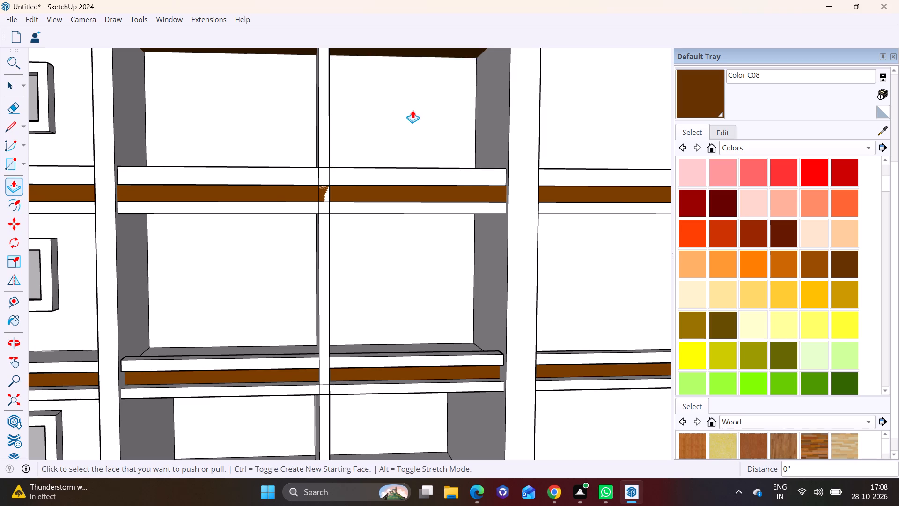
pyautogui.press('space')
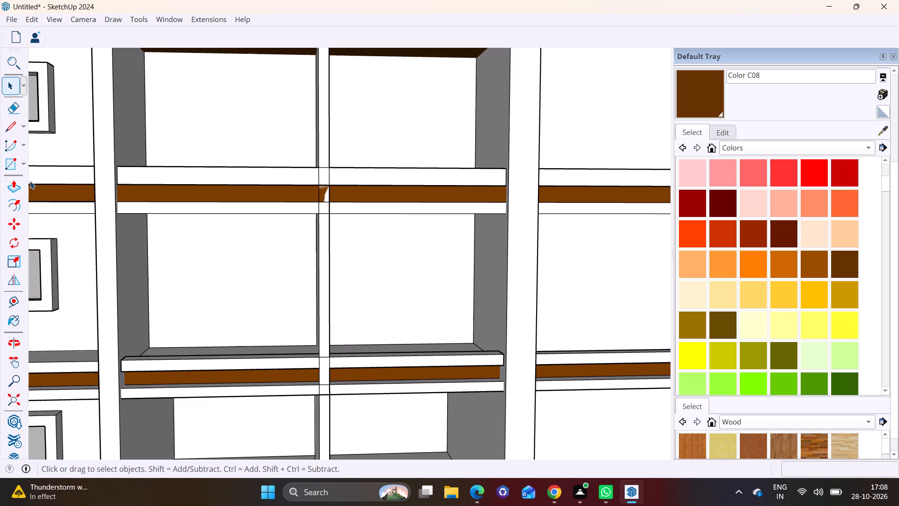
# Pull the back walls of both ground-storey recessed bays forward by the same distance.
pyautogui.click(15, 188)
pyautogui.doubleClick(210, 419)
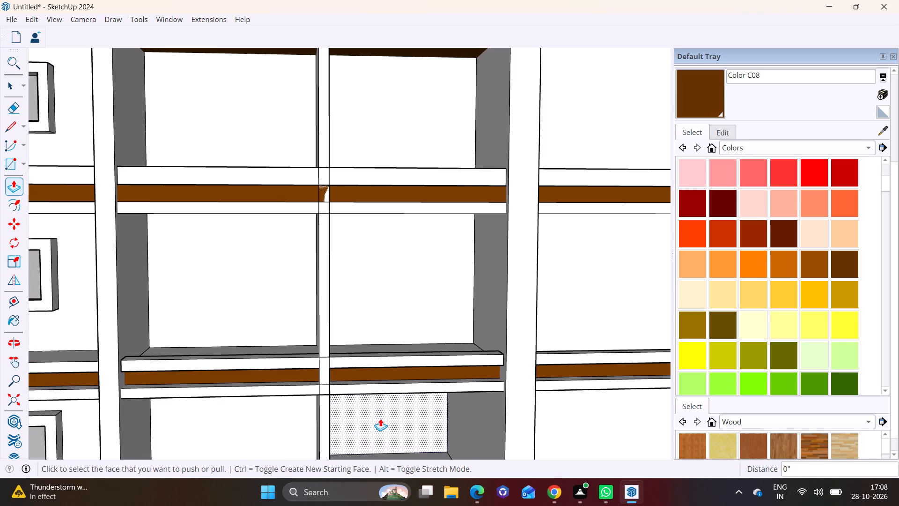
pyautogui.doubleClick(380, 418)
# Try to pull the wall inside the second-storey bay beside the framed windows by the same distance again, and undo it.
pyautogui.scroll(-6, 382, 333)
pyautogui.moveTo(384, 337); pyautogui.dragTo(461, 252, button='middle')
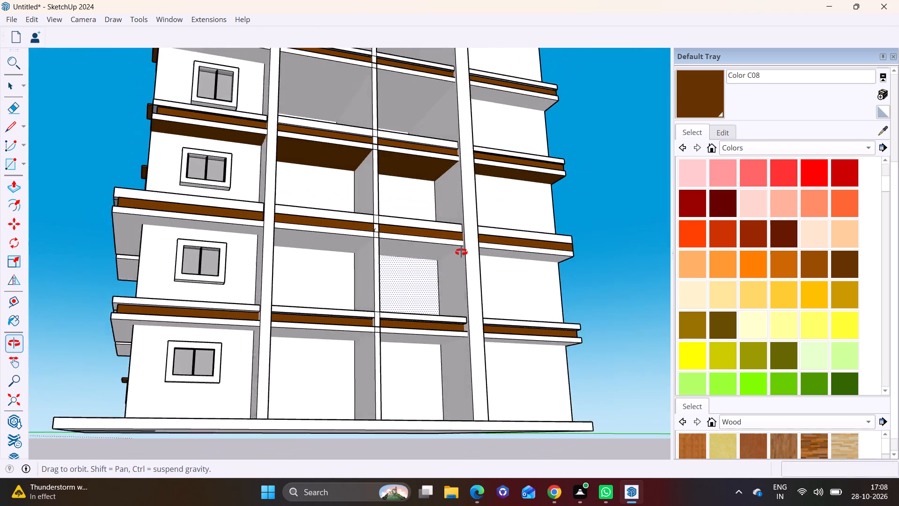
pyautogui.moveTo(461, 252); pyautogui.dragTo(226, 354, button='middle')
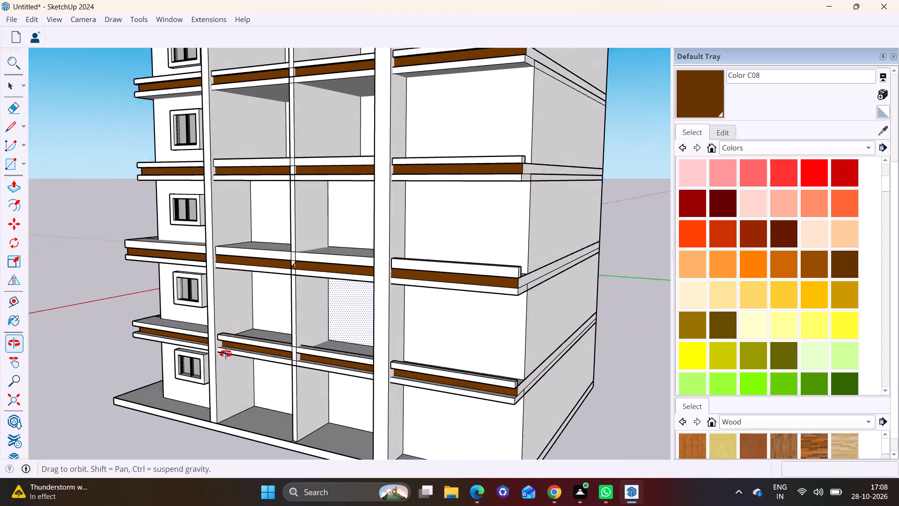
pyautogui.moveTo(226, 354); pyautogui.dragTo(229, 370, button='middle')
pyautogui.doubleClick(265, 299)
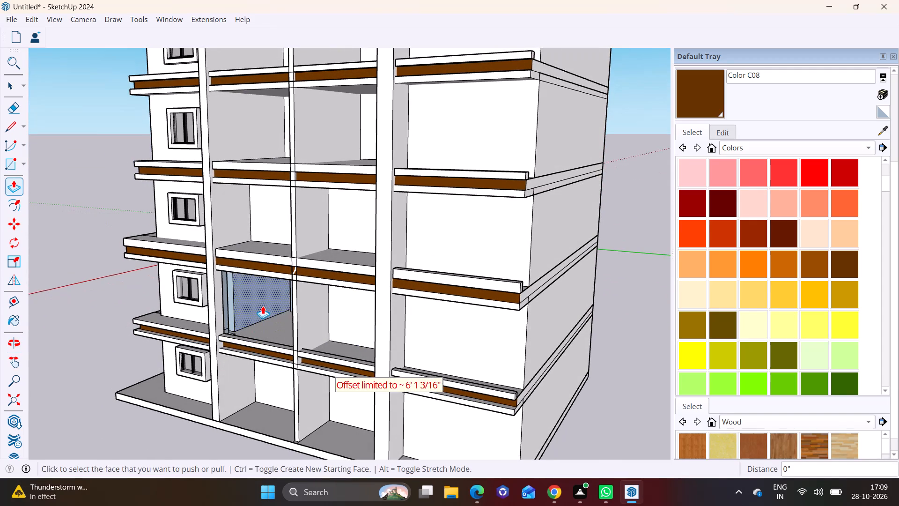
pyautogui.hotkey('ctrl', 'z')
# Pull the back walls of both fourth-storey recessed bays forward by the same distance.
pyautogui.doubleClick(413, 133)
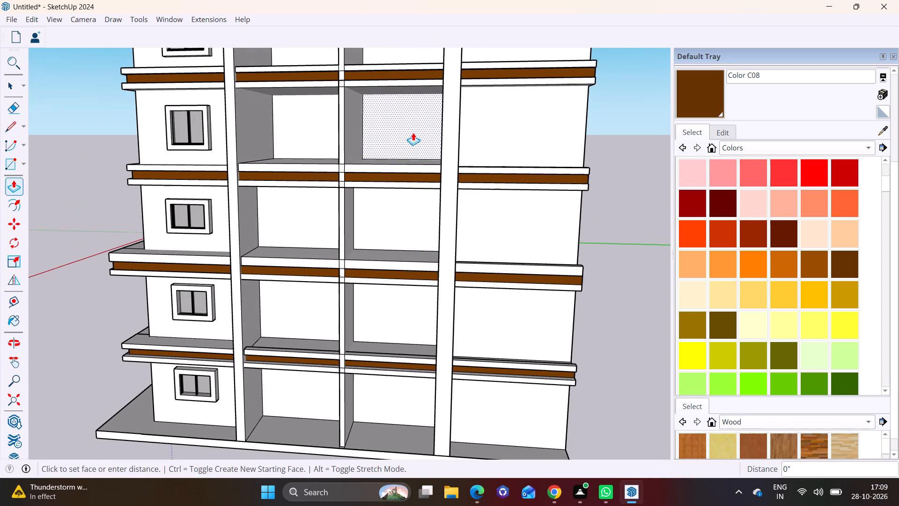
pyautogui.doubleClick(296, 123)
pyautogui.scroll(-2, 326, 150)
pyautogui.keyDown('shift'); pyautogui.moveTo(364, 146); pyautogui.dragTo(388, 336, button='middle'); pyautogui.keyUp('shift')
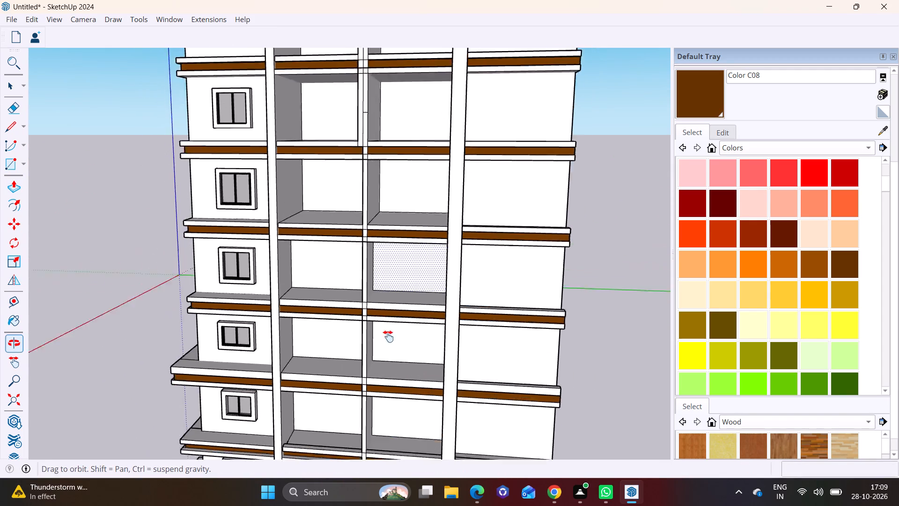
# Pull the back walls of both recessed bays forward by the same distance on each of the three uppermost storeys.
pyautogui.keyDown('shift'); pyautogui.moveTo(388, 336); pyautogui.dragTo(388, 349, button='middle'); pyautogui.keyUp('shift')
pyautogui.doubleClick(322, 268)
pyautogui.doubleClick(404, 266)
pyautogui.doubleClick(412, 190)
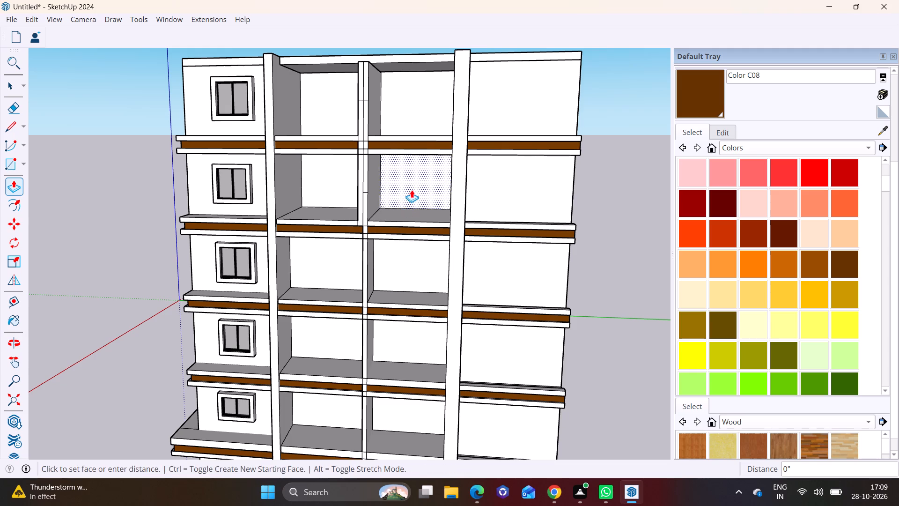
pyautogui.doubleClick(341, 179)
pyautogui.doubleClick(331, 112)
pyautogui.click(403, 107)
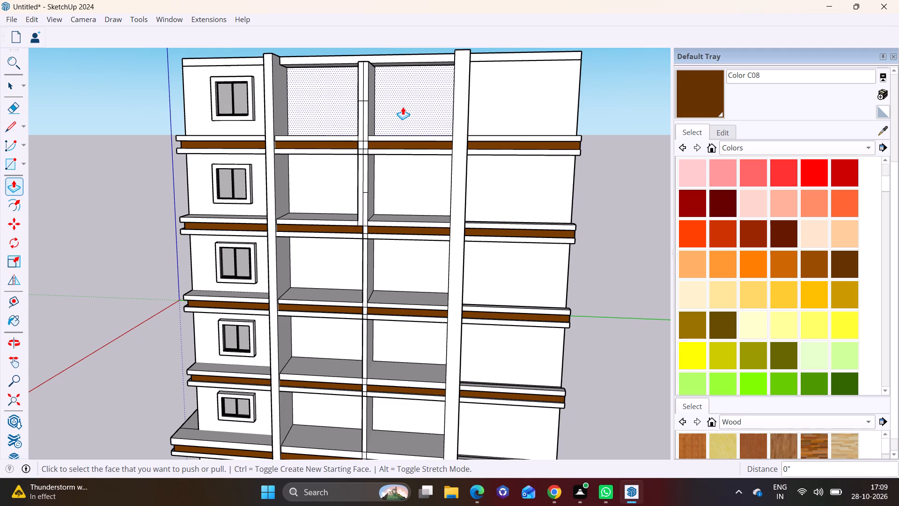
pyautogui.hotkey('ctrl', 'z')
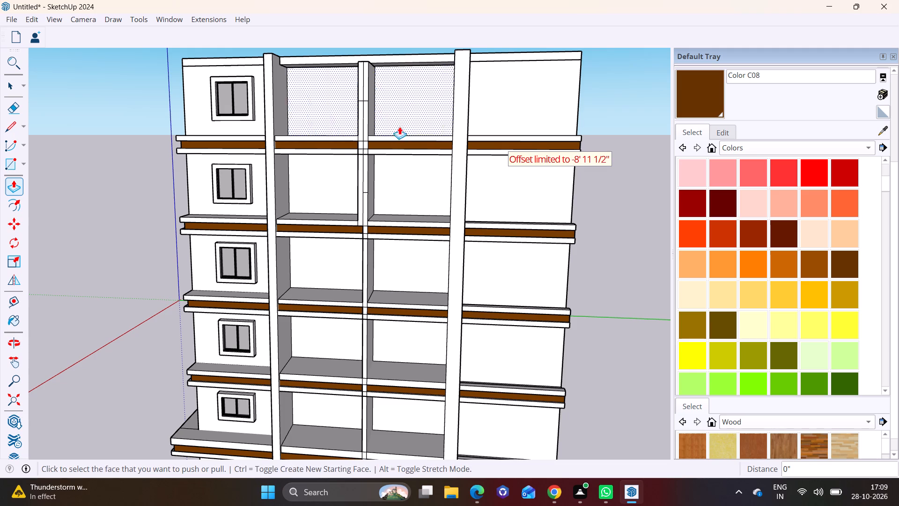
pyautogui.press('space')
# Open the roof slab for editing and pull its edge above the recessed bays outward about 3' 9 1/4".
pyautogui.moveTo(435, 186); pyautogui.dragTo(346, 335, button='middle')
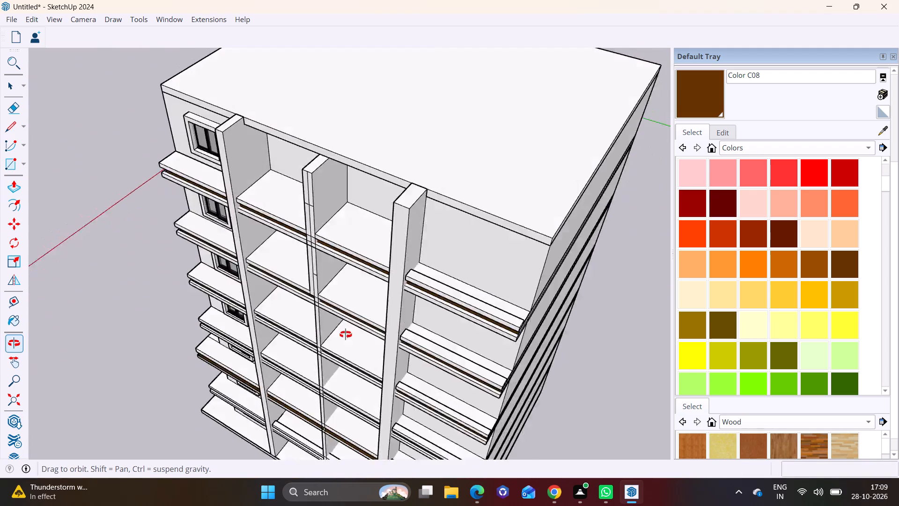
pyautogui.moveTo(346, 335); pyautogui.dragTo(500, 281, button='middle')
pyautogui.scroll(-2, 376, 169)
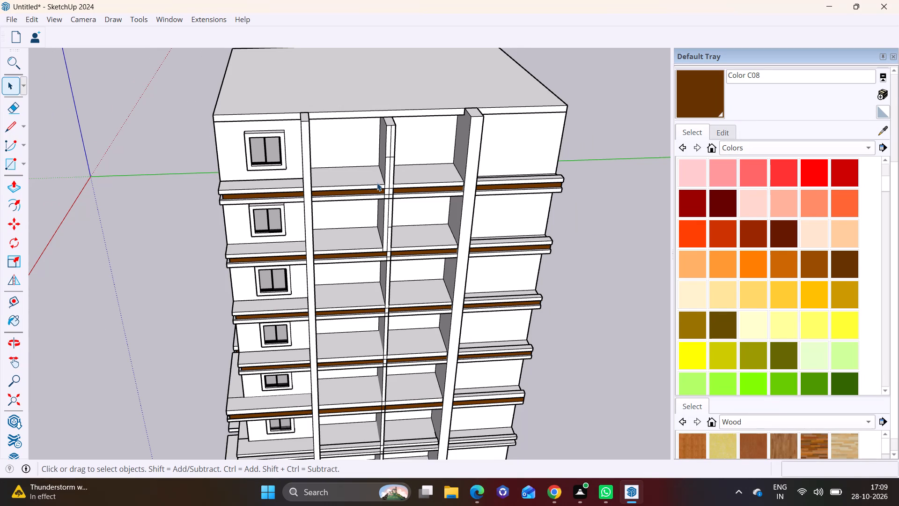
pyautogui.keyDown('shift'); pyautogui.moveTo(396, 175); pyautogui.dragTo(367, 260, button='middle'); pyautogui.keyUp('shift')
pyautogui.moveTo(379, 224); pyautogui.dragTo(560, 212, button='middle')
pyautogui.scroll(5, 389, 186)
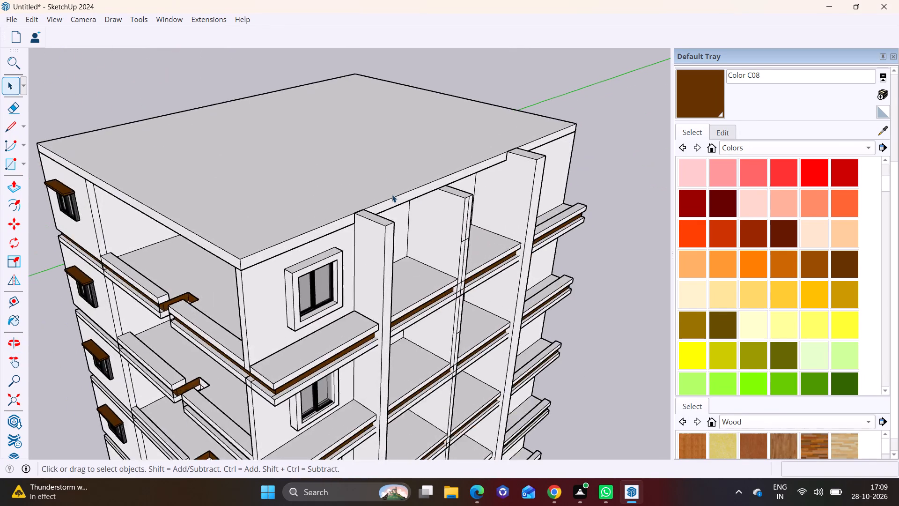
pyautogui.scroll(2, 392, 194)
pyautogui.click(396, 201)
pyautogui.doubleClick(398, 201)
pyautogui.tripleClick(405, 203)
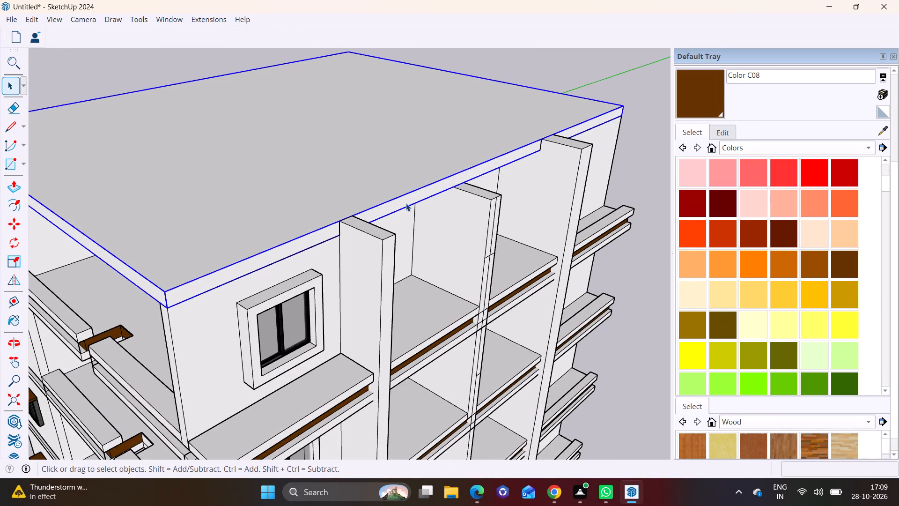
pyautogui.click(406, 203)
pyautogui.click(406, 201)
pyautogui.click(409, 197)
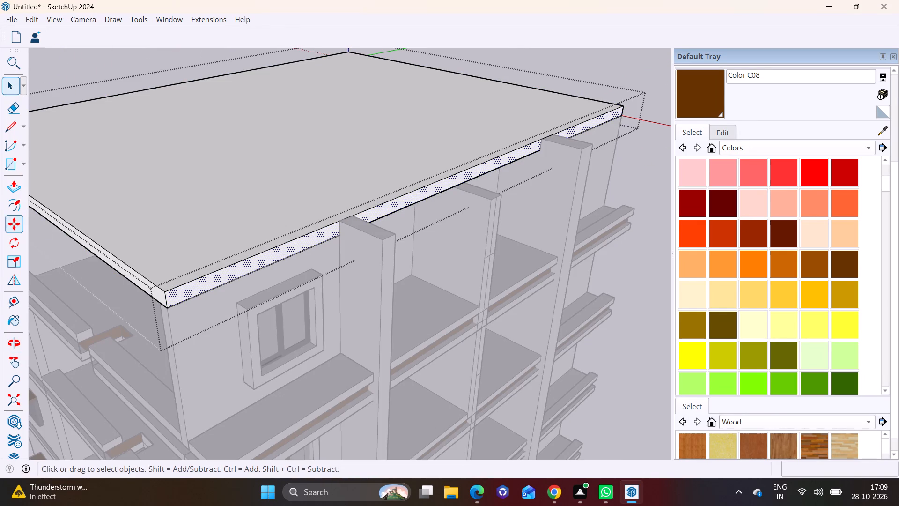
pyautogui.click(9, 182)
pyautogui.click(230, 268)
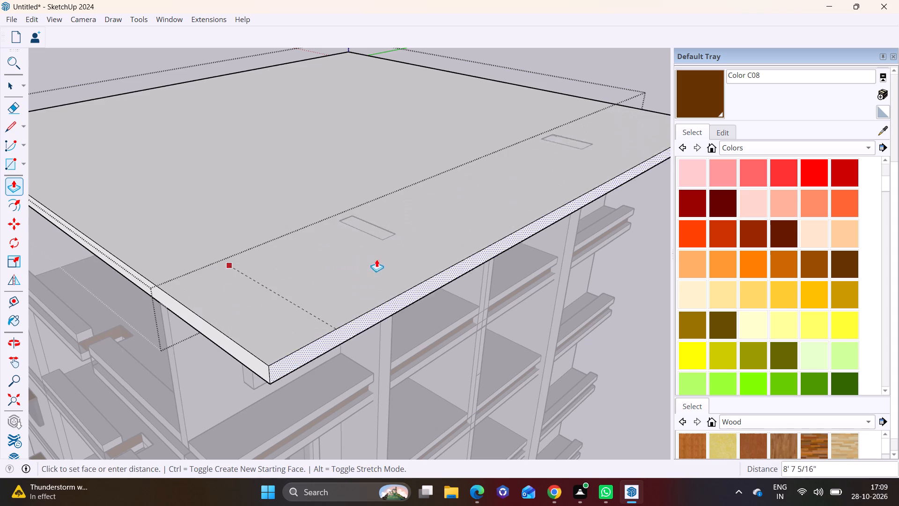
pyautogui.moveTo(357, 260); pyautogui.dragTo(300, 114, button='middle')
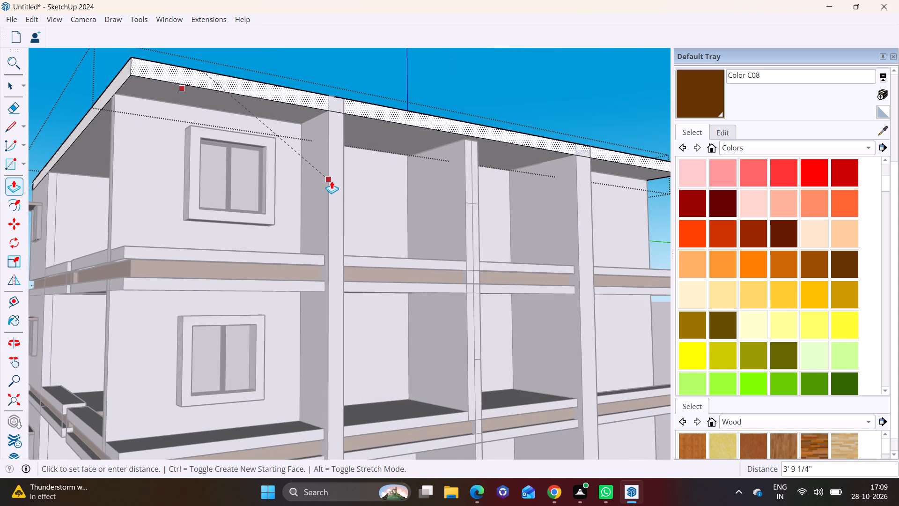
pyautogui.click(332, 181)
pyautogui.moveTo(462, 30); pyautogui.dragTo(465, 55)
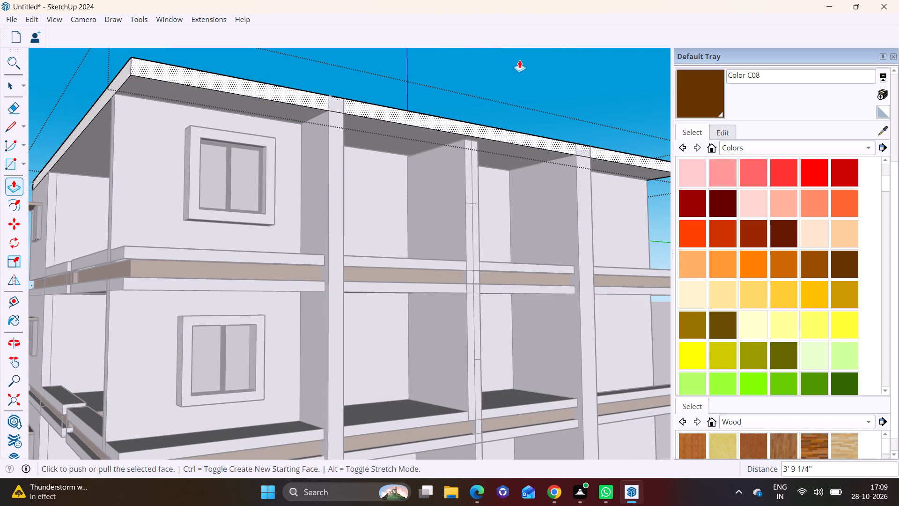
pyautogui.press('space')
pyautogui.click(522, 60)
# Within the roof slab, pull the edge above the canopied windows and long balconies outward about 3' 8 1/2".
pyautogui.moveTo(481, 131); pyautogui.dragTo(274, 271, button='middle')
pyautogui.scroll(-5, 318, 237)
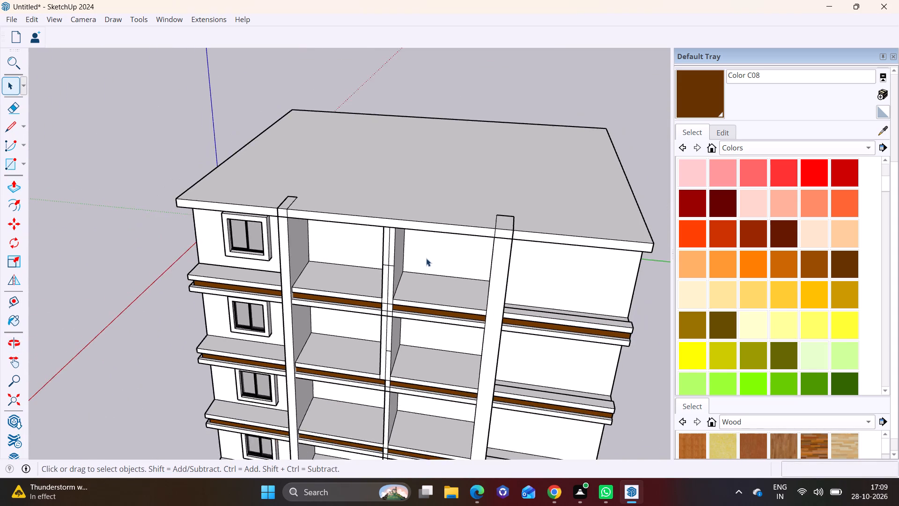
pyautogui.moveTo(454, 273); pyautogui.dragTo(511, 254, button='middle')
pyautogui.scroll(-2, 402, 236)
pyautogui.moveTo(352, 262); pyautogui.dragTo(563, 187, button='middle')
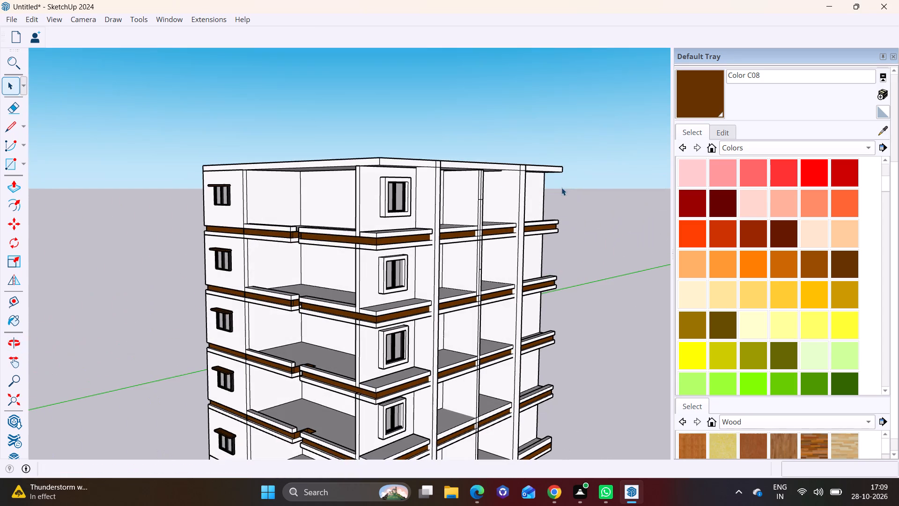
pyautogui.keyDown('shift'); pyautogui.moveTo(349, 216); pyautogui.dragTo(376, 308, button='middle'); pyautogui.keyUp('shift')
pyautogui.scroll(2, 332, 280)
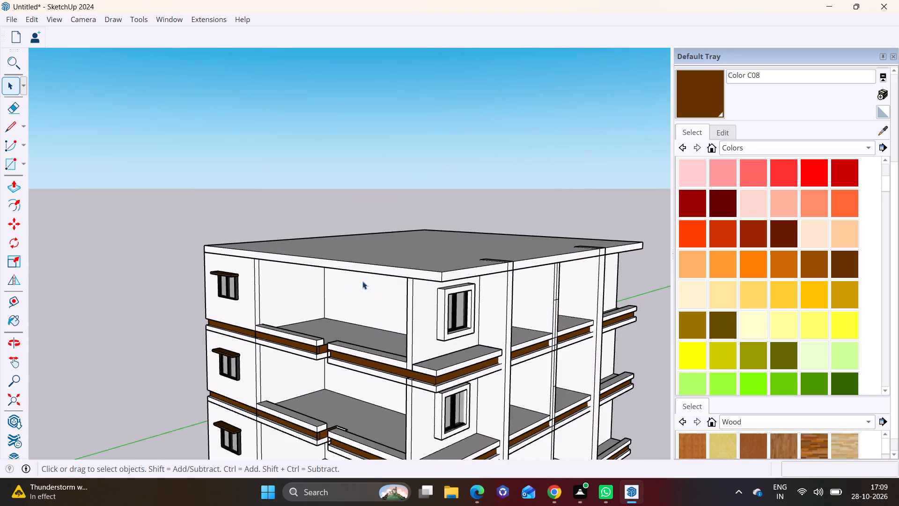
pyautogui.scroll(2, 362, 281)
pyautogui.moveTo(417, 211); pyautogui.dragTo(407, 224, button='middle')
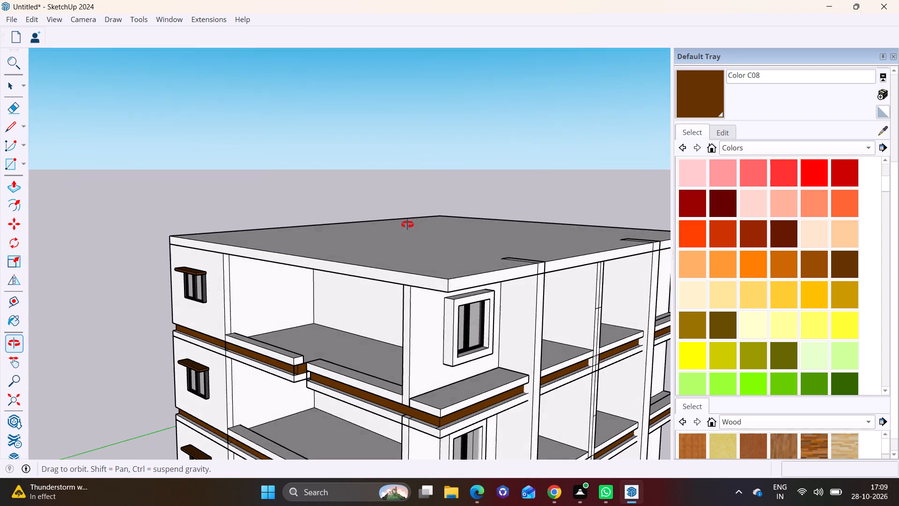
pyautogui.moveTo(407, 224); pyautogui.dragTo(407, 229, button='middle')
pyautogui.click(383, 284)
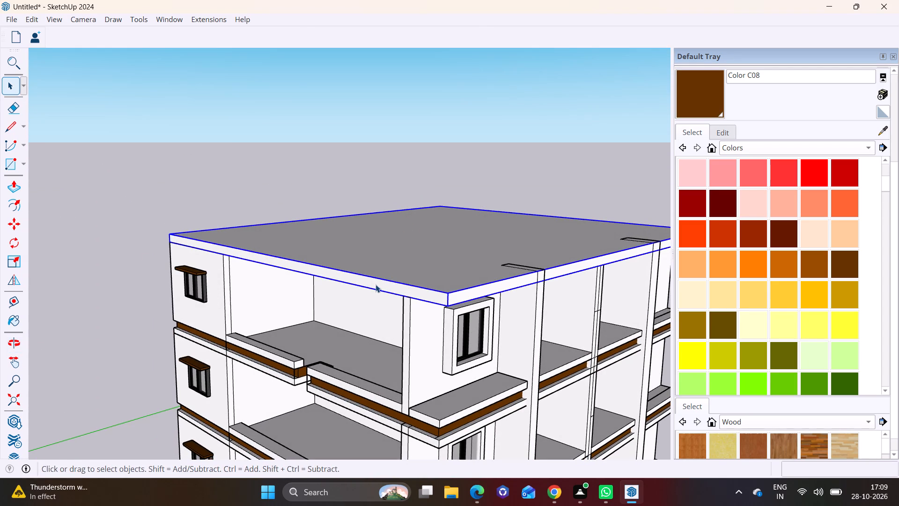
pyautogui.doubleClick(376, 284)
pyautogui.click(352, 284)
pyautogui.click(335, 276)
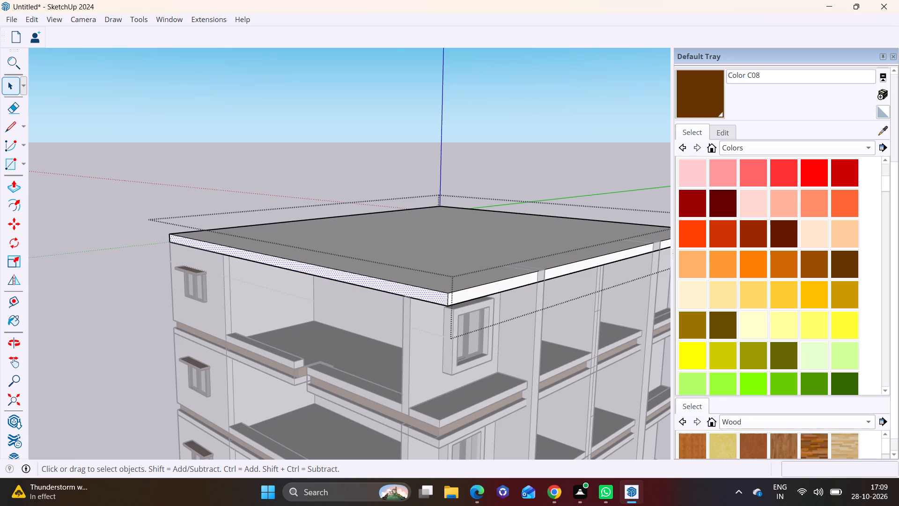
pyautogui.click(8, 184)
pyautogui.click(243, 250)
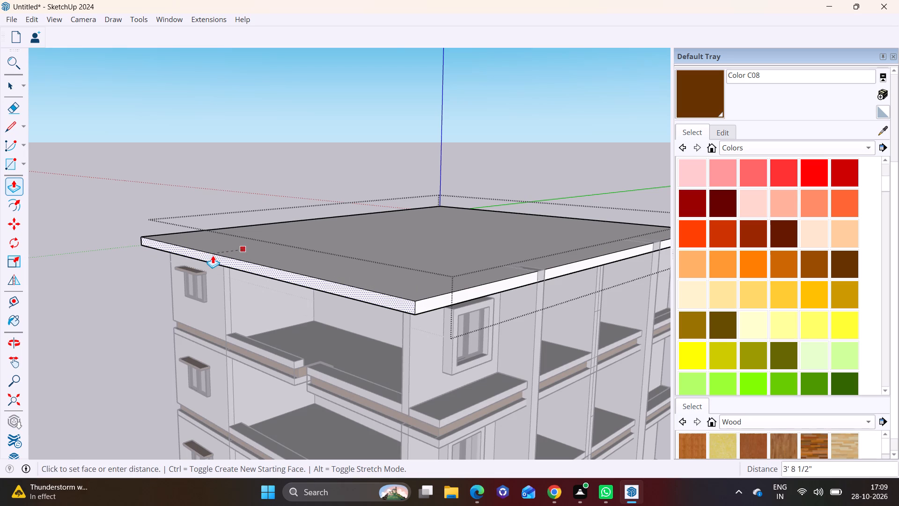
pyautogui.click(213, 255)
# Pull the roof slab's edge above the recessed bays outward by about another 2' 6 7/16".
pyautogui.moveTo(359, 259); pyautogui.dragTo(330, 148, button='middle')
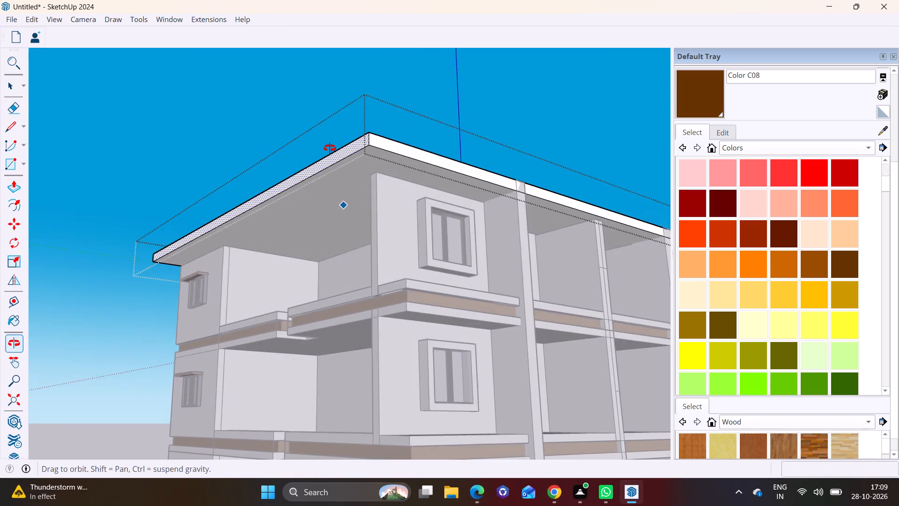
pyautogui.moveTo(330, 148); pyautogui.dragTo(412, 189, button='middle')
pyautogui.moveTo(486, 212); pyautogui.dragTo(461, 201, button='middle')
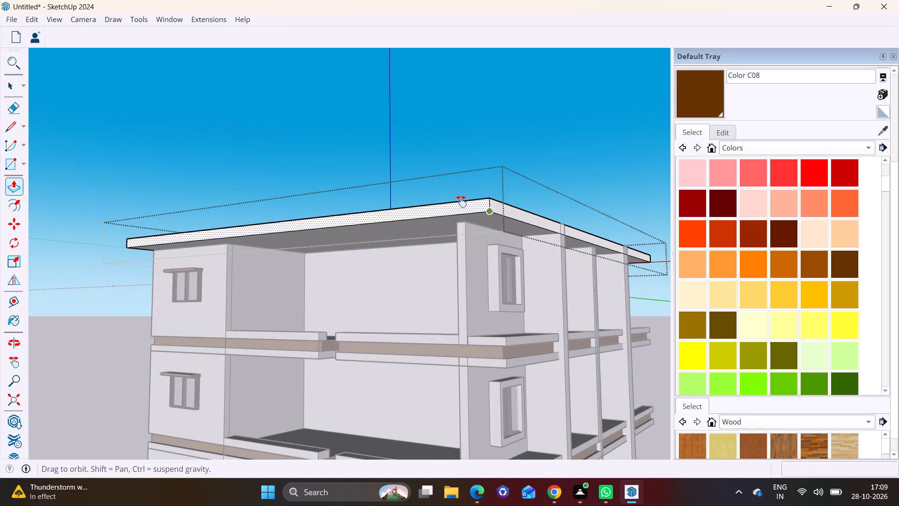
pyautogui.moveTo(461, 201); pyautogui.dragTo(256, 144, button='middle')
pyautogui.moveTo(305, 161); pyautogui.dragTo(350, 179, button='middle')
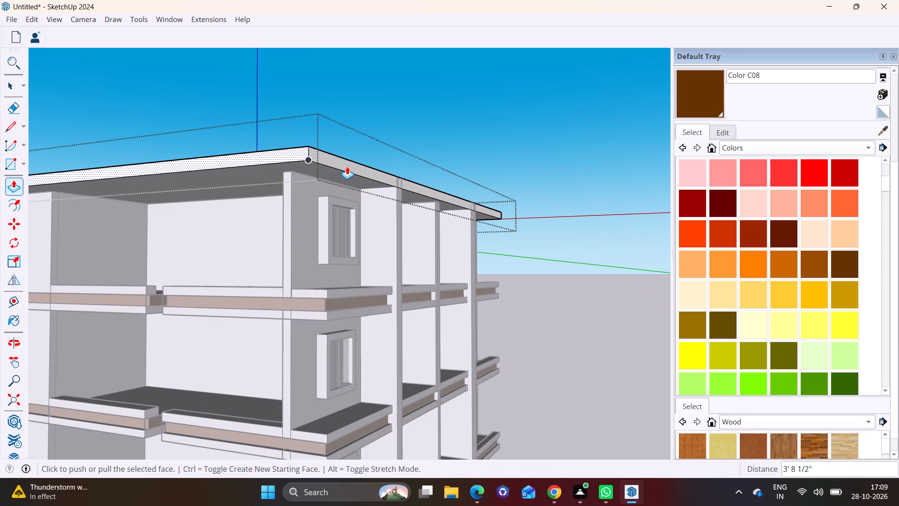
pyautogui.press('space')
pyautogui.click(347, 166)
pyautogui.moveTo(11, 186); pyautogui.dragTo(14, 180)
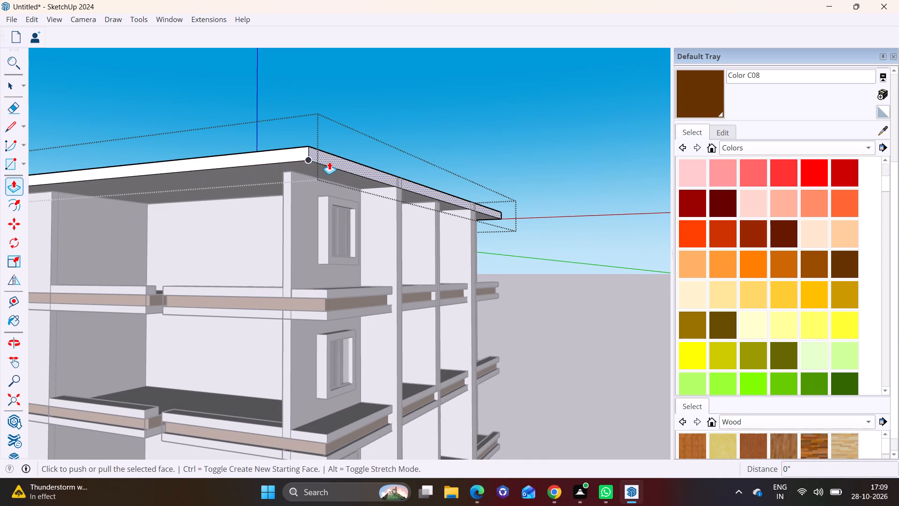
pyautogui.click(329, 162)
pyautogui.click(358, 163)
pyautogui.scroll(-3, 368, 169)
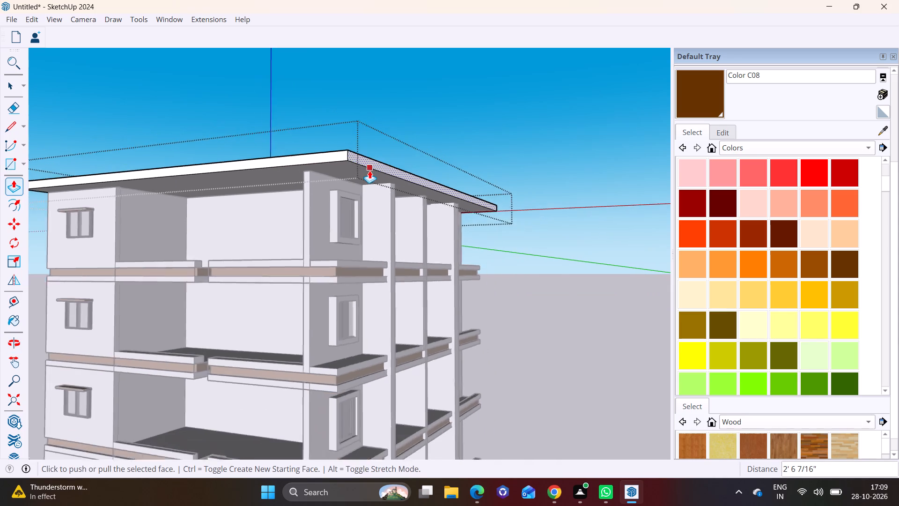
pyautogui.scroll(-4, 369, 171)
pyautogui.moveTo(361, 152); pyautogui.dragTo(350, 287, button='middle')
pyautogui.scroll(3, 323, 231)
pyautogui.press('space')
pyautogui.click(515, 275)
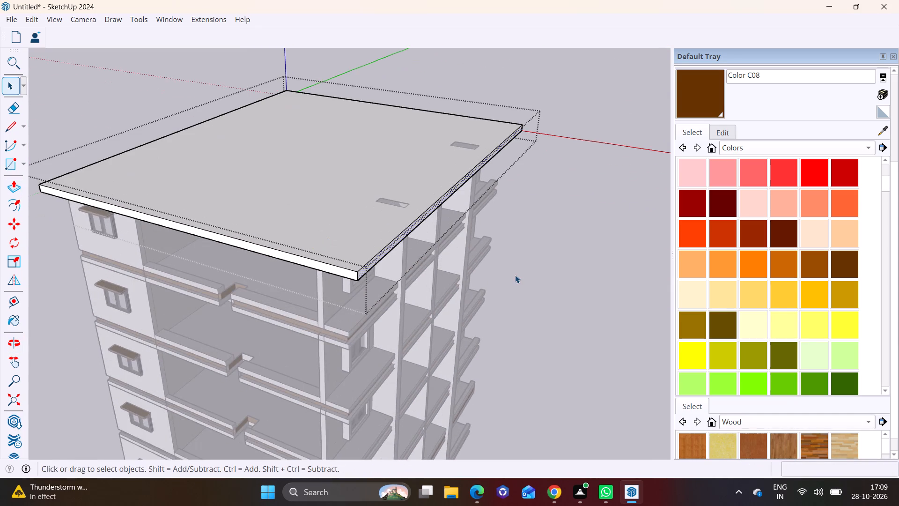
# Draw a rectangular strip about 3' 4 1/2" wide along the roof edge above the canopied windows and raise it about 1' 7 3/8".
pyautogui.keyDown('shift'); pyautogui.moveTo(345, 215); pyautogui.dragTo(506, 246, button='middle'); pyautogui.keyUp('shift')
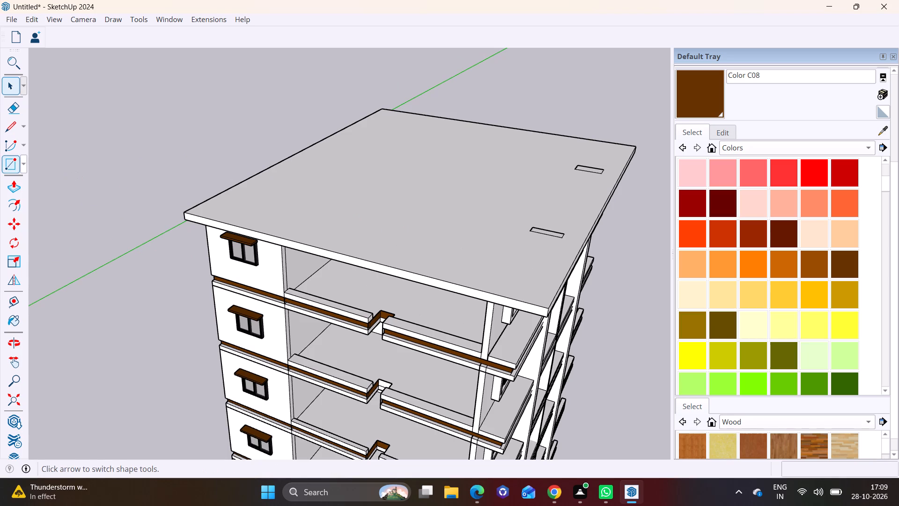
pyautogui.click(20, 162)
pyautogui.click(23, 180)
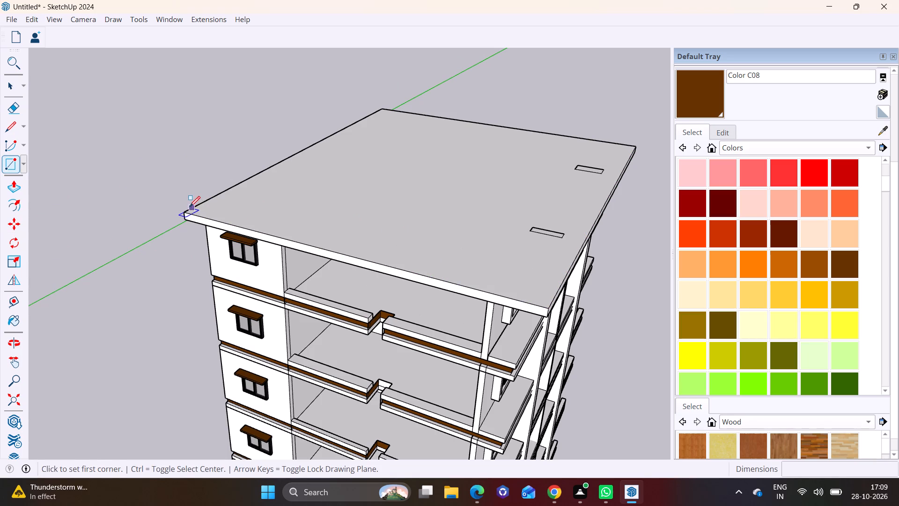
pyautogui.click(185, 208)
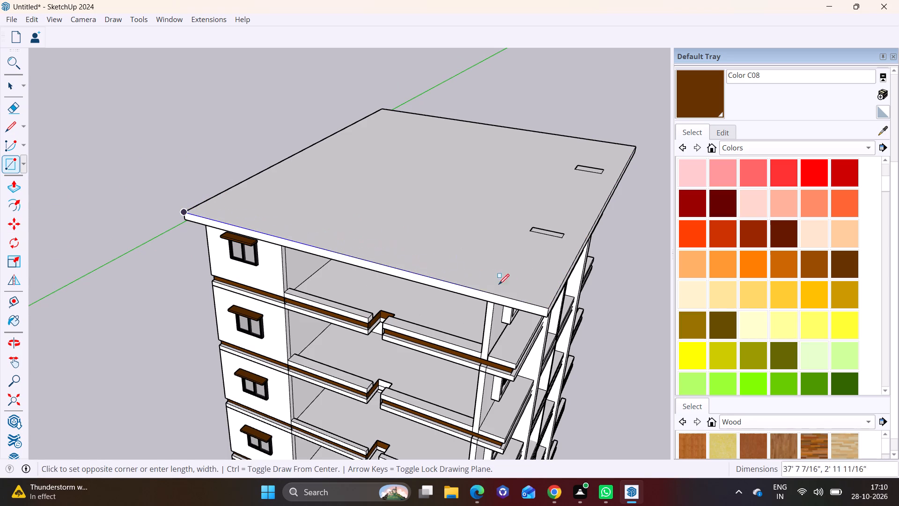
pyautogui.click(561, 292)
pyautogui.press('space')
pyautogui.click(452, 276)
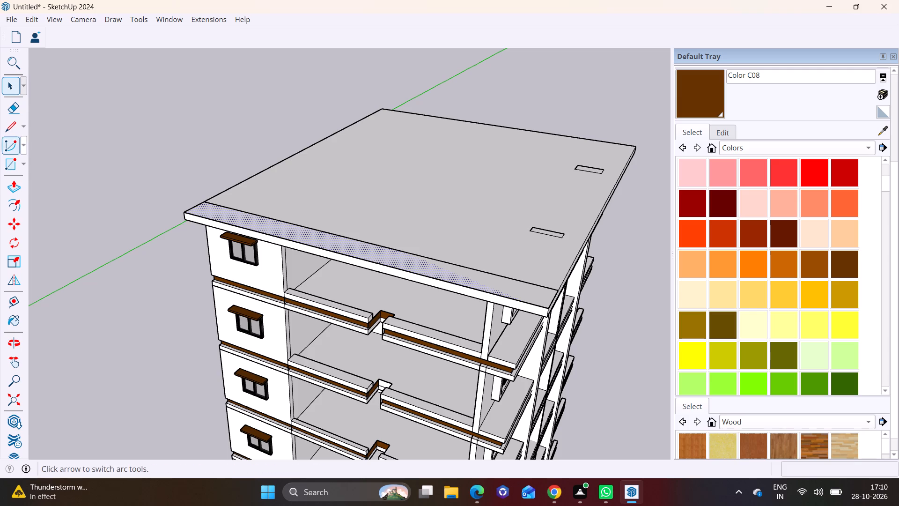
pyautogui.click(15, 185)
pyautogui.click(294, 234)
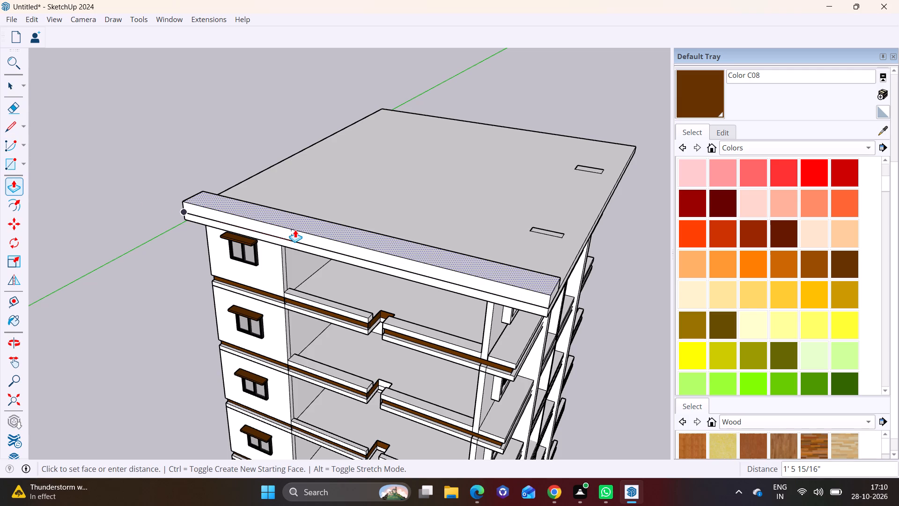
pyautogui.click(295, 228)
# Extrude a second, separate layer about 1' 4 1/2" high from the top of the raised roof-edge strip.
pyautogui.scroll(-1, 268, 212)
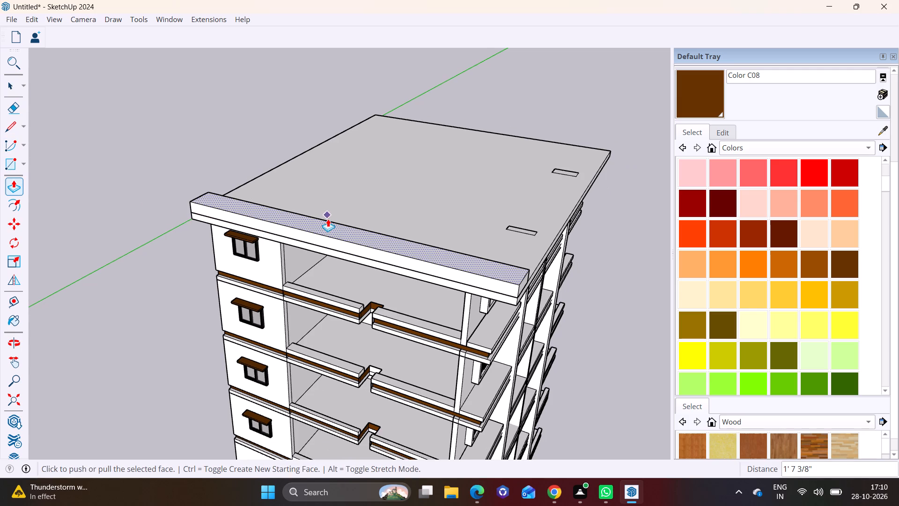
pyautogui.click(324, 224)
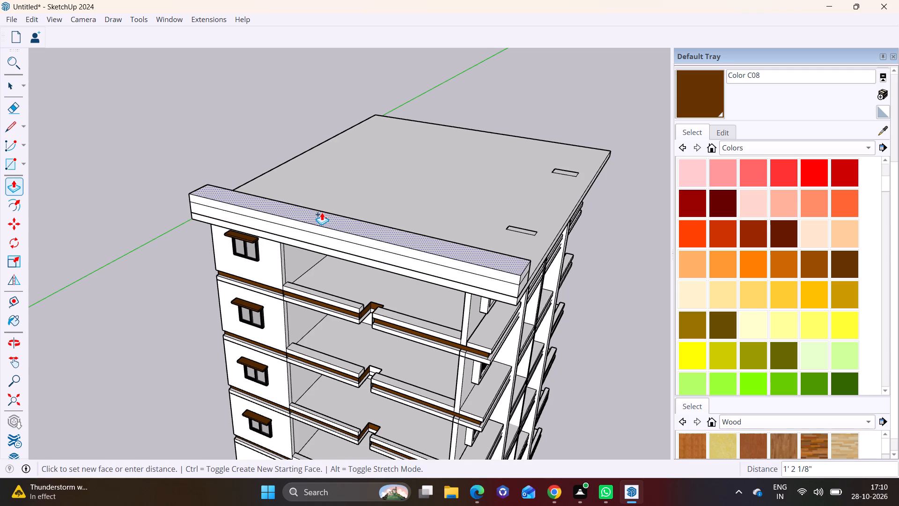
pyautogui.click(322, 211)
# Pull the outer long face of the roof-edge strip's upper layer outward about 5 5/16".
pyautogui.moveTo(394, 239); pyautogui.dragTo(414, 148, button='middle')
pyautogui.scroll(2, 411, 170)
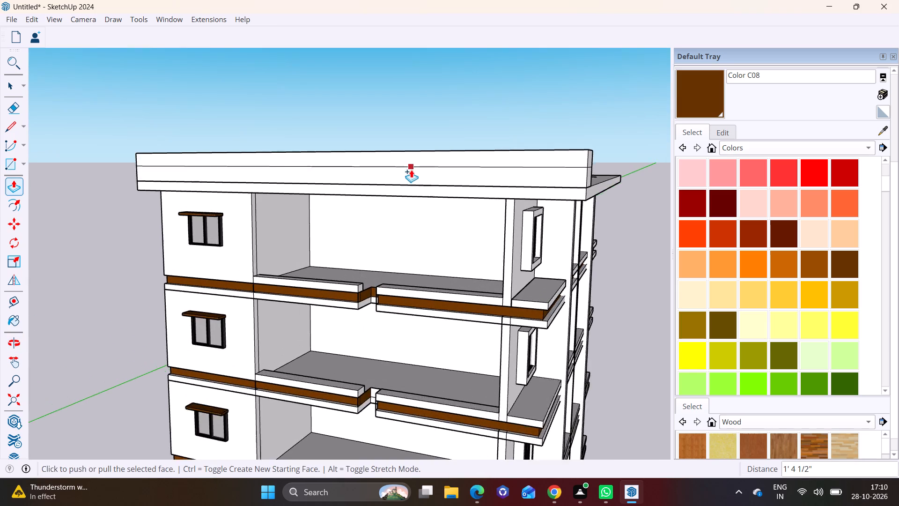
pyautogui.scroll(3, 411, 170)
pyautogui.moveTo(401, 181); pyautogui.dragTo(277, 230, button='middle')
pyautogui.press('space')
pyautogui.scroll(3, 284, 216)
pyautogui.click(295, 210)
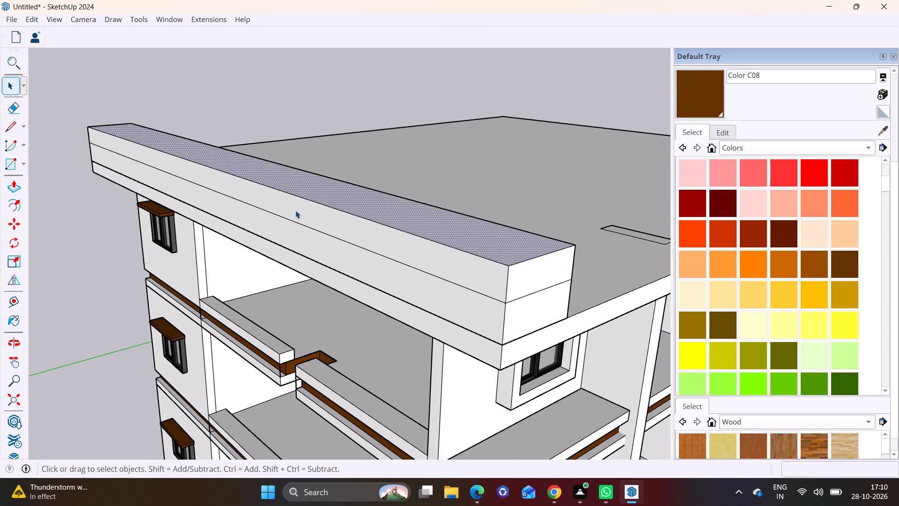
pyautogui.click(19, 190)
pyautogui.click(221, 182)
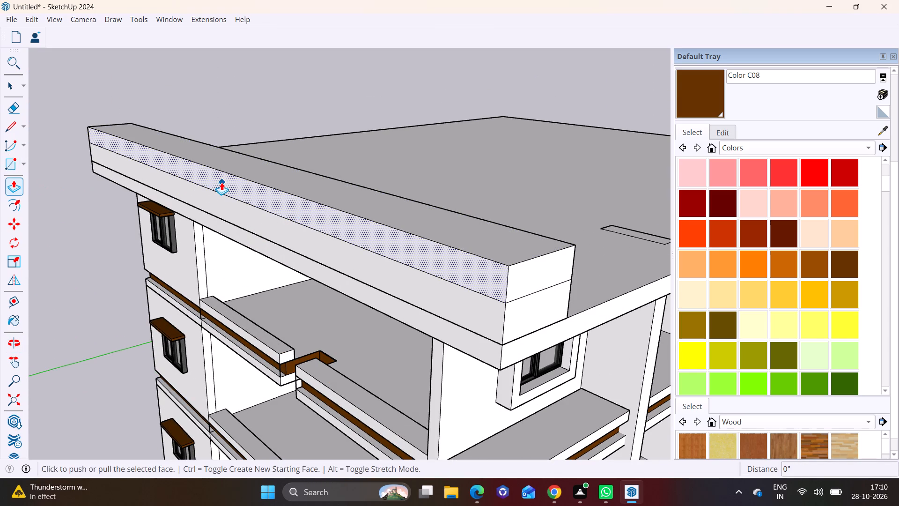
pyautogui.click(215, 183)
pyautogui.moveTo(287, 226); pyautogui.dragTo(294, 181, button='middle')
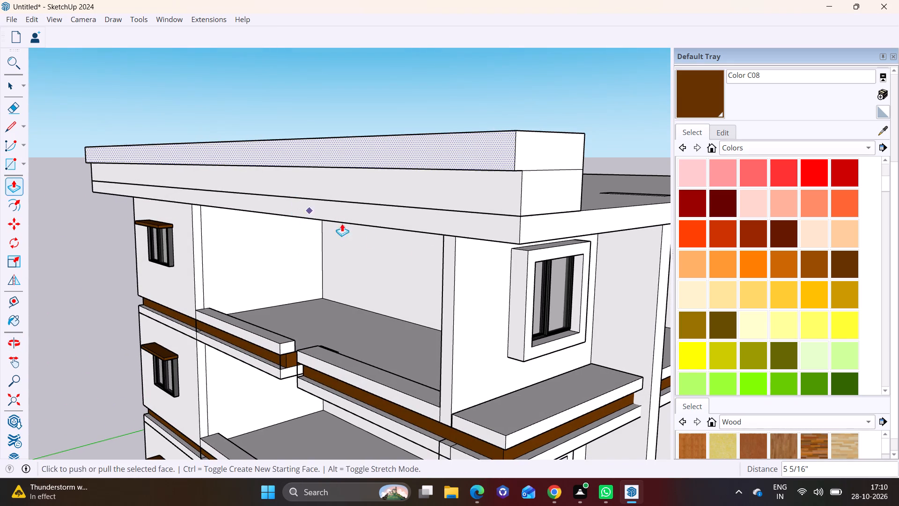
# Pull the roof slab's long edge face beneath the parapet strip outward by about 5 3/8".
pyautogui.press('space')
pyautogui.click(379, 224)
pyautogui.doubleClick(377, 219)
pyautogui.click(368, 216)
pyautogui.click(352, 216)
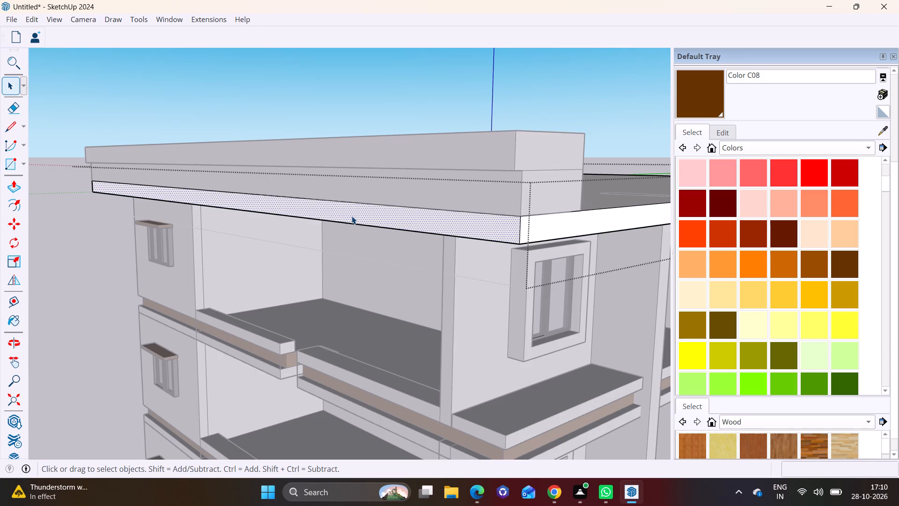
pyautogui.click(17, 190)
pyautogui.click(458, 223)
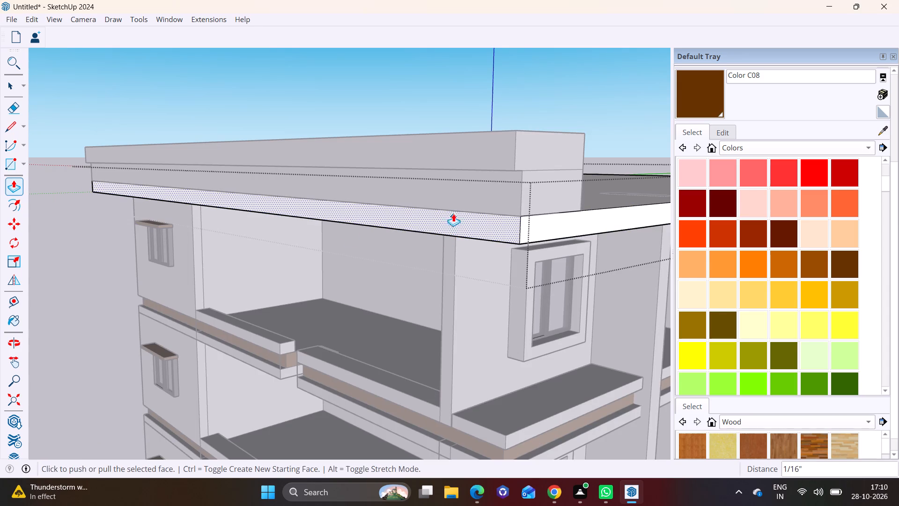
pyautogui.click(452, 220)
pyautogui.click(451, 162)
pyautogui.press('space')
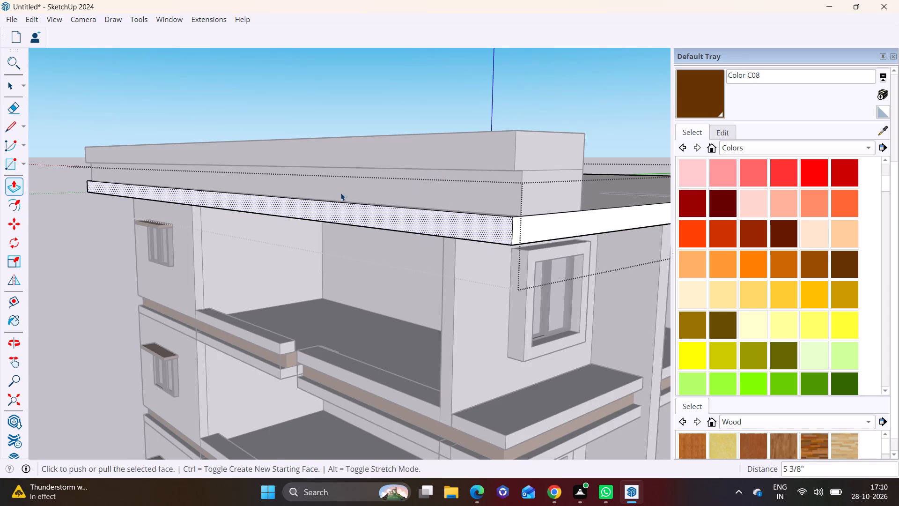
pyautogui.click(109, 125)
# Draw a vertical line about 2' 11 7/8" long across both layers of the parapet strip's inner face, near its end above the framed windows.
pyautogui.scroll(-6, 373, 202)
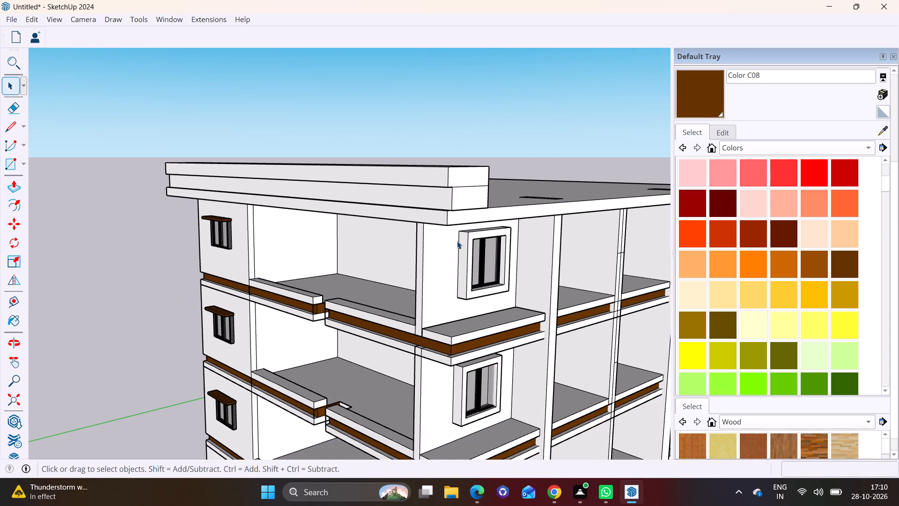
pyautogui.moveTo(447, 246); pyautogui.dragTo(165, 266, button='middle')
pyautogui.scroll(5, 141, 198)
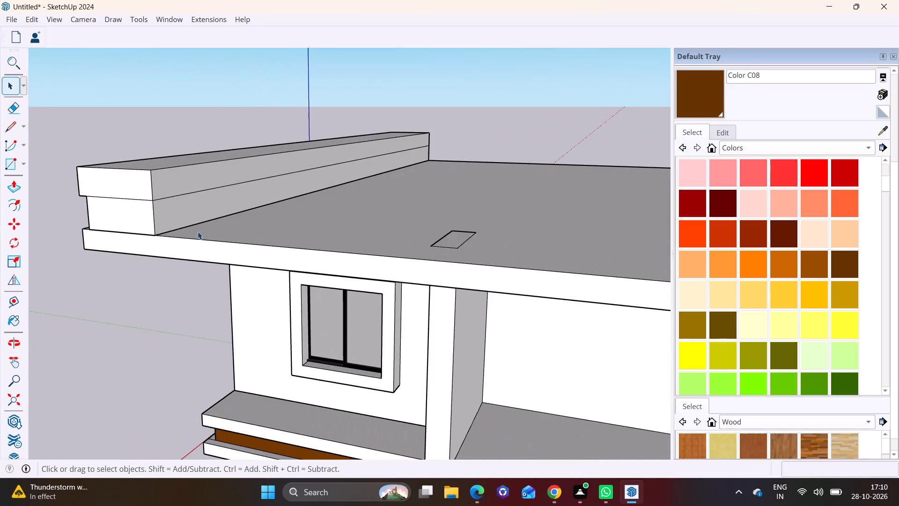
pyautogui.moveTo(192, 229); pyautogui.dragTo(134, 211, button='middle')
pyautogui.scroll(7, 125, 181)
pyautogui.click(9, 123)
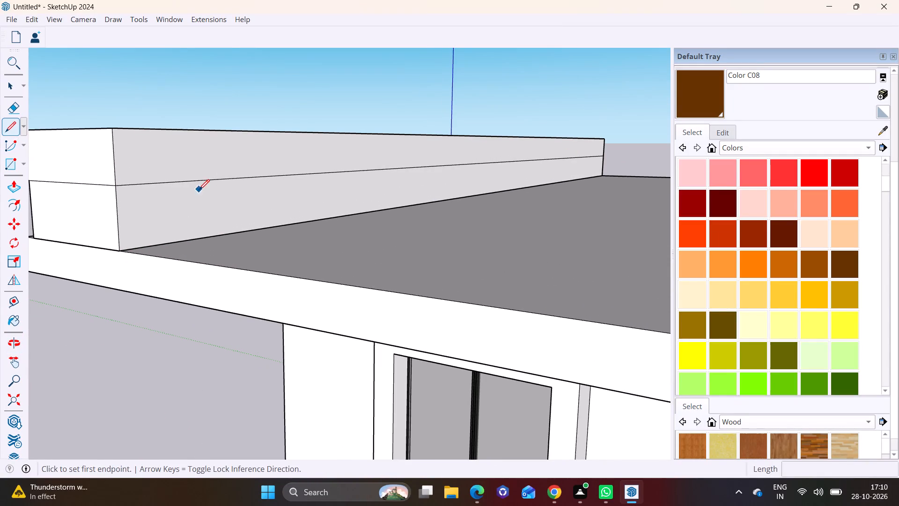
pyautogui.moveTo(169, 188); pyautogui.dragTo(135, 176, button='middle')
pyautogui.click(151, 124)
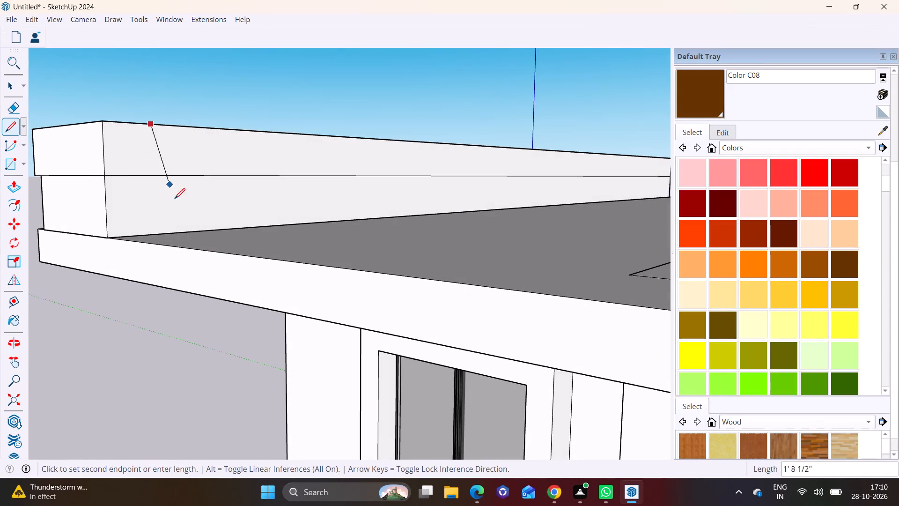
pyautogui.click(159, 232)
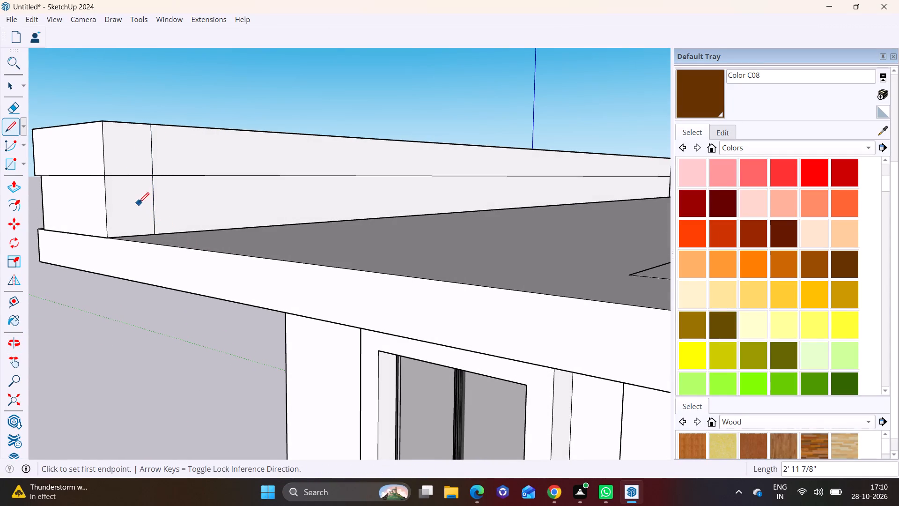
# Extrude the lower end piece of the parapet's inner face about 13' 1 13/16" along the roof edge above the framed windows.
pyautogui.press('space')
pyautogui.click(137, 203)
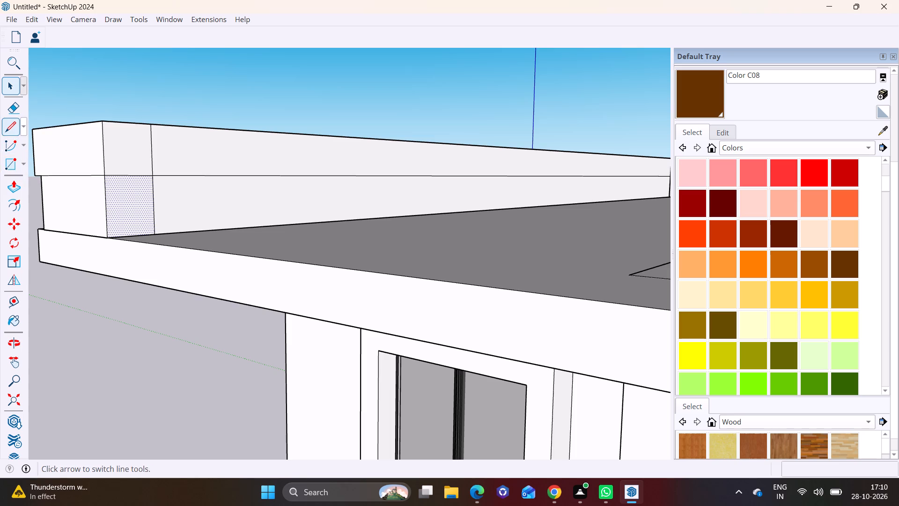
pyautogui.moveTo(14, 180); pyautogui.dragTo(18, 181)
pyautogui.click(119, 194)
pyautogui.scroll(-10, 264, 227)
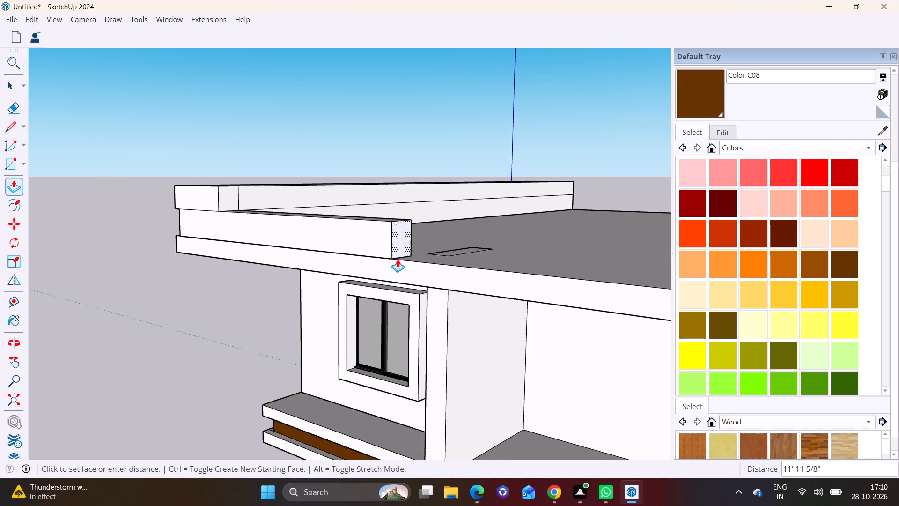
pyautogui.keyDown('shift'); pyautogui.moveTo(398, 259); pyautogui.dragTo(154, 209, button='middle'); pyautogui.keyUp('shift')
pyautogui.moveTo(184, 210); pyautogui.dragTo(402, 232, button='middle')
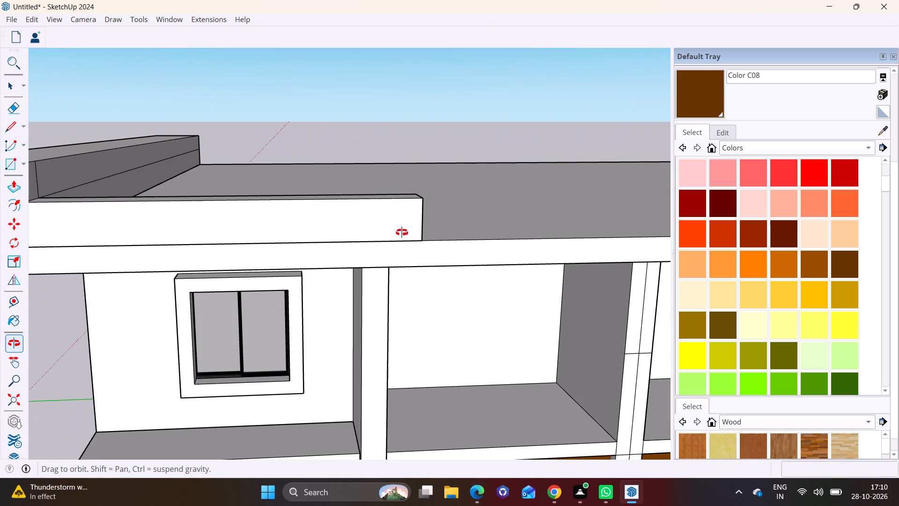
pyautogui.moveTo(402, 232); pyautogui.dragTo(402, 232, button='middle')
pyautogui.click(390, 228)
pyautogui.scroll(-5, 276, 206)
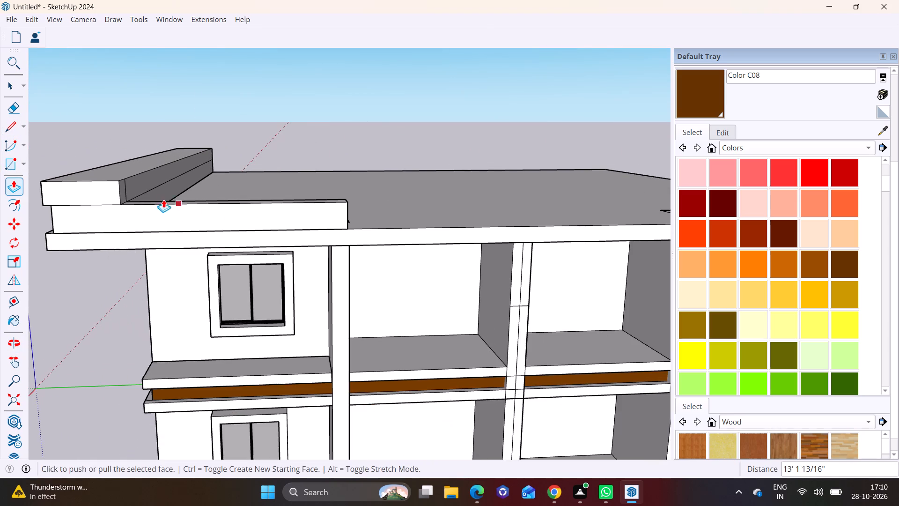
# Extrude the upper end piece of the parapet's inner face about 13' 1 13/16", flush with the end of the lower layer.
pyautogui.scroll(7, 125, 192)
pyautogui.press('space')
pyautogui.click(121, 189)
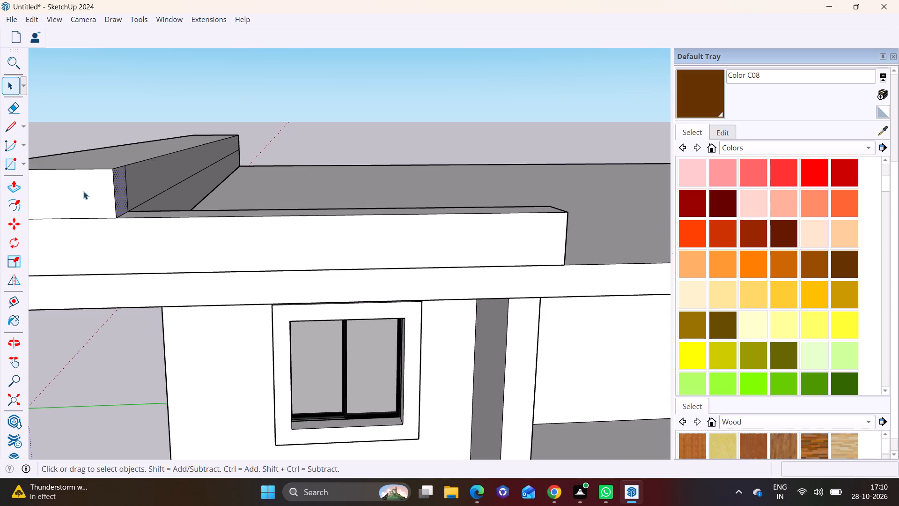
pyautogui.click(13, 189)
pyautogui.click(120, 187)
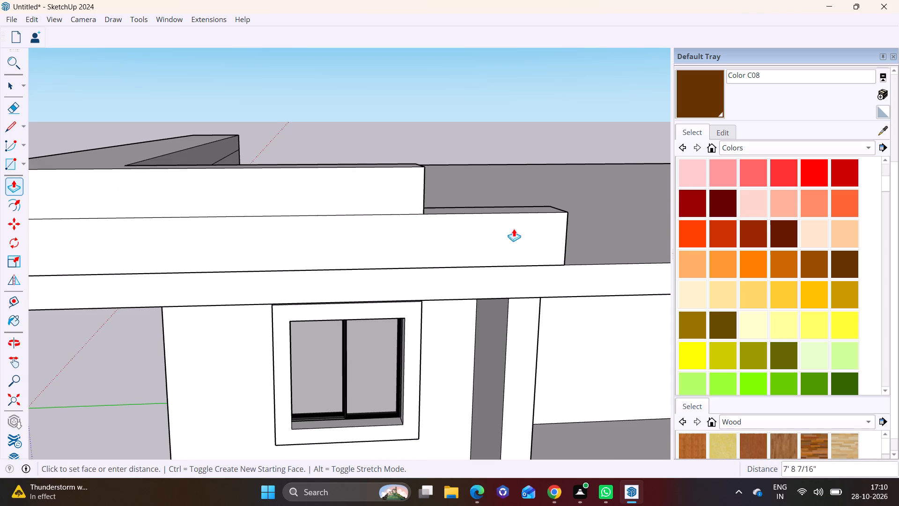
pyautogui.click(564, 229)
# Push the outer face of the new parapet return's lower layer inward so it sits recessed beneath the upper layer.
pyautogui.moveTo(464, 263); pyautogui.dragTo(206, 243, button='middle')
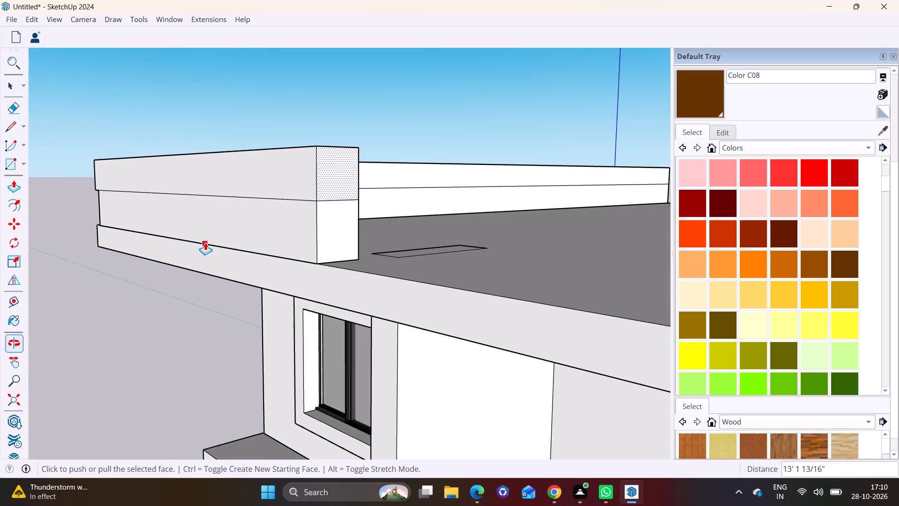
pyautogui.press('space')
pyautogui.click(259, 227)
pyautogui.click(16, 187)
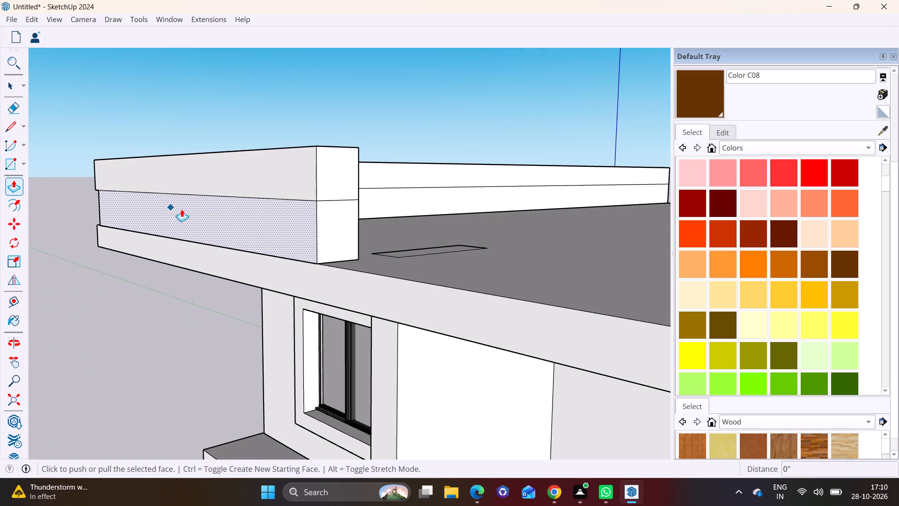
pyautogui.click(186, 211)
pyautogui.click(199, 210)
pyautogui.press('space')
pyautogui.scroll(-2, 185, 216)
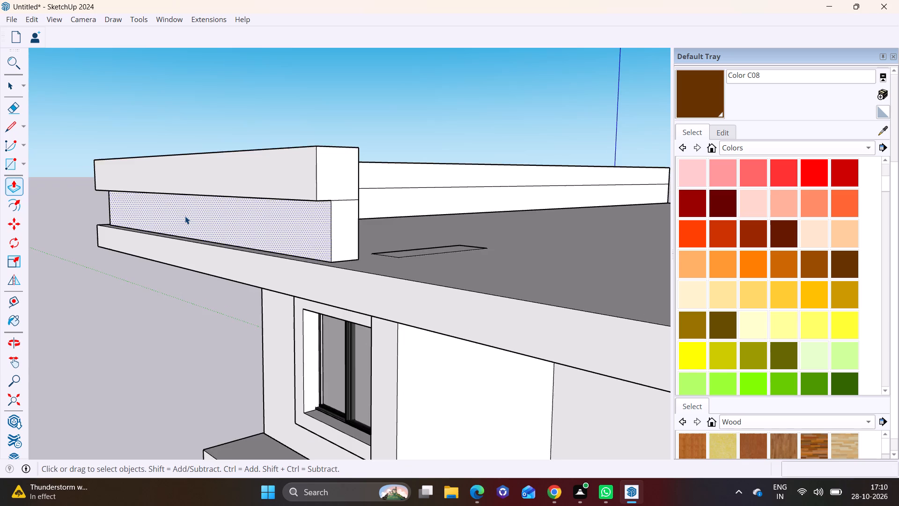
# Paint the outer faces of the parapet's lower layer on both facades with brown Color C08.
pyautogui.scroll(-3, 185, 216)
pyautogui.moveTo(212, 240); pyautogui.dragTo(611, 235, button='middle')
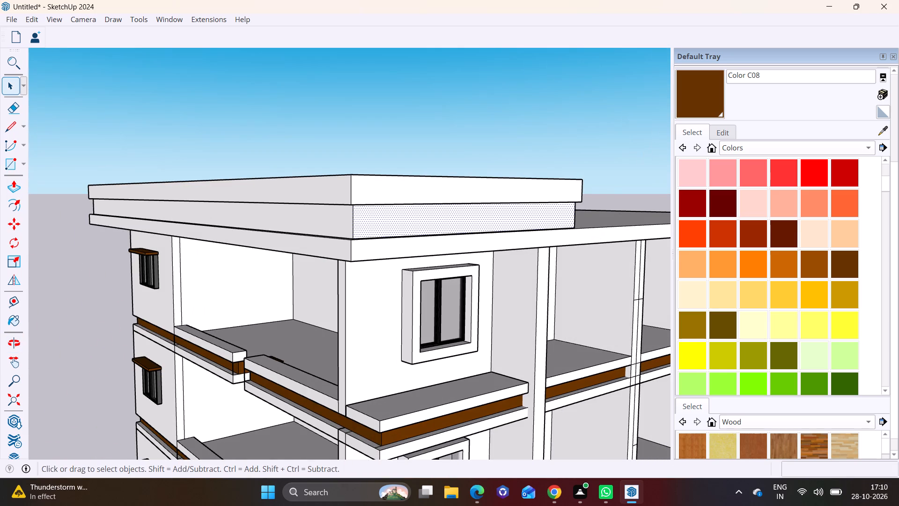
pyautogui.click(712, 100)
pyautogui.click(332, 217)
pyautogui.click(378, 224)
pyautogui.moveTo(310, 161); pyautogui.dragTo(303, 143)
pyautogui.press('space')
pyautogui.click(306, 142)
pyautogui.scroll(-10, 304, 223)
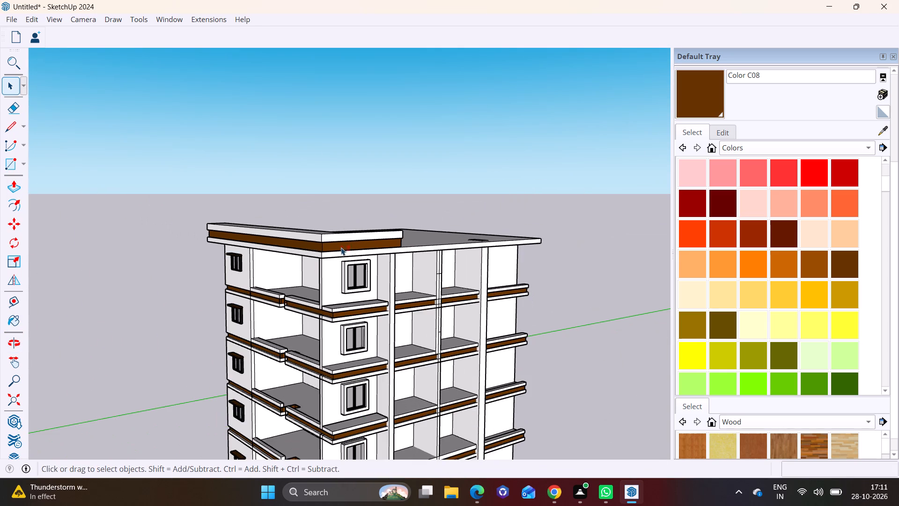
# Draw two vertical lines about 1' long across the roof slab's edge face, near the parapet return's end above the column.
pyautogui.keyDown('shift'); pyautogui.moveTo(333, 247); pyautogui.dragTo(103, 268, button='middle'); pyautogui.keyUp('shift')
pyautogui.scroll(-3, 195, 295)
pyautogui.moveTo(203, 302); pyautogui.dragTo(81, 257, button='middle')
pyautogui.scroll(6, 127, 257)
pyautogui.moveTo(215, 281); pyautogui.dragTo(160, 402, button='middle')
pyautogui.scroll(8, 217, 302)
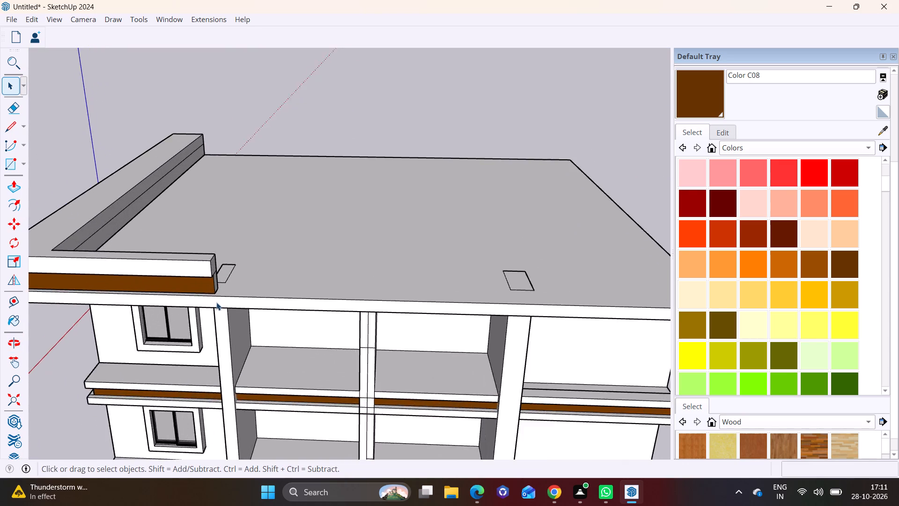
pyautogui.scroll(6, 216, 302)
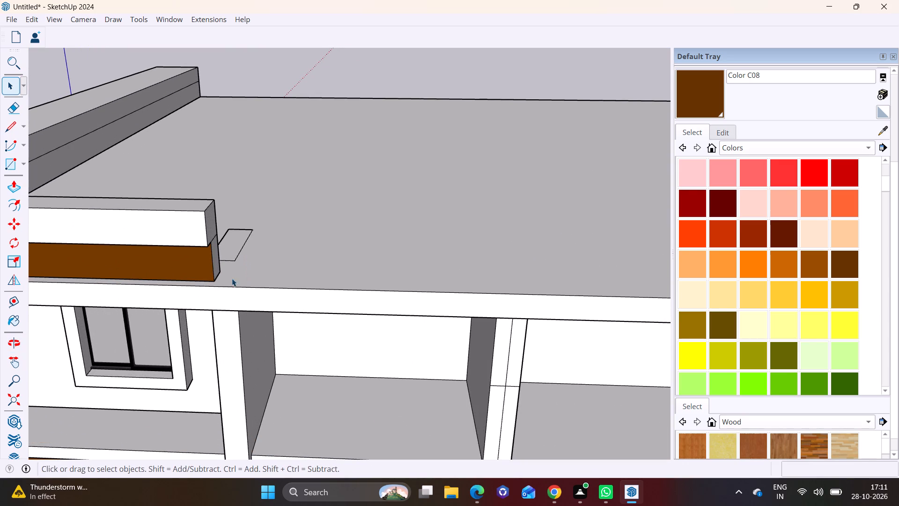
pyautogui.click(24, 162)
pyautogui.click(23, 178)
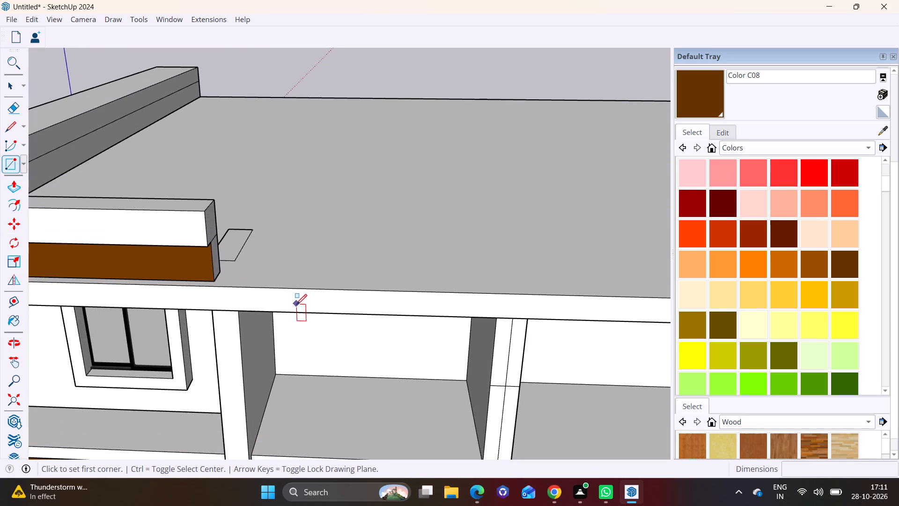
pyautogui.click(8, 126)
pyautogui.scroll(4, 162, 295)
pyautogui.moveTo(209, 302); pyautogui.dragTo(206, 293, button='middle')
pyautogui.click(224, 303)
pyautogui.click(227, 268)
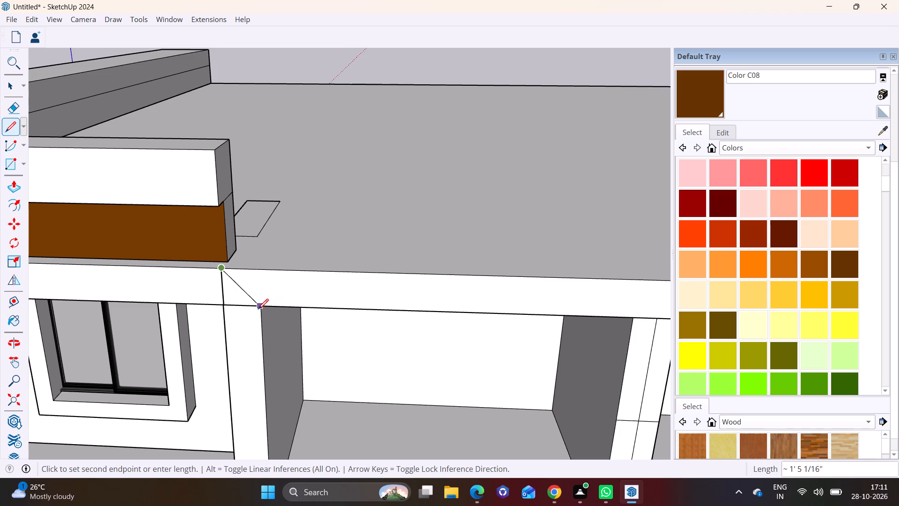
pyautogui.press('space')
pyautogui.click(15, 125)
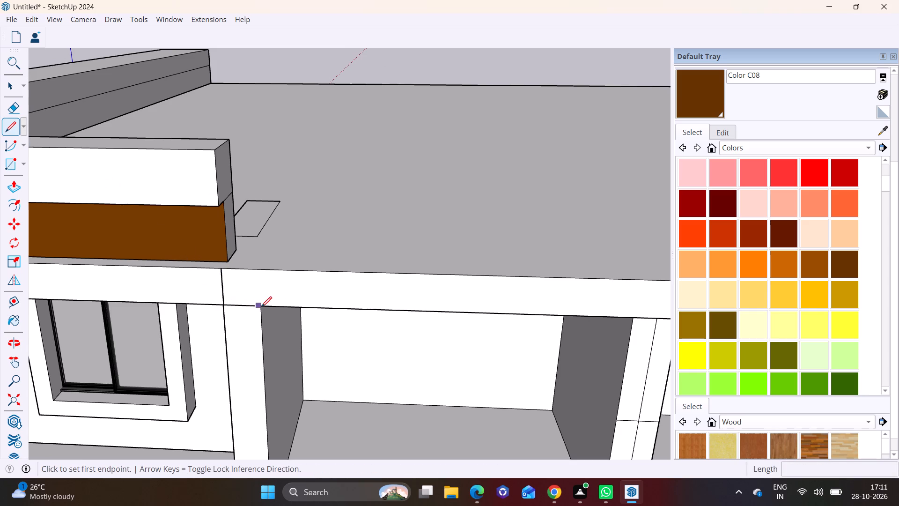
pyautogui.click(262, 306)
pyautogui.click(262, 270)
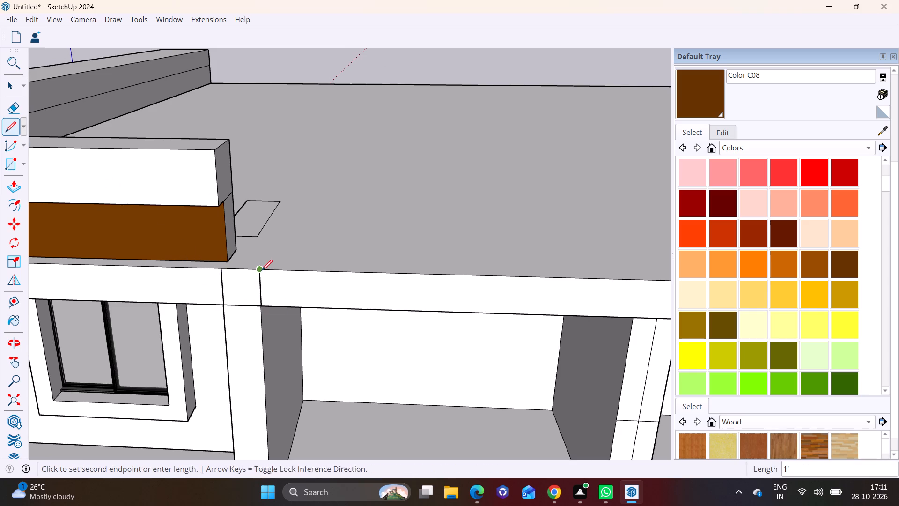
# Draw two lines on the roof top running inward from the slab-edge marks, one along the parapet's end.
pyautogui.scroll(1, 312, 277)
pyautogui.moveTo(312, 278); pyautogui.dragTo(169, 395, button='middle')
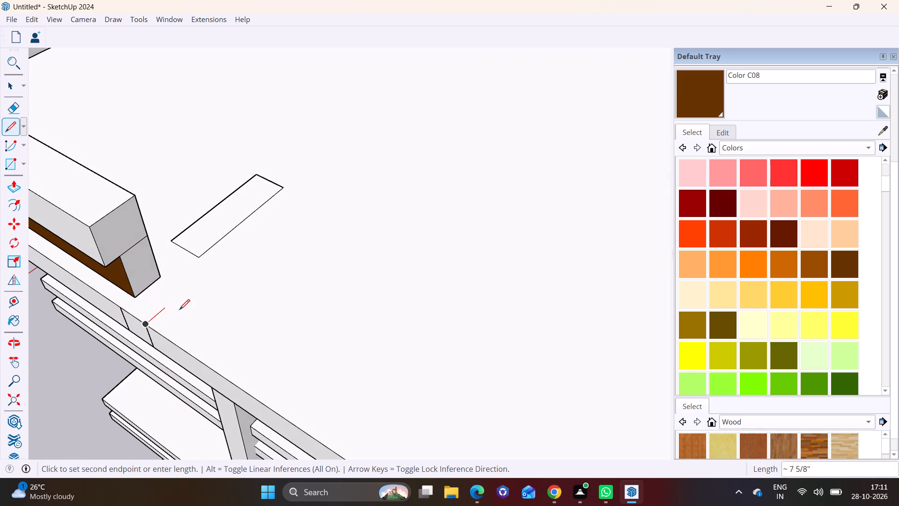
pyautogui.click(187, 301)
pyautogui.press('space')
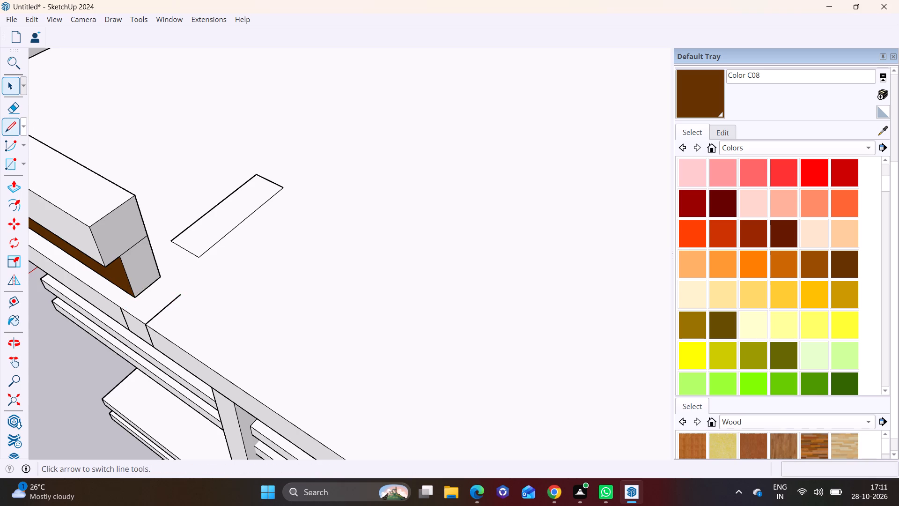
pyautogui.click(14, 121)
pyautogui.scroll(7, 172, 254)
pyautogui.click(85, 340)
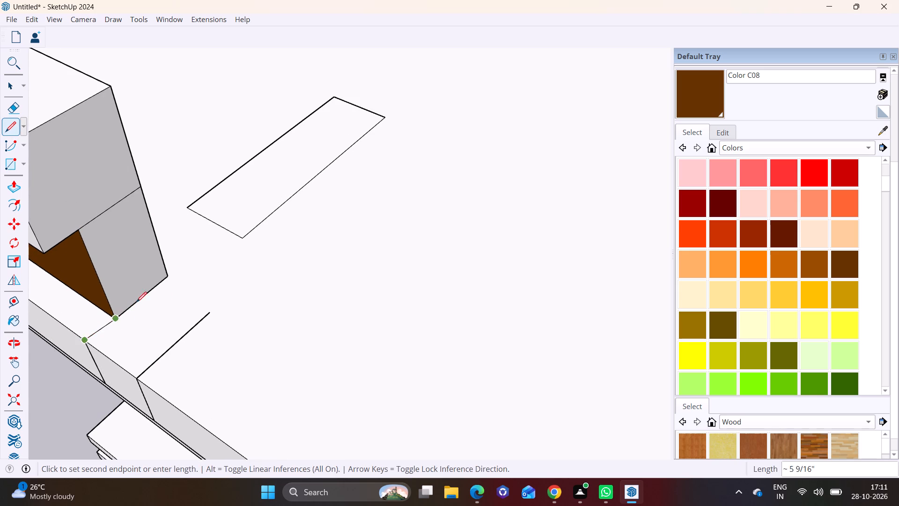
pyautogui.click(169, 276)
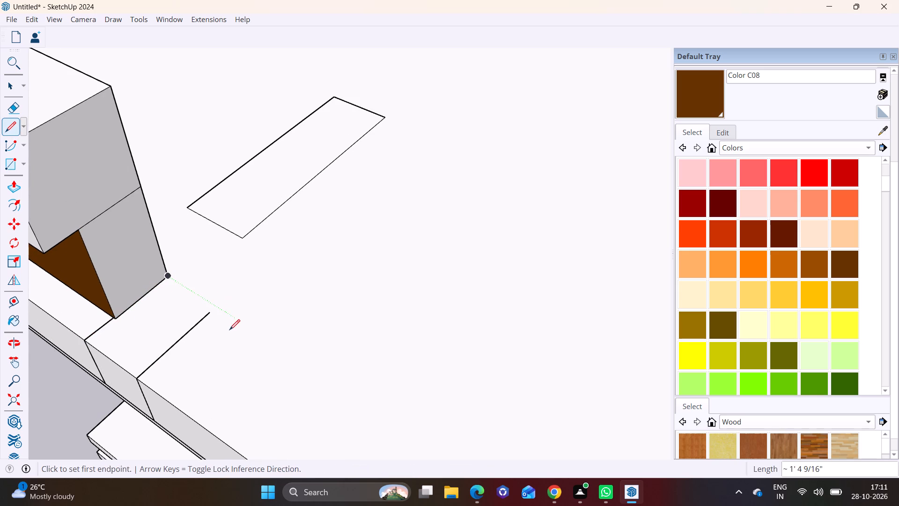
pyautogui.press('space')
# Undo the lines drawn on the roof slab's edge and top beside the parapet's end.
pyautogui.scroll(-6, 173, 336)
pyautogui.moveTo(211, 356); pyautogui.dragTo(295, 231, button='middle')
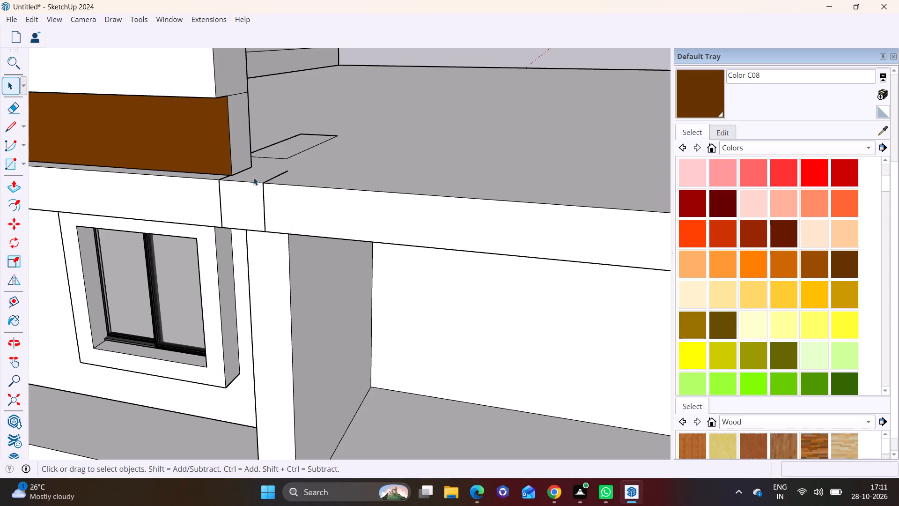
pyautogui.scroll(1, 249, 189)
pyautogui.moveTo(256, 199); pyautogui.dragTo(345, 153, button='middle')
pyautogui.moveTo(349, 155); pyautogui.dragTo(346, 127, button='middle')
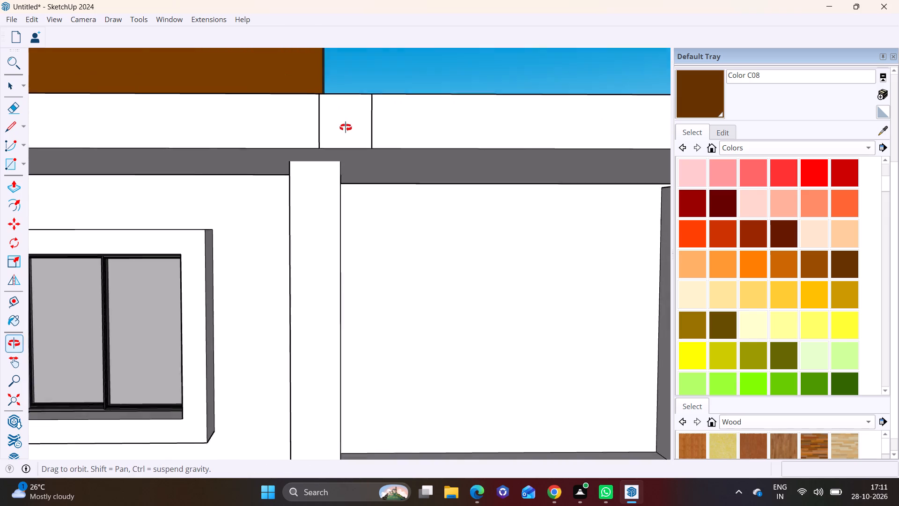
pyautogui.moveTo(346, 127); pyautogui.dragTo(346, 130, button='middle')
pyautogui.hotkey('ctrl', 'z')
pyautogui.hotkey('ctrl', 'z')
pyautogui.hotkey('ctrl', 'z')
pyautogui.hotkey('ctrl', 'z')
# Draw two lines about 2' 6" long on the roof overhang's underside, from the column's top corners to the slab's outer edge.
pyautogui.scroll(1, 308, 182)
pyautogui.moveTo(305, 144); pyautogui.dragTo(299, 103, button='middle')
pyautogui.click(10, 123)
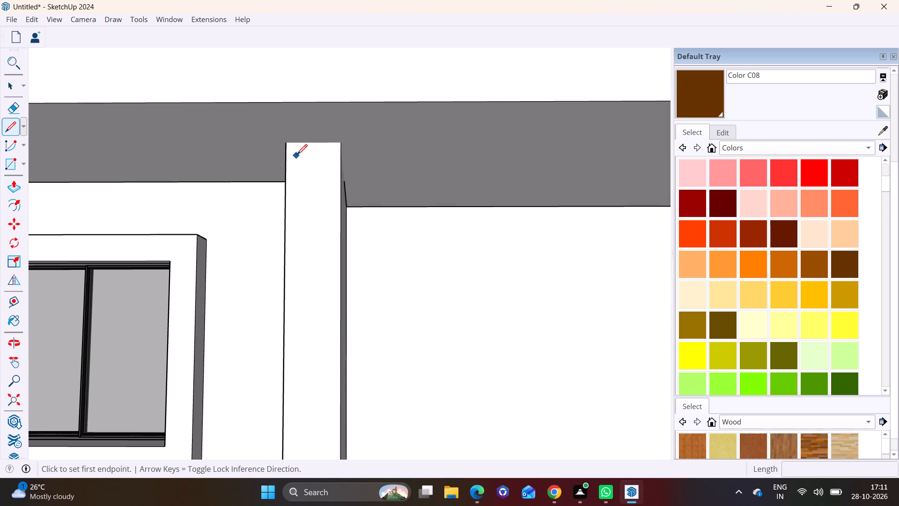
pyautogui.click(289, 144)
pyautogui.click(283, 103)
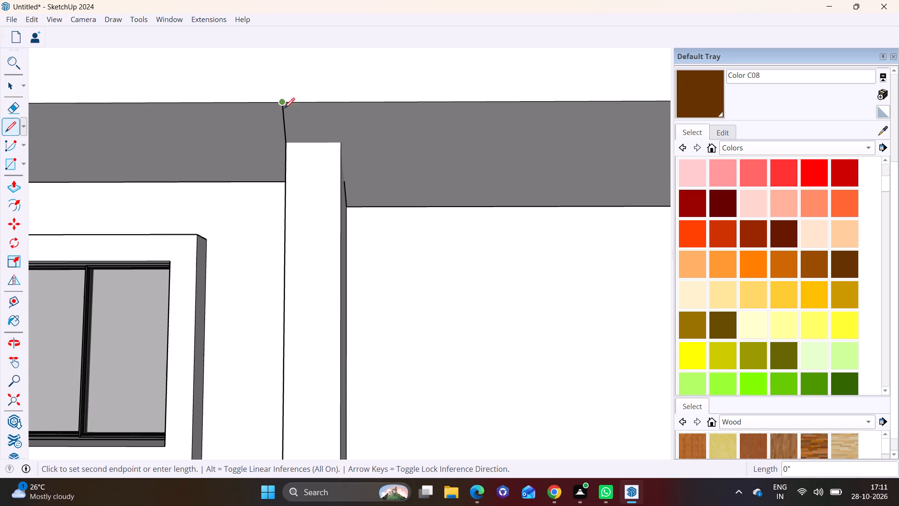
pyautogui.press('space')
pyautogui.click(18, 126)
pyautogui.moveTo(298, 234); pyautogui.dragTo(322, 163, button='middle')
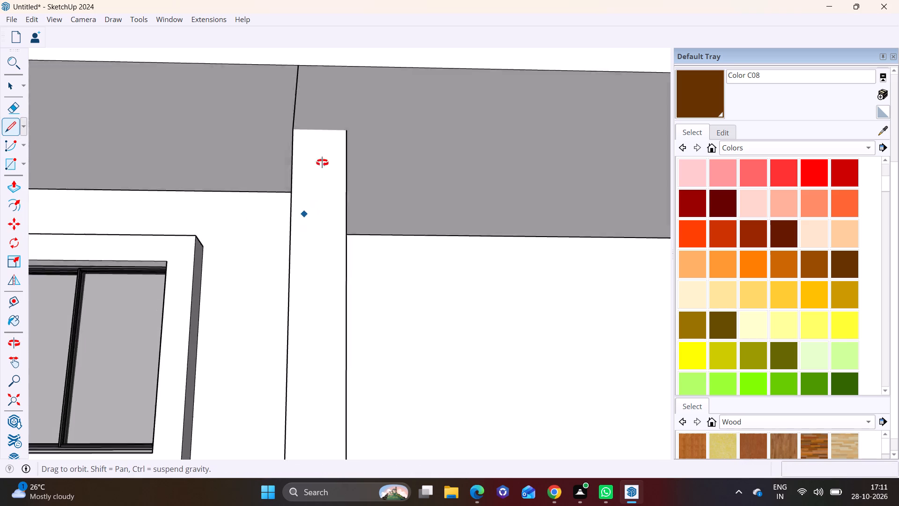
pyautogui.moveTo(322, 163); pyautogui.dragTo(441, 226, button='middle')
pyautogui.scroll(5, 435, 177)
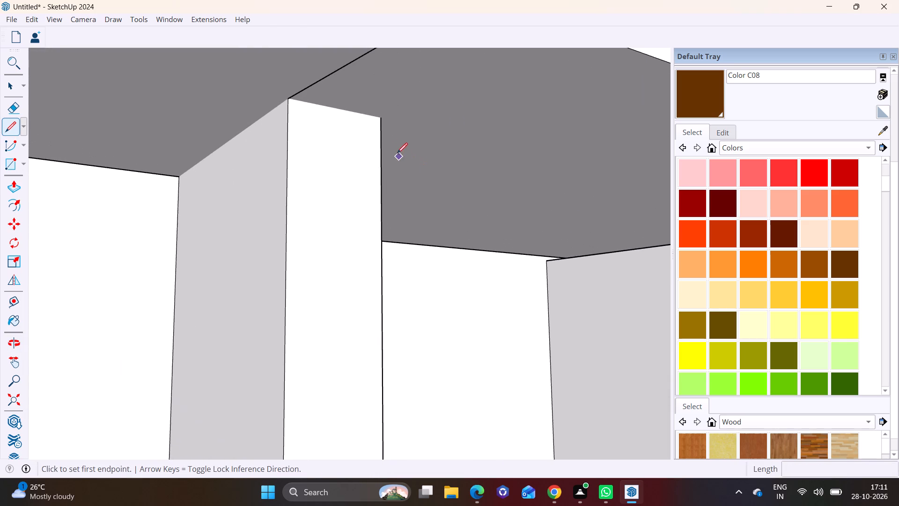
pyautogui.click(381, 118)
pyautogui.scroll(-2, 425, 109)
pyautogui.keyDown('shift'); pyautogui.moveTo(414, 124); pyautogui.dragTo(372, 240, button='middle'); pyautogui.keyUp('shift')
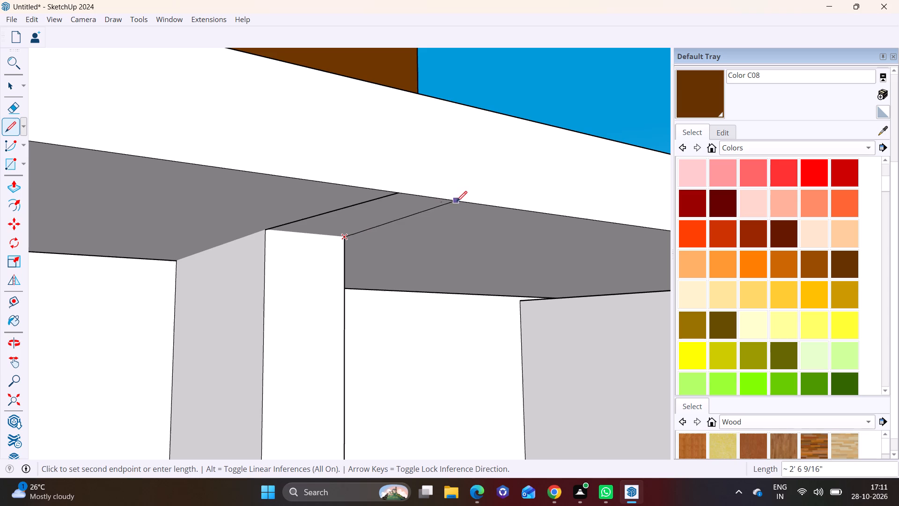
pyautogui.moveTo(460, 202); pyautogui.dragTo(295, 194, button='middle')
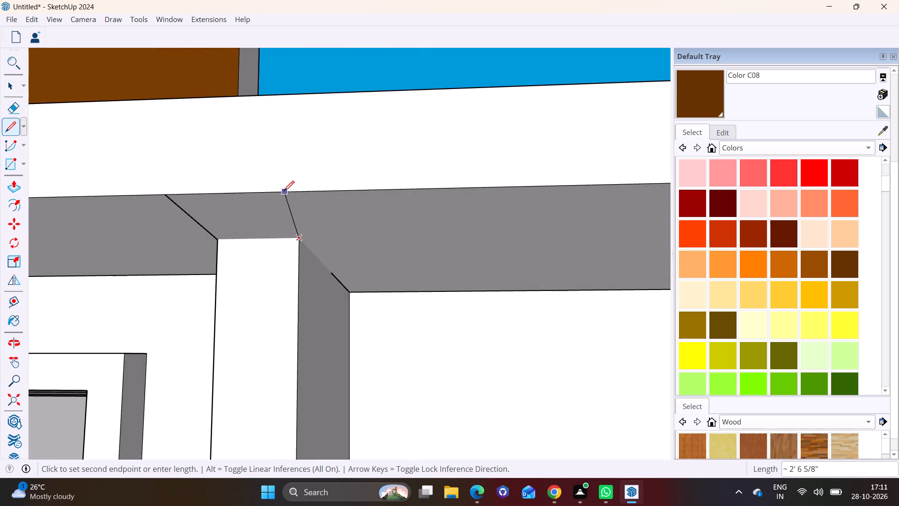
pyautogui.scroll(1, 262, 200)
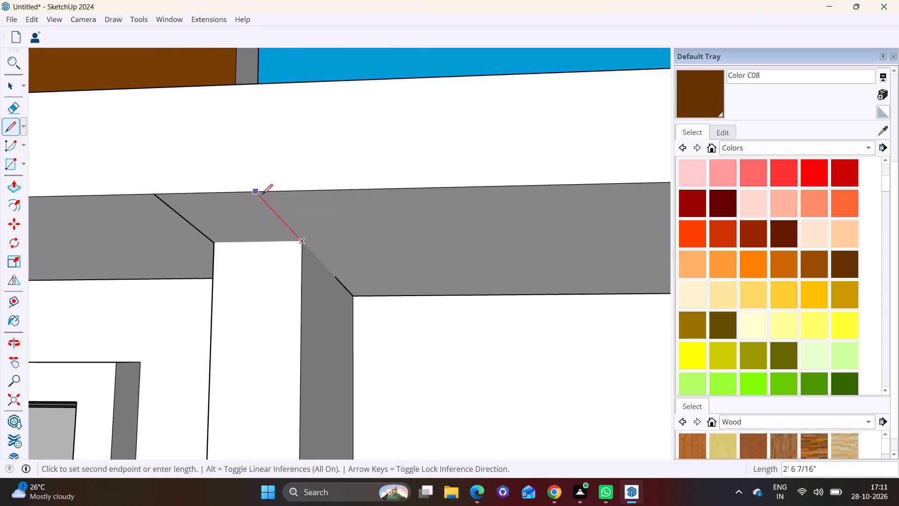
pyautogui.click(262, 194)
pyautogui.press('space')
# Draw two vertical lines about 11" long up the slab's edge face from the ends of the underside lines above the column.
pyautogui.moveTo(279, 204); pyautogui.dragTo(301, 251, button='middle')
pyautogui.moveTo(303, 206); pyautogui.dragTo(313, 180, button='middle')
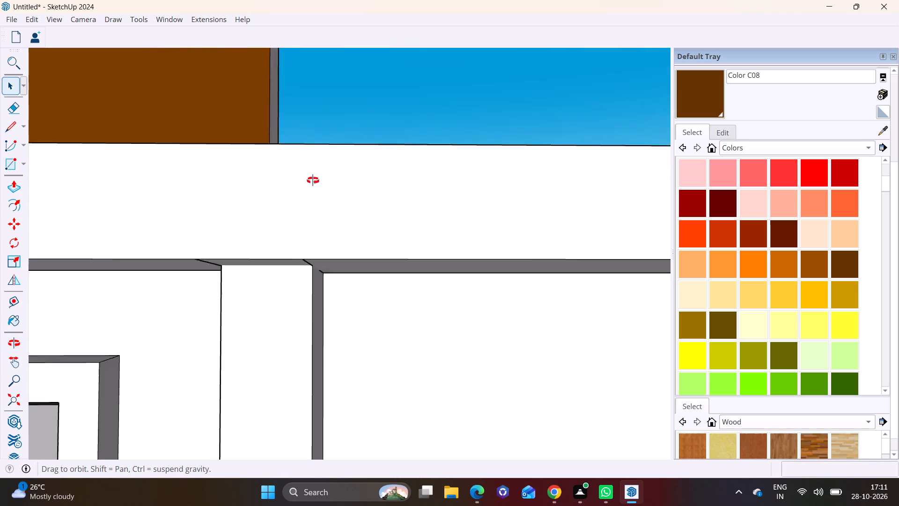
pyautogui.moveTo(313, 180); pyautogui.dragTo(315, 167, button='middle')
pyautogui.click(11, 124)
pyautogui.click(199, 234)
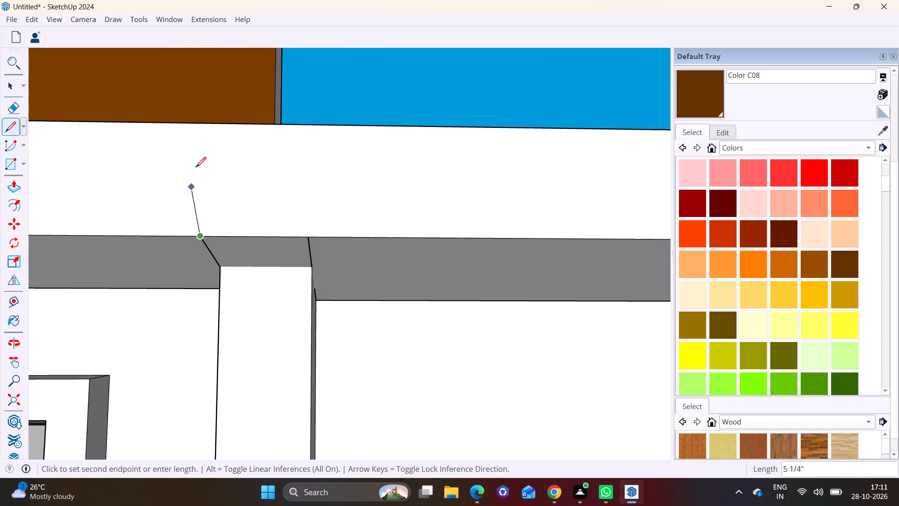
pyautogui.click(205, 126)
pyautogui.press('space')
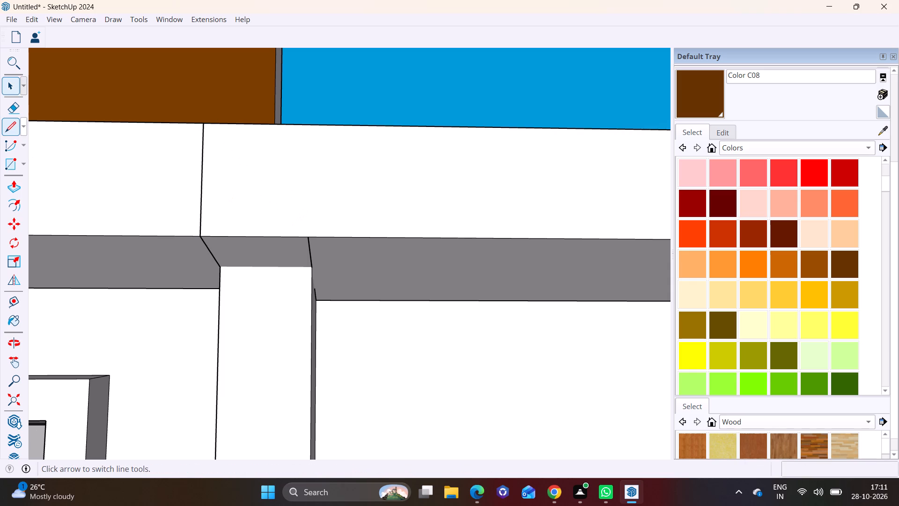
pyautogui.click(6, 119)
pyautogui.click(309, 236)
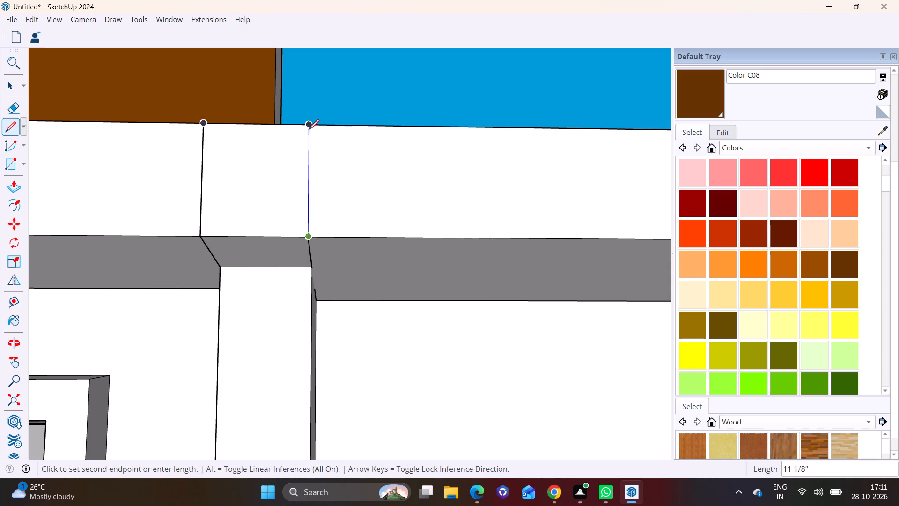
pyautogui.click(308, 129)
# Push the end face of the parapet's brown lower layer back about 10", clear of the marked strip.
pyautogui.moveTo(353, 172); pyautogui.dragTo(312, 312, button='middle')
pyautogui.scroll(-2, 284, 278)
pyautogui.press('space')
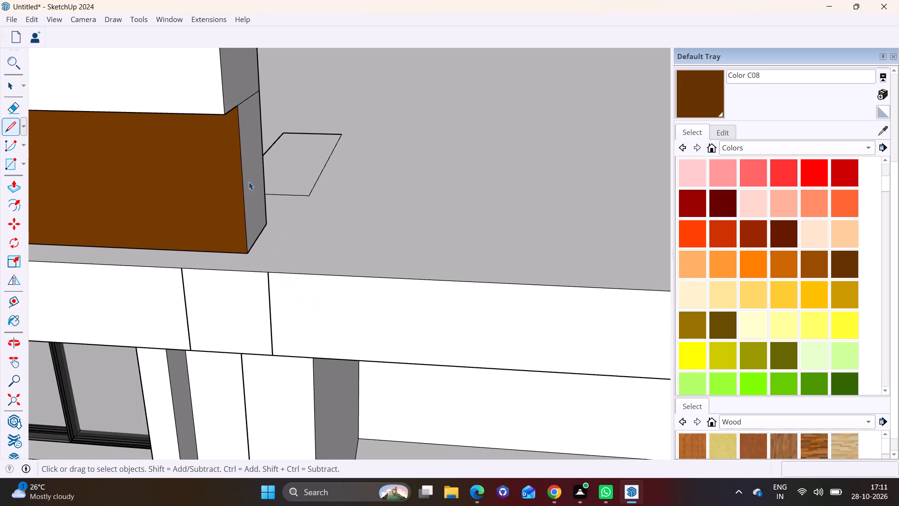
pyautogui.click(253, 179)
pyautogui.click(17, 182)
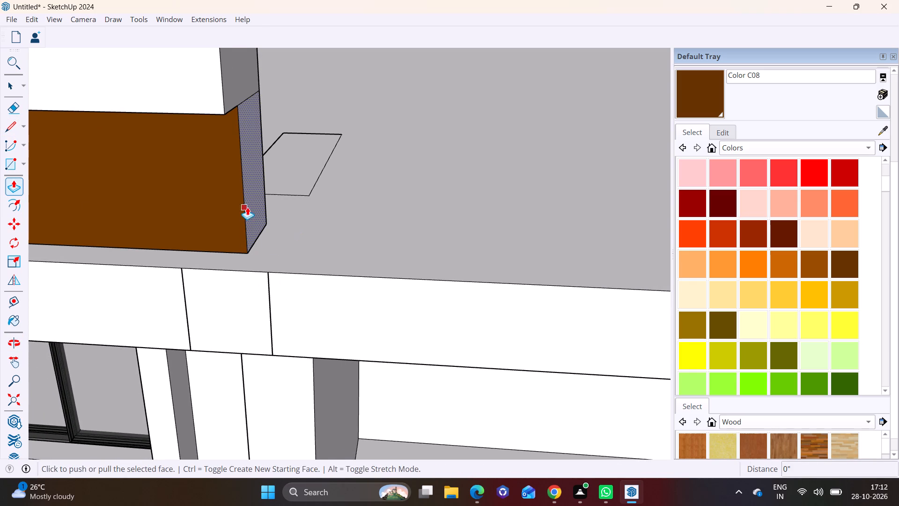
pyautogui.click(252, 205)
pyautogui.click(183, 201)
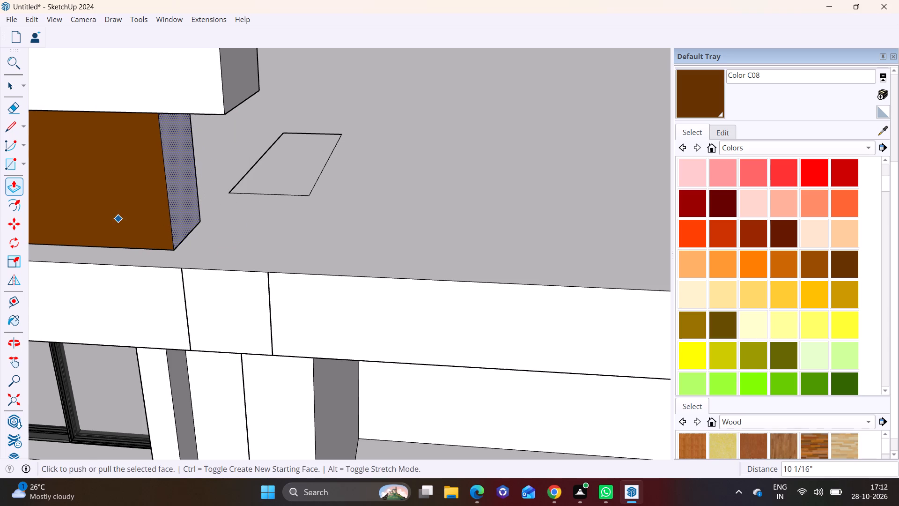
# Draw two lines on the roof top running inward from the slab-edge marks, the first about 2' 7" long.
pyautogui.click(19, 124)
pyautogui.click(184, 268)
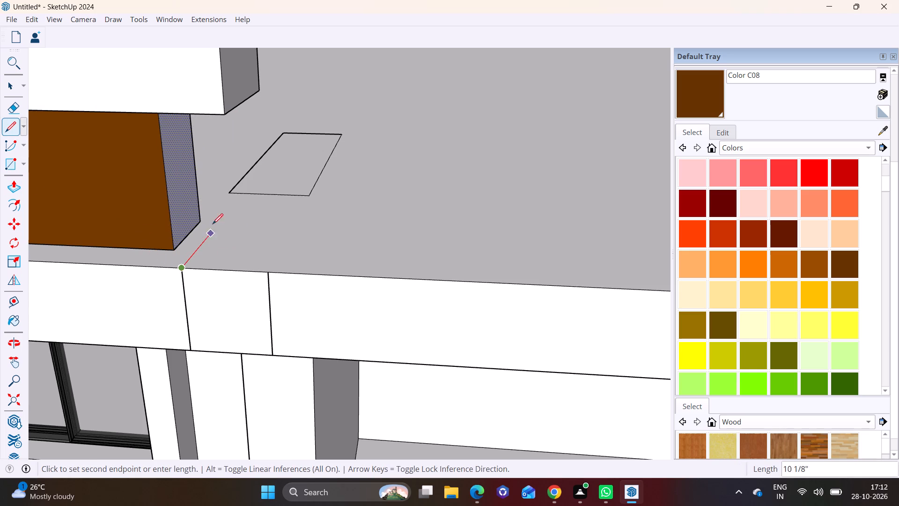
pyautogui.click(234, 203)
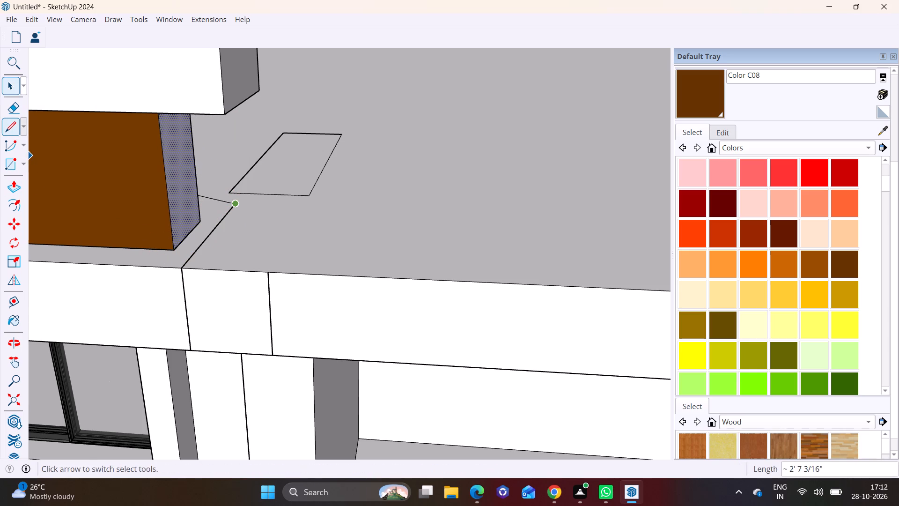
pyautogui.click(7, 86)
pyautogui.click(15, 125)
pyautogui.click(265, 271)
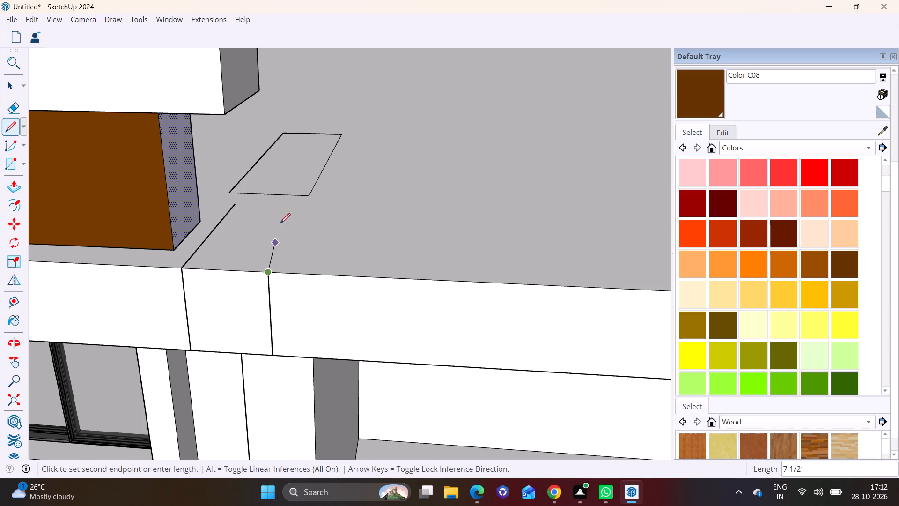
pyautogui.click(305, 212)
pyautogui.scroll(-5, 283, 210)
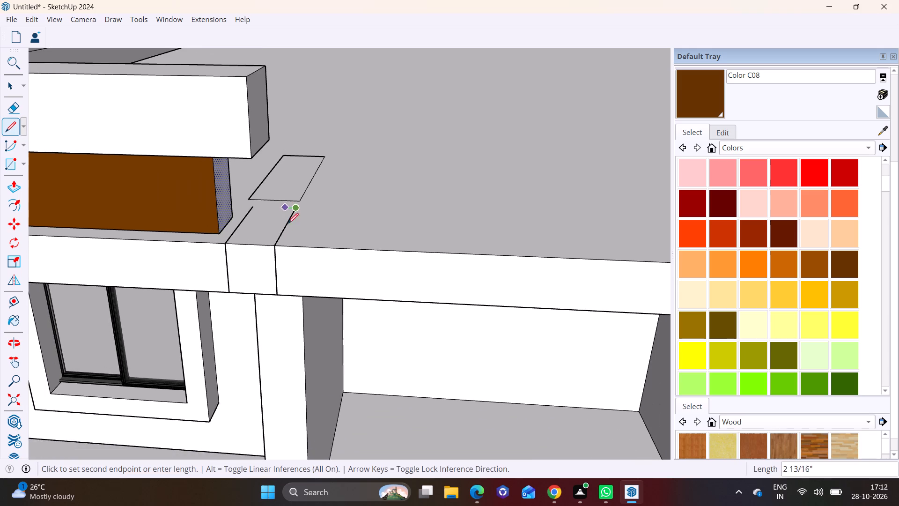
pyautogui.scroll(-1, 292, 237)
pyautogui.moveTo(290, 238); pyautogui.dragTo(305, 150, button='middle')
pyautogui.moveTo(310, 159); pyautogui.dragTo(336, 330, button='middle')
pyautogui.moveTo(321, 287); pyautogui.dragTo(221, 329, button='middle')
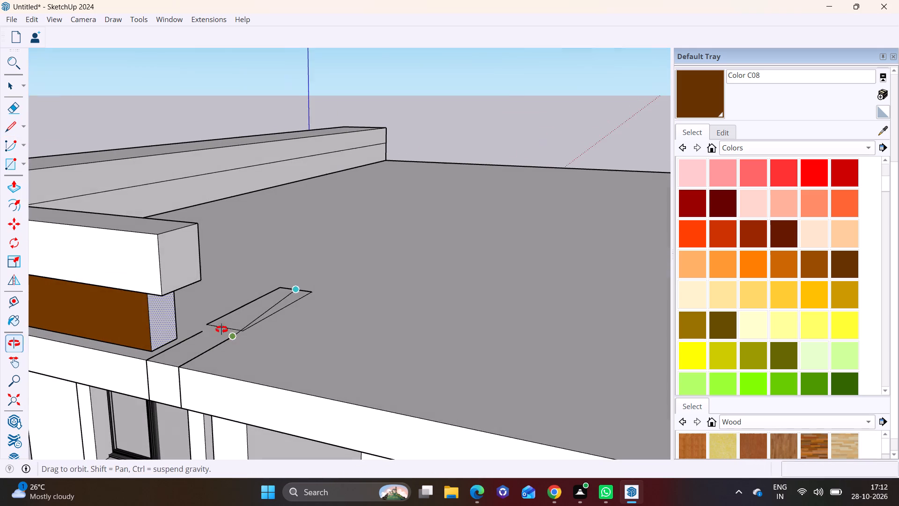
pyautogui.moveTo(221, 329); pyautogui.dragTo(221, 329, button='middle')
# Push the end face of the parapet's white upper layer back in line with the brown lower layer's end.
pyautogui.press('space')
pyautogui.moveTo(176, 260); pyautogui.dragTo(181, 261)
pyautogui.click(164, 248)
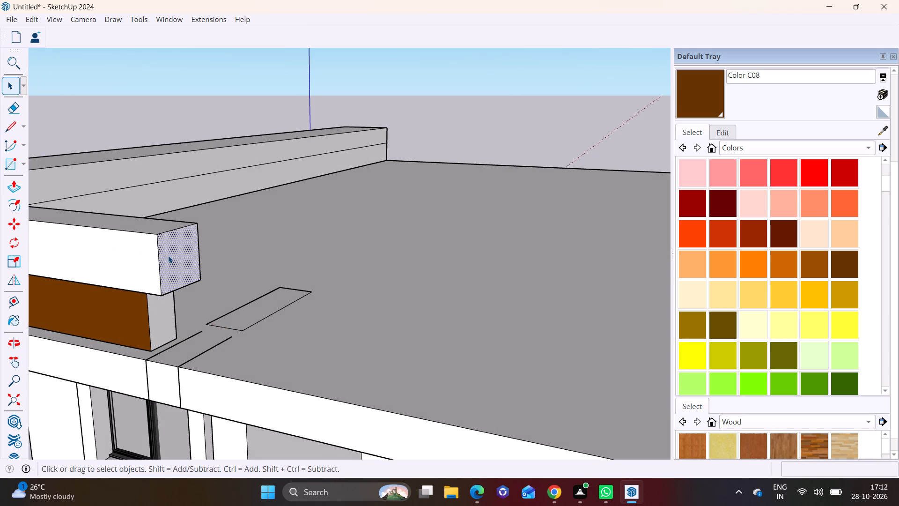
pyautogui.click(19, 182)
pyautogui.click(177, 265)
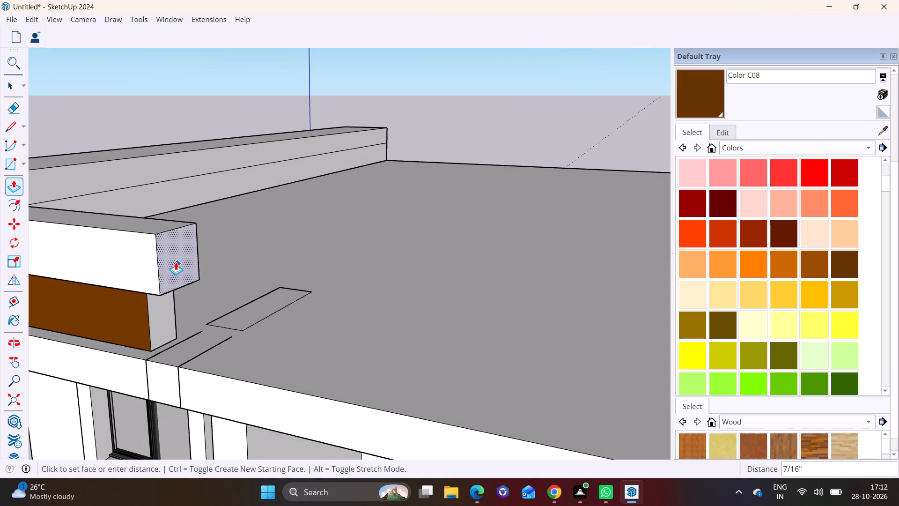
pyautogui.click(151, 305)
# Open the roof slab group for editing and select its top face.
pyautogui.scroll(-2, 171, 316)
pyautogui.moveTo(211, 355); pyautogui.dragTo(277, 357, button='middle')
pyautogui.press('space')
pyautogui.click(233, 367)
pyautogui.doubleClick(237, 357)
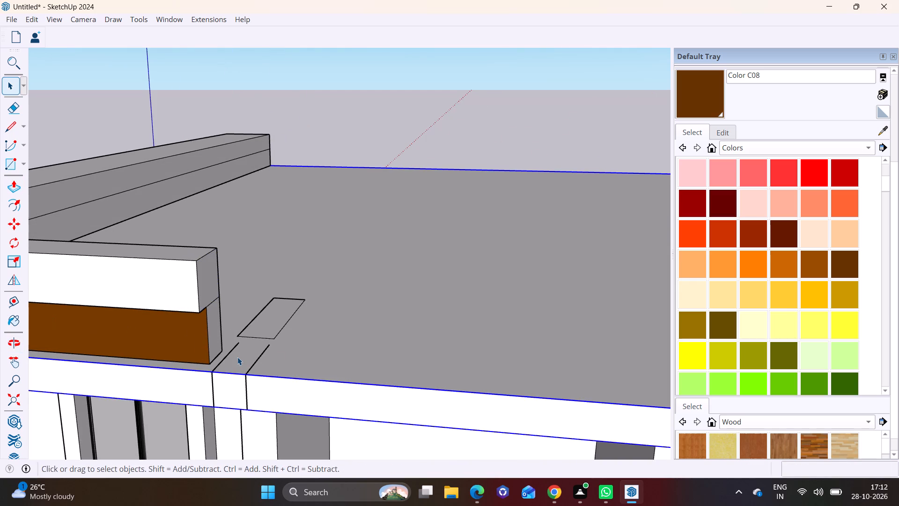
pyautogui.doubleClick(241, 357)
pyautogui.click(242, 357)
pyautogui.click(242, 362)
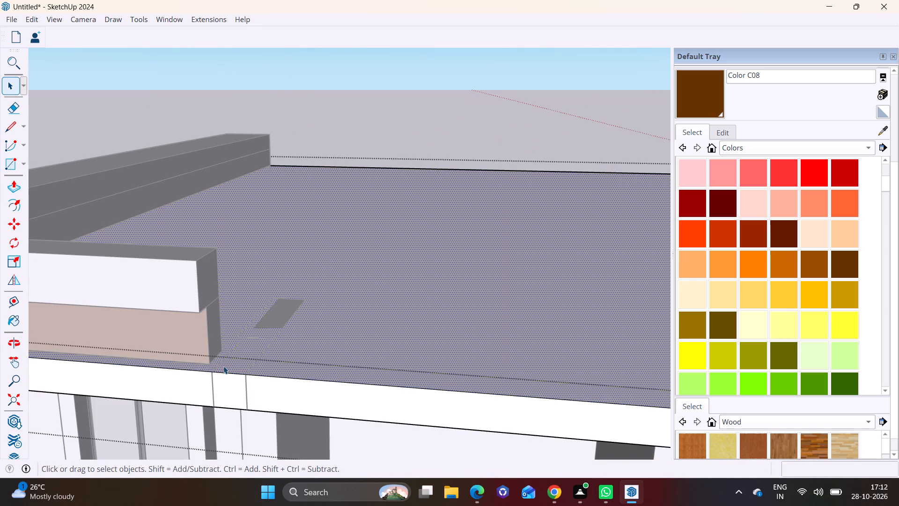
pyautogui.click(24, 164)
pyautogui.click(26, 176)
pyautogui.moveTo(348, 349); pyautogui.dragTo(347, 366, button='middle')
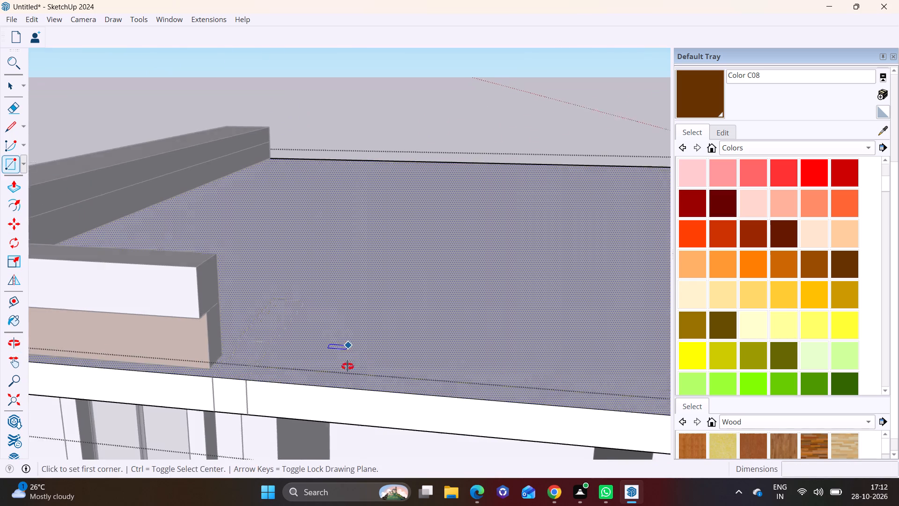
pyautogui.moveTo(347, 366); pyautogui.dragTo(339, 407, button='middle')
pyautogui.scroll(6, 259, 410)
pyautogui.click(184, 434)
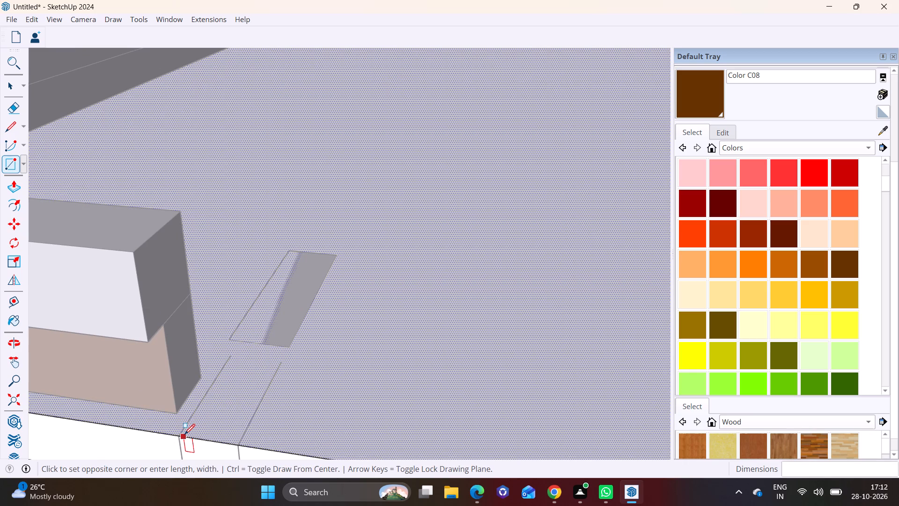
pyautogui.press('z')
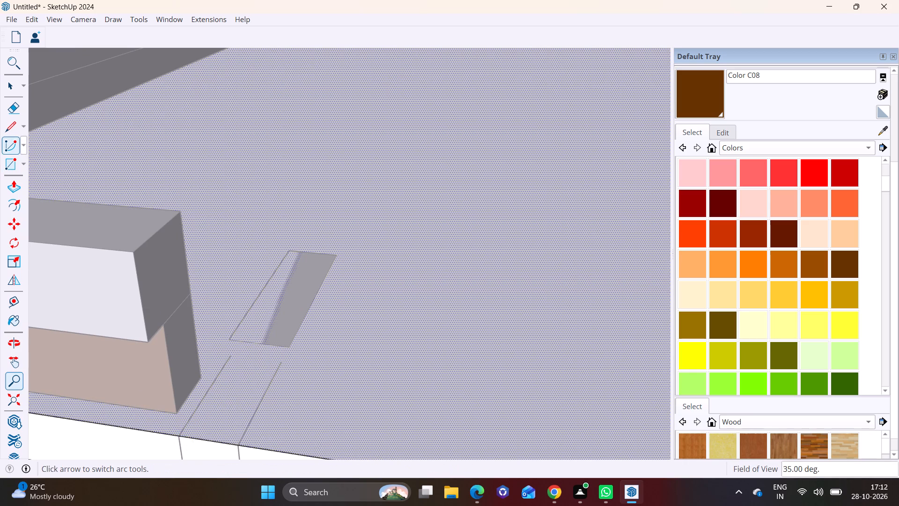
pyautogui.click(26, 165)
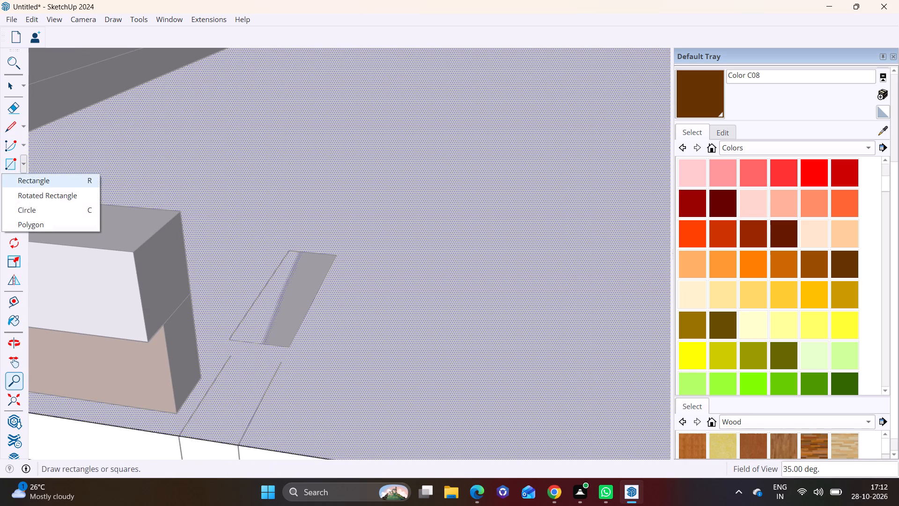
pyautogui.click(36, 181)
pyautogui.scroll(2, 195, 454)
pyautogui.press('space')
# Draw a rectangle about 2' 5" by 11" on the roof top between the two marked lines, starting at the slab's edge.
pyautogui.keyDown('shift'); pyautogui.moveTo(179, 404); pyautogui.dragTo(185, 365, button='middle'); pyautogui.keyUp('shift')
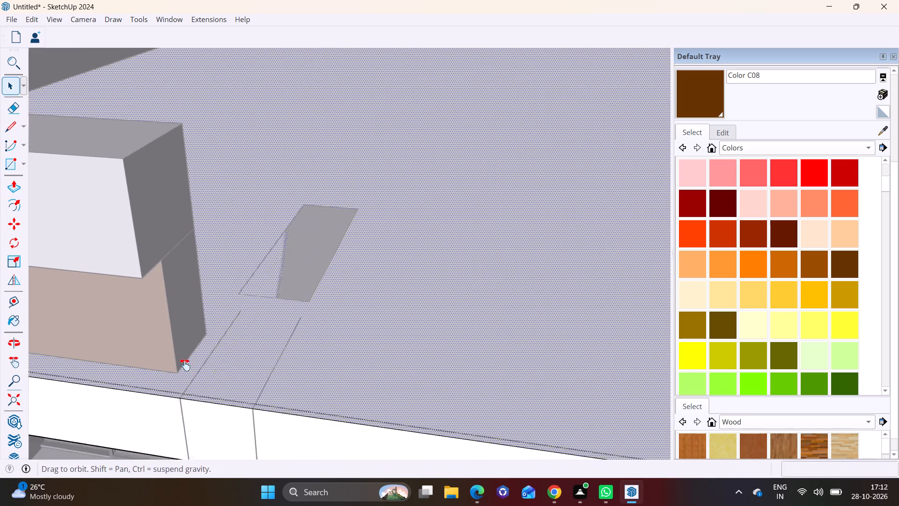
pyautogui.keyDown('shift'); pyautogui.moveTo(185, 365); pyautogui.dragTo(193, 325, button='middle'); pyautogui.keyUp('shift')
pyautogui.scroll(4, 221, 360)
pyautogui.click(26, 164)
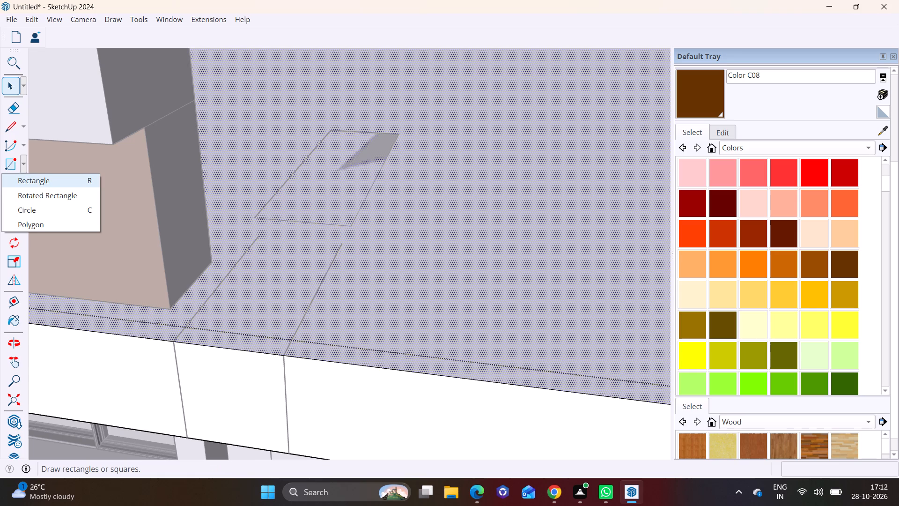
pyautogui.click(33, 183)
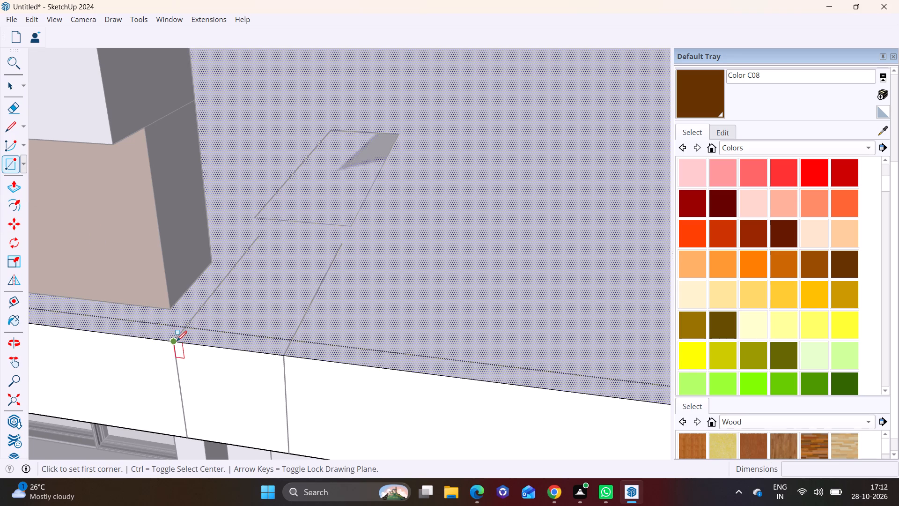
pyautogui.click(177, 341)
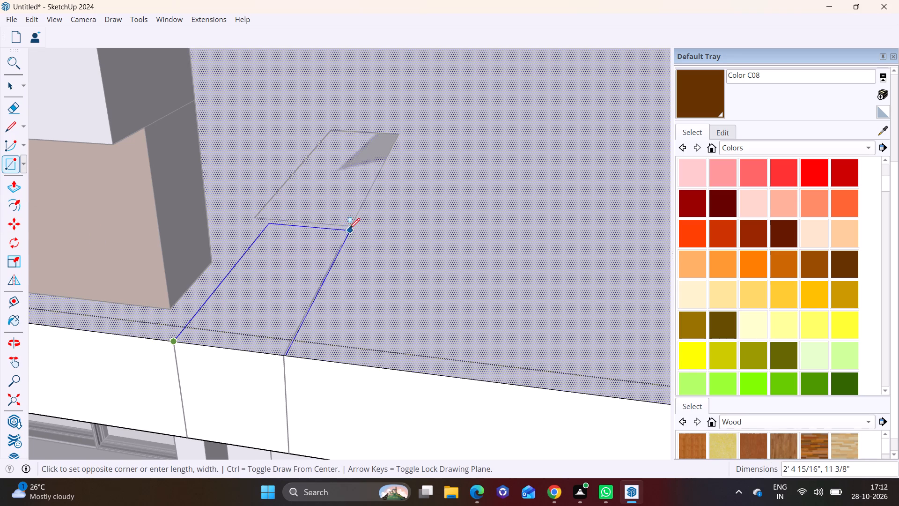
pyautogui.click(349, 229)
# Push/pull the rectangle beside the parapet's end upward about 4' 10" to form a post above the column.
pyautogui.press('space')
pyautogui.click(275, 290)
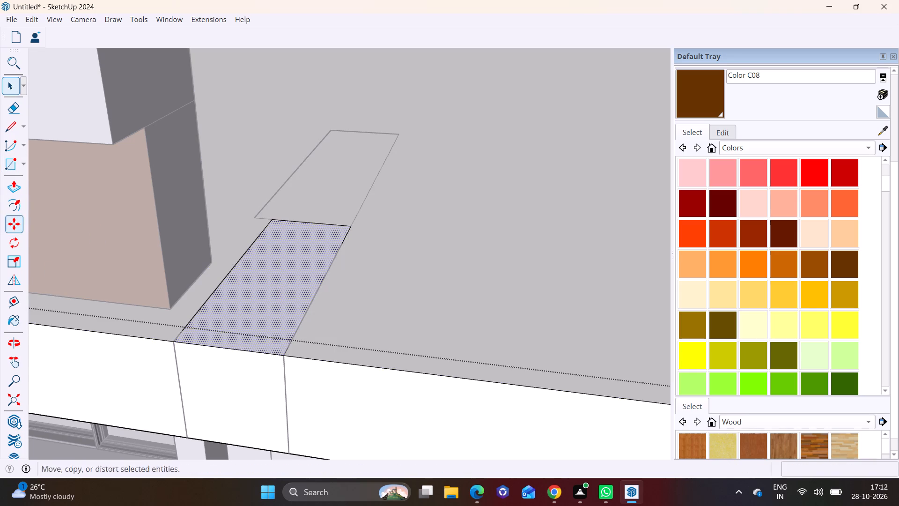
pyautogui.click(11, 190)
pyautogui.click(268, 298)
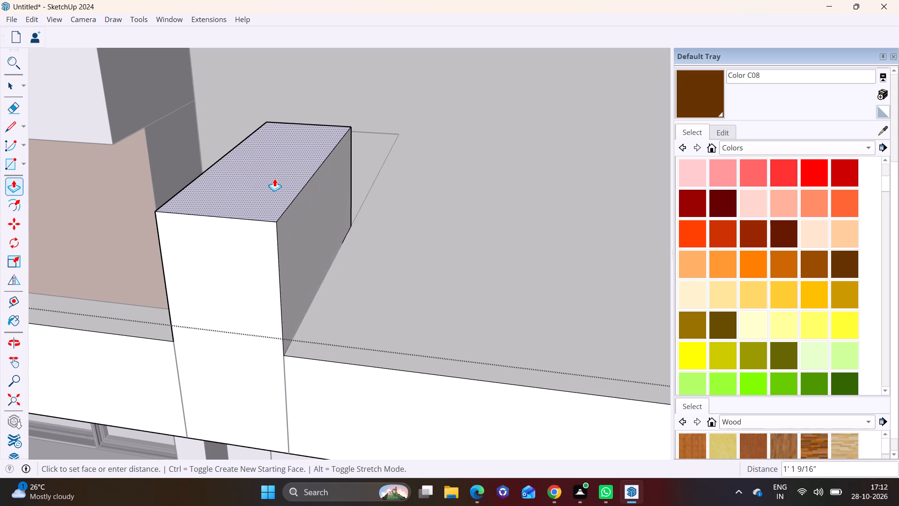
pyautogui.scroll(-9, 283, 157)
pyautogui.keyDown('shift'); pyautogui.middleClick(287, 196); pyautogui.keyUp('shift')
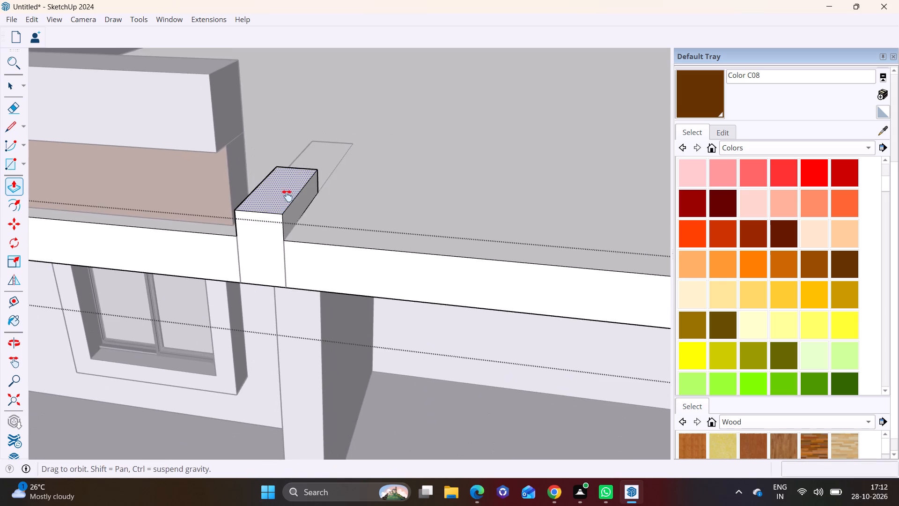
pyautogui.scroll(-1, 287, 193)
pyautogui.keyDown('shift'); pyautogui.moveTo(287, 193); pyautogui.dragTo(492, 375, button='middle'); pyautogui.keyUp('shift')
pyautogui.keyDown('shift'); pyautogui.scroll(1, 487, 392); pyautogui.keyUp('shift')
pyautogui.click(503, 164)
pyautogui.press('space')
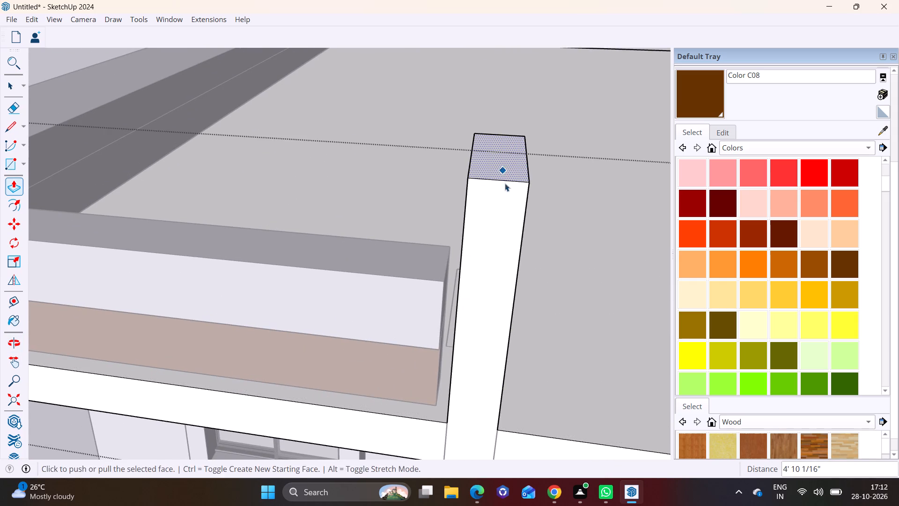
# Draw a rectangle about 1' 10" by 7' 8" on the roof top above the second tall column, starting at the slab's front edge.
pyautogui.click(610, 265)
pyautogui.scroll(-7, 563, 298)
pyautogui.moveTo(541, 387); pyautogui.dragTo(622, 236, button='middle')
pyautogui.click(163, 353)
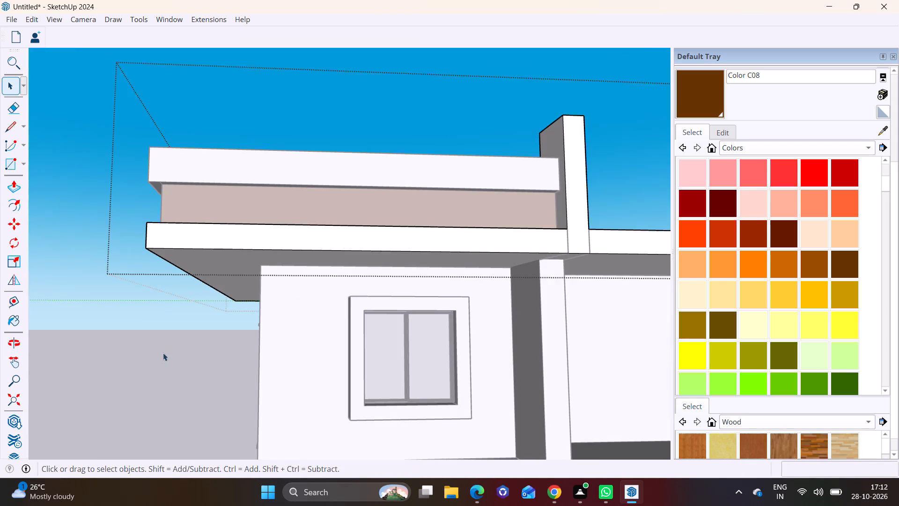
pyautogui.scroll(-6, 247, 348)
pyautogui.keyDown('shift'); pyautogui.moveTo(362, 335); pyautogui.dragTo(147, 348, button='middle'); pyautogui.keyUp('shift')
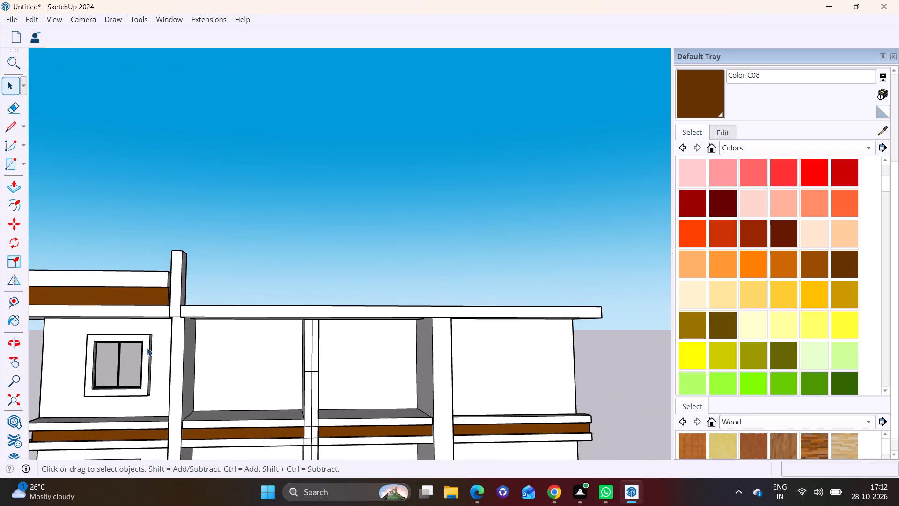
pyautogui.scroll(2, 434, 370)
pyautogui.scroll(3, 398, 350)
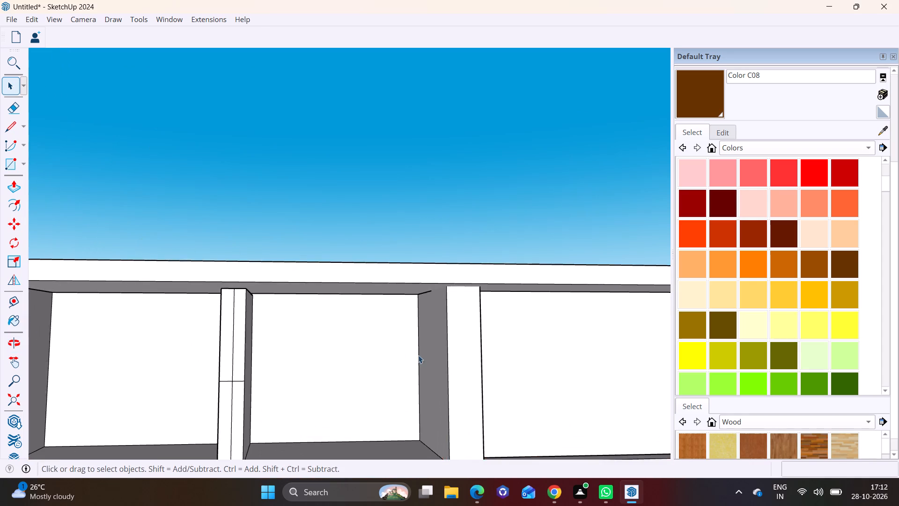
pyautogui.moveTo(403, 351); pyautogui.dragTo(305, 432, button='middle')
pyautogui.keyDown('shift'); pyautogui.moveTo(337, 406); pyautogui.dragTo(378, 337, button='middle'); pyautogui.keyUp('shift')
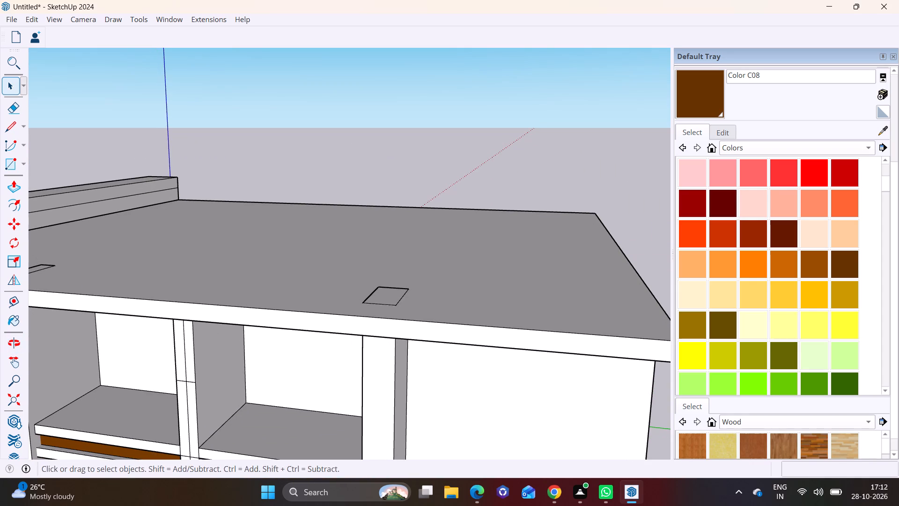
pyautogui.click(26, 167)
pyautogui.click(29, 179)
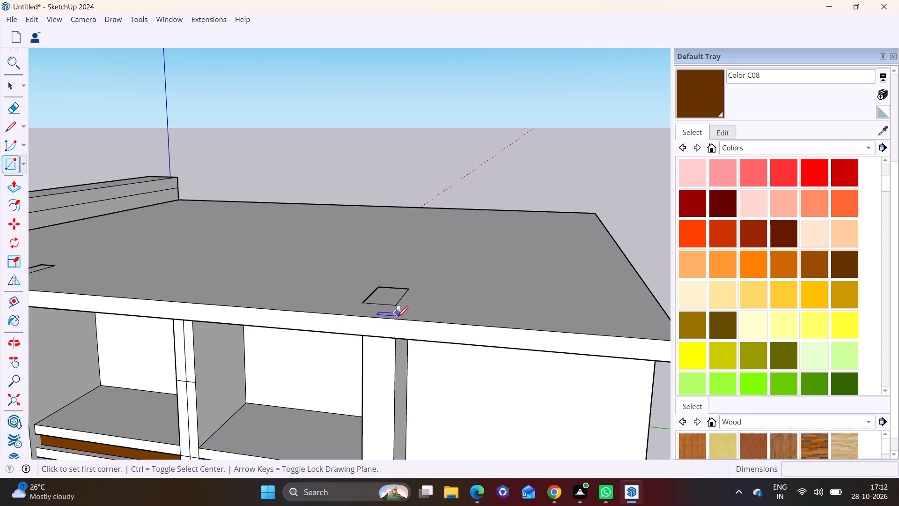
pyautogui.click(398, 317)
pyautogui.moveTo(393, 294); pyautogui.dragTo(396, 318, button='middle')
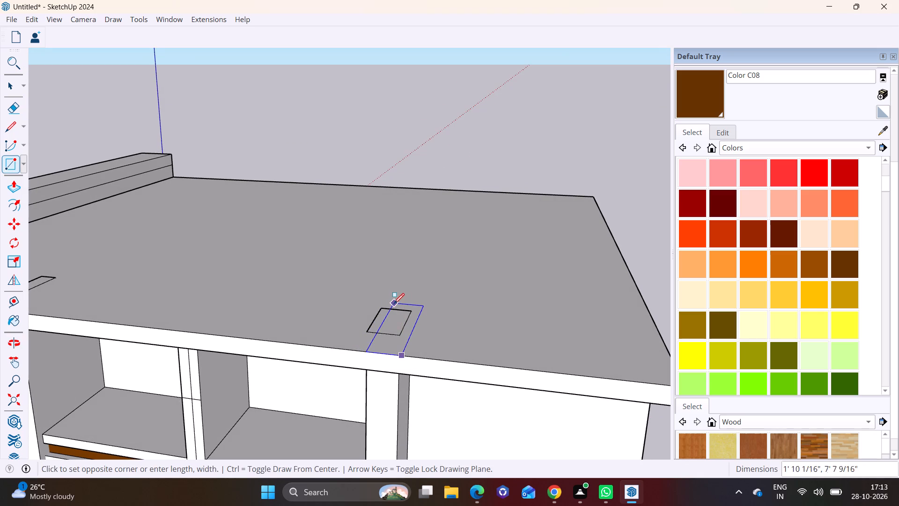
pyautogui.click(394, 304)
pyautogui.press('space')
# Push/pull the new rectangle's front area up about 4' 10", level with the top of the first post.
pyautogui.click(392, 342)
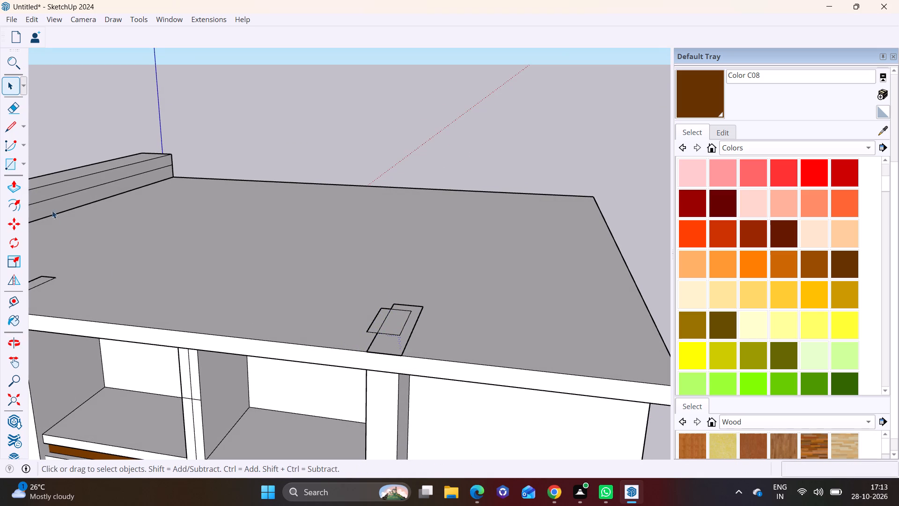
pyautogui.click(24, 184)
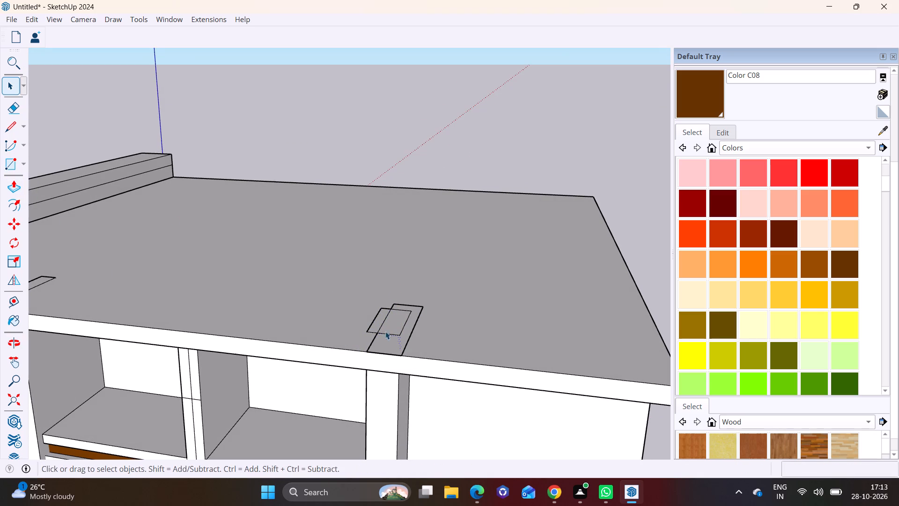
pyautogui.click(389, 340)
pyautogui.click(19, 185)
pyautogui.click(400, 334)
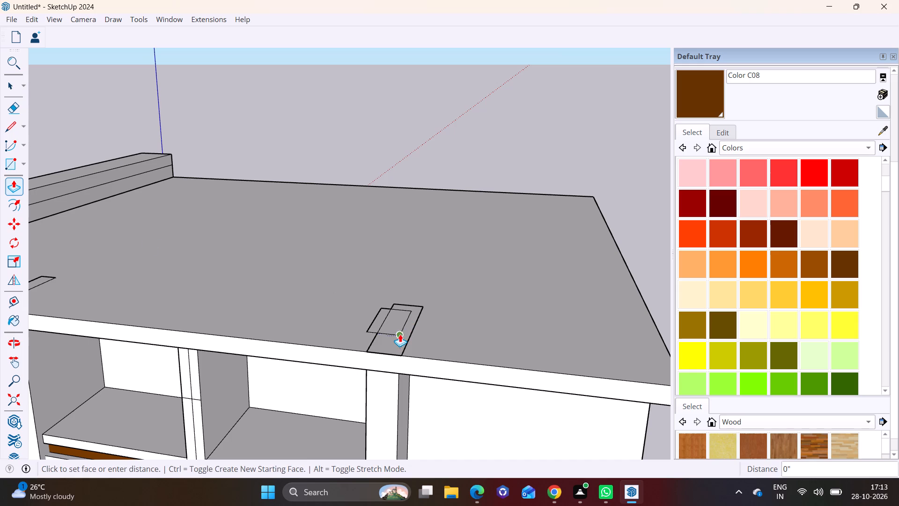
pyautogui.scroll(-8, 374, 288)
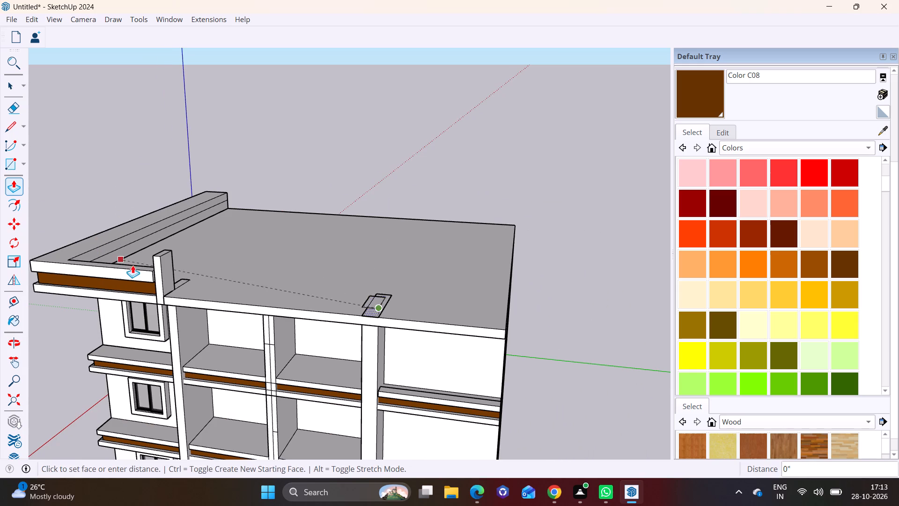
pyautogui.click(160, 258)
# Push the second post's side face away from the parapet inward about 6 13/16" to suit the column below.
pyautogui.moveTo(343, 331); pyautogui.dragTo(397, 247, button='middle')
pyautogui.scroll(5, 416, 254)
pyautogui.moveTo(414, 267); pyautogui.dragTo(392, 268, button='middle')
pyautogui.keyDown('ctrl'); pyautogui.scroll(1, 388, 269); pyautogui.keyUp('ctrl')
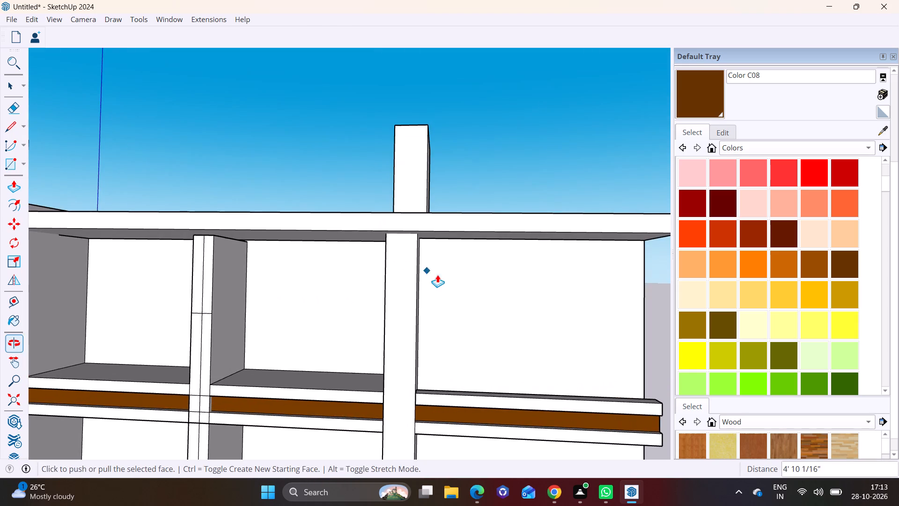
pyautogui.moveTo(423, 305); pyautogui.dragTo(472, 305, button='middle')
pyautogui.scroll(3, 475, 217)
pyautogui.moveTo(465, 213); pyautogui.dragTo(421, 203, button='middle')
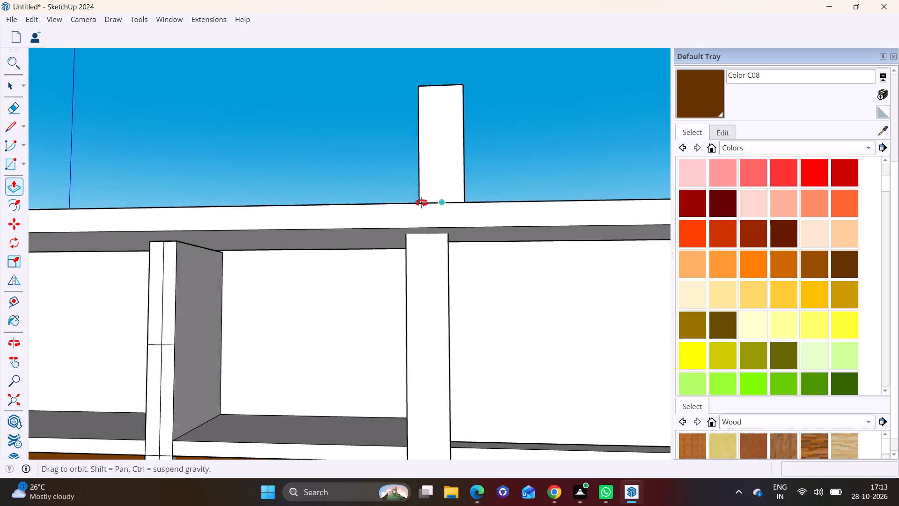
pyautogui.moveTo(421, 203); pyautogui.dragTo(381, 226, button='middle')
pyautogui.press('space')
pyautogui.click(450, 195)
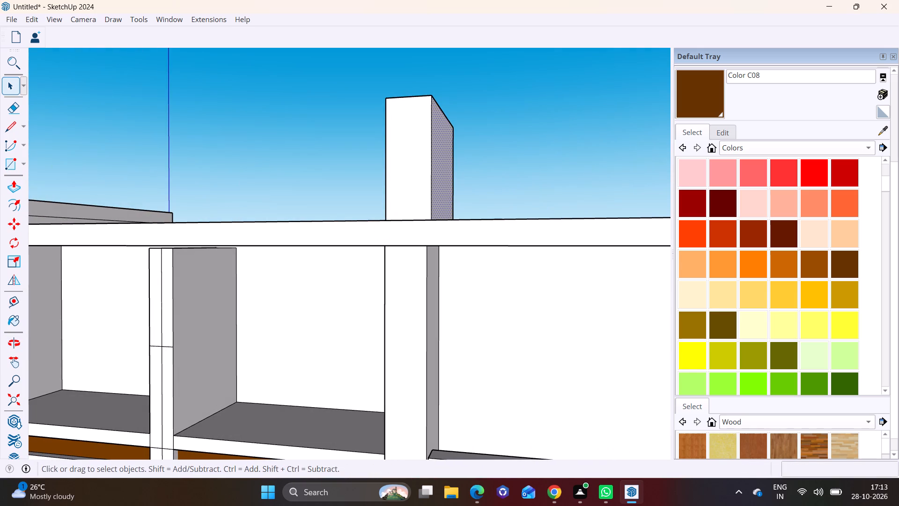
pyautogui.click(10, 184)
pyautogui.click(447, 207)
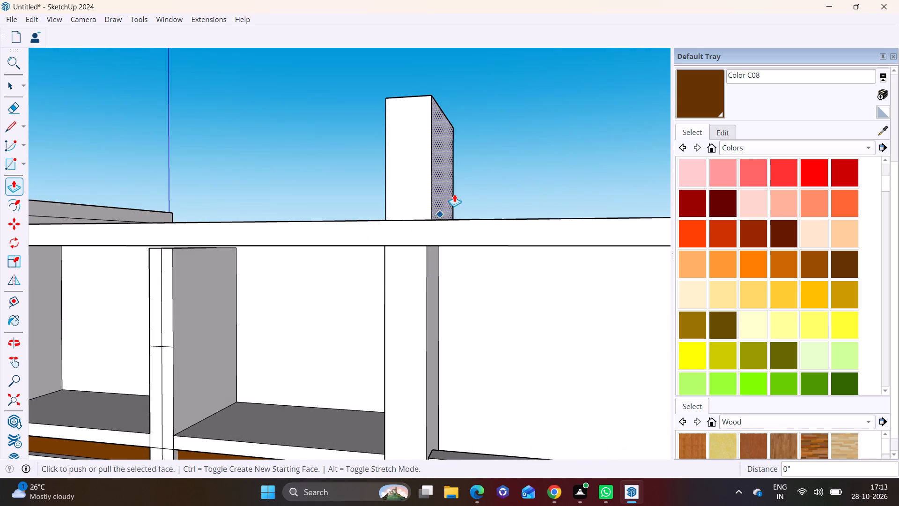
pyautogui.click(443, 193)
pyautogui.click(427, 265)
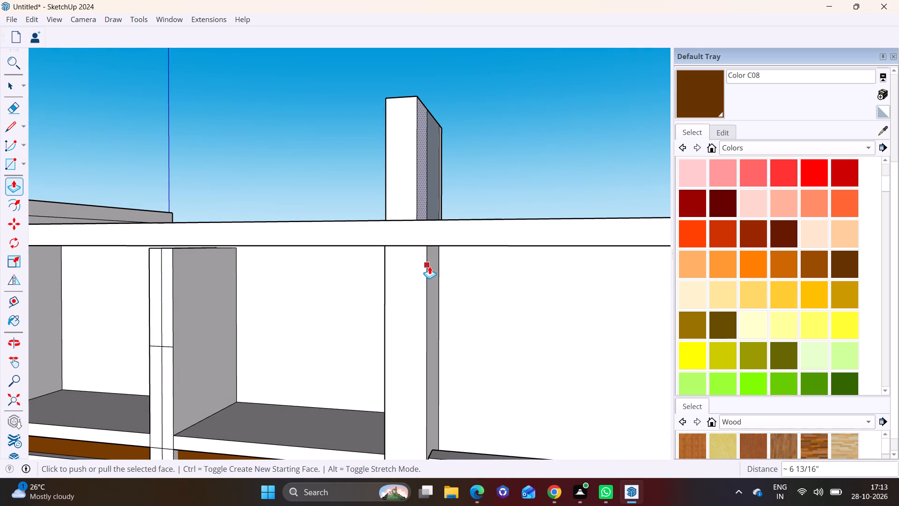
# Pull the second post's side face toward the parapet outward about 7 3/16" to line up with the column's edge.
pyautogui.moveTo(428, 257); pyautogui.dragTo(526, 256, button='middle')
pyautogui.press('space')
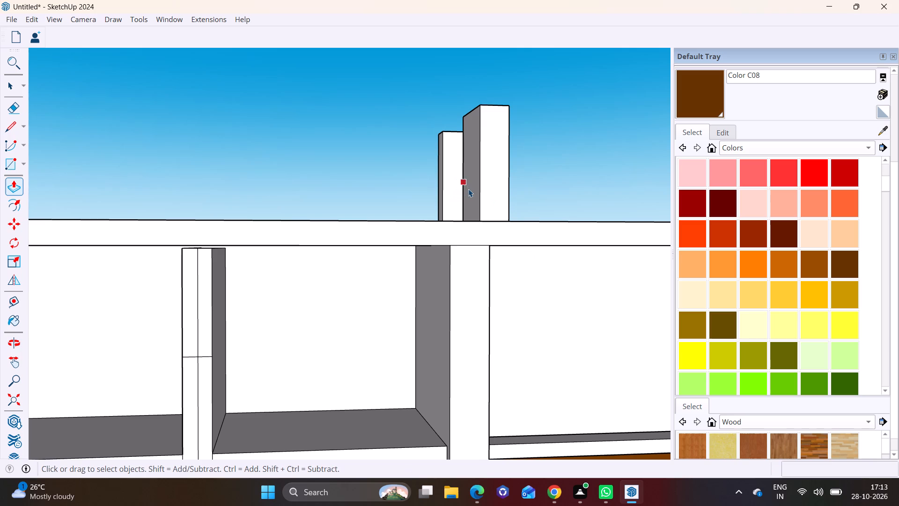
pyautogui.click(468, 189)
pyautogui.click(12, 187)
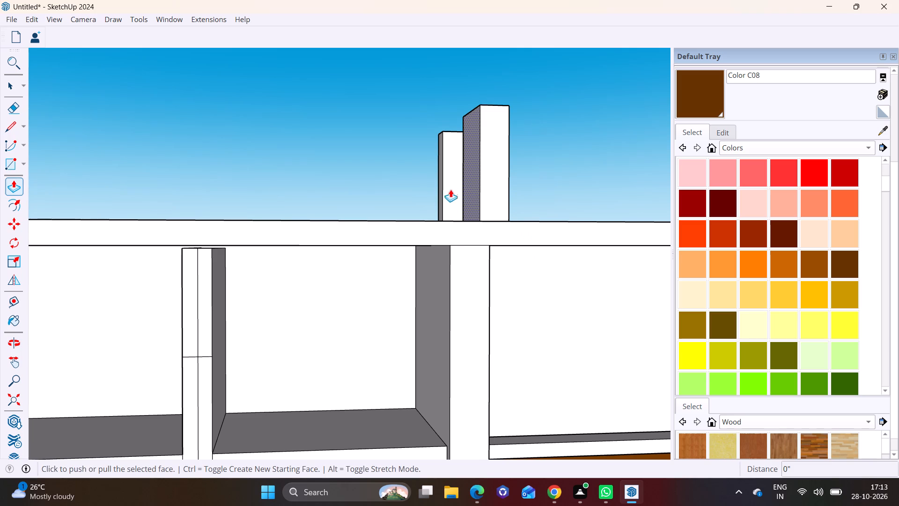
pyautogui.click(469, 186)
pyautogui.click(452, 260)
# Delete the leftover thin wall face and the narrow upright piece behind the second post.
pyautogui.moveTo(464, 227); pyautogui.dragTo(451, 223, button='middle')
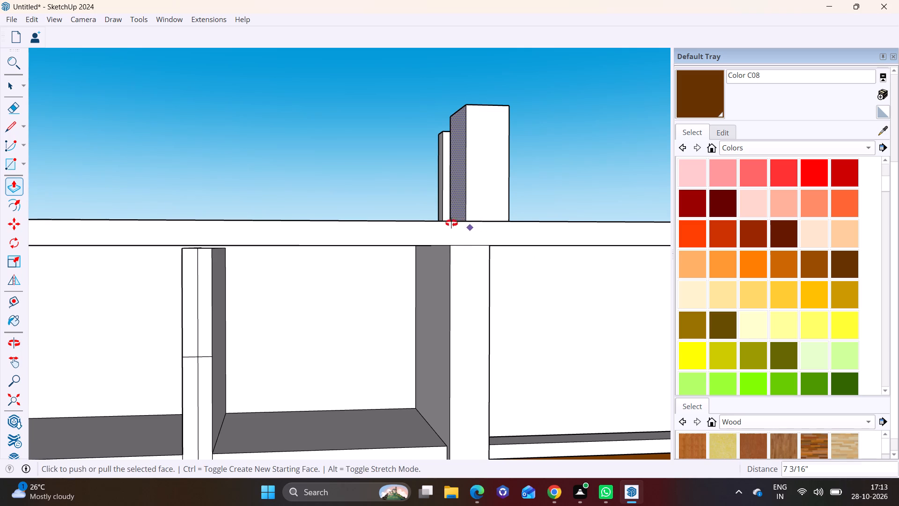
pyautogui.moveTo(451, 223); pyautogui.dragTo(393, 212, button='middle')
pyautogui.scroll(-6, 411, 234)
pyautogui.moveTo(431, 228); pyautogui.dragTo(330, 357, button='middle')
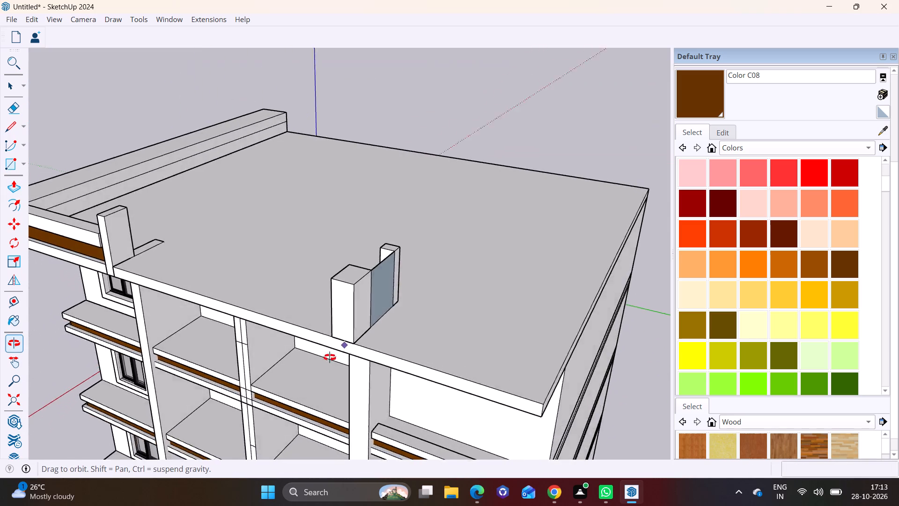
pyautogui.moveTo(330, 357); pyautogui.dragTo(529, 429, button='middle')
pyautogui.moveTo(495, 305); pyautogui.dragTo(217, 303, button='middle')
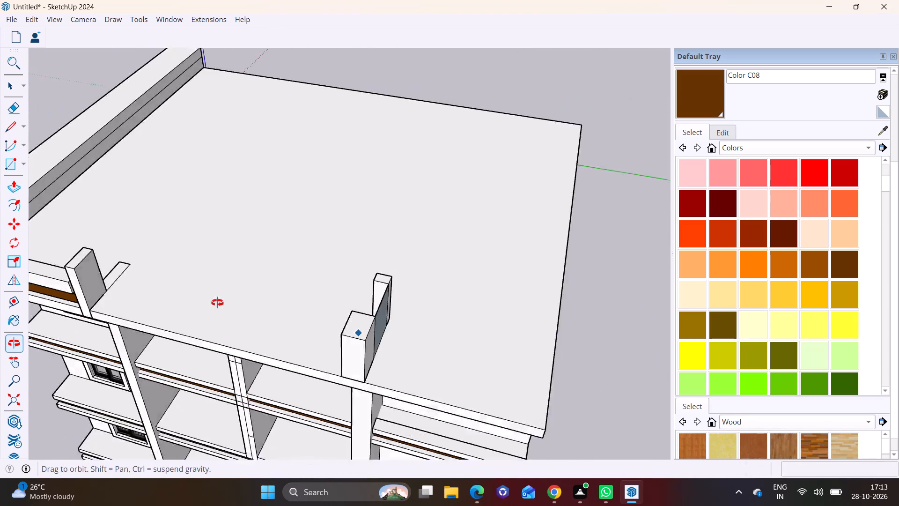
pyautogui.moveTo(217, 303); pyautogui.dragTo(150, 303, button='middle')
pyautogui.press('space')
pyautogui.click(213, 284)
pyautogui.press('Delete')
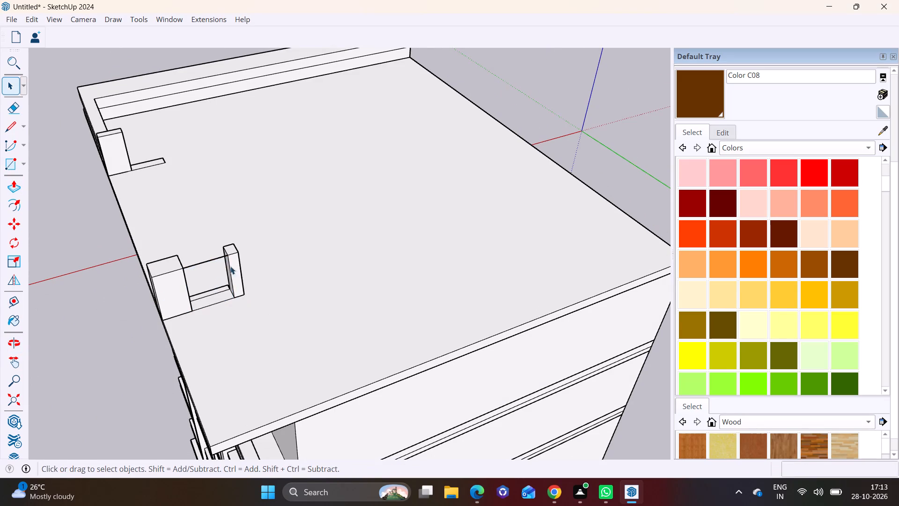
pyautogui.moveTo(212, 231); pyautogui.dragTo(278, 301)
pyautogui.press('Delete')
# Delete the stray edges remaining on the roof surface behind the second post.
pyautogui.moveTo(207, 274); pyautogui.dragTo(250, 314)
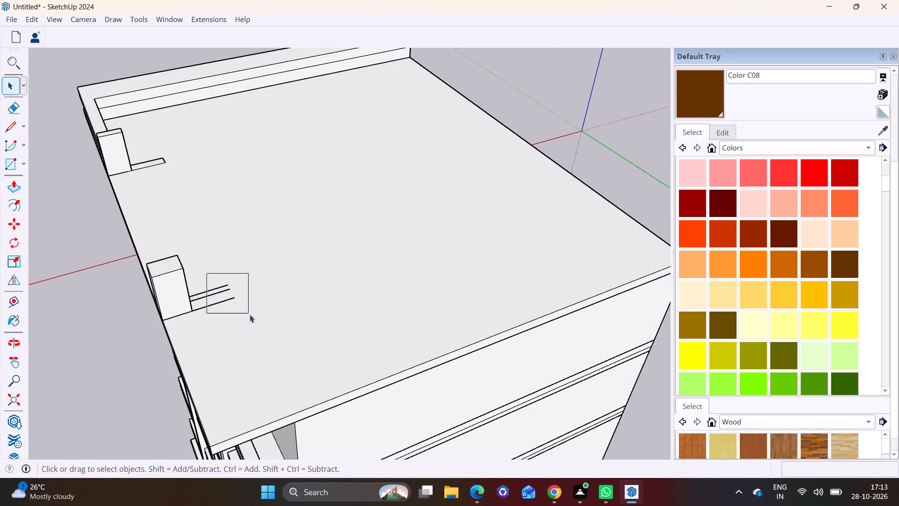
pyautogui.moveTo(250, 314); pyautogui.dragTo(250, 314)
pyautogui.press('Delete')
pyautogui.click(227, 298)
pyautogui.press('Delete')
pyautogui.click(223, 290)
pyautogui.press('Delete')
pyautogui.click(221, 285)
pyautogui.press('Delete')
# Examine both roof posts from several angles to check their alignment with the columns below.
pyautogui.scroll(-3, 220, 299)
pyautogui.moveTo(220, 300); pyautogui.dragTo(442, 223, button='middle')
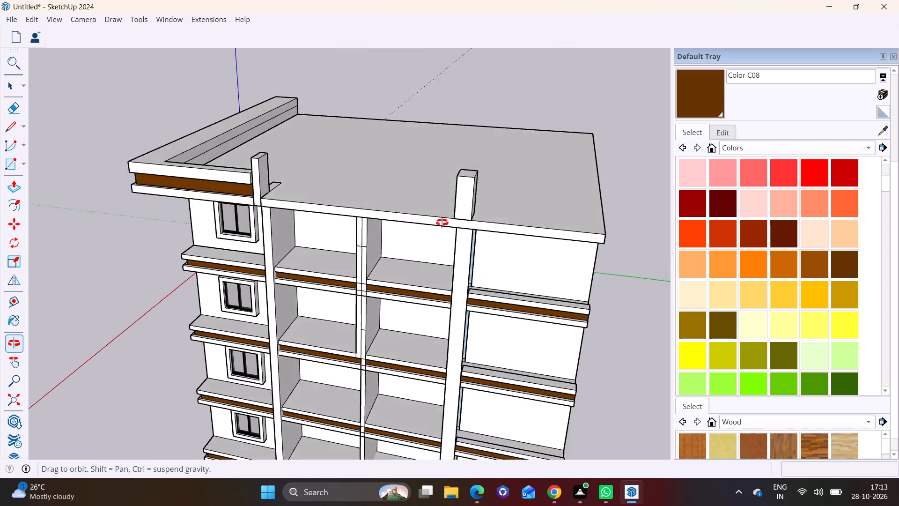
pyautogui.moveTo(442, 223); pyautogui.dragTo(467, 203, button='middle')
pyautogui.moveTo(518, 223); pyautogui.dragTo(523, 167, button='middle')
pyautogui.scroll(1, 520, 172)
pyautogui.keyDown('shift'); pyautogui.moveTo(462, 181); pyautogui.dragTo(460, 229, button='middle'); pyautogui.keyUp('shift')
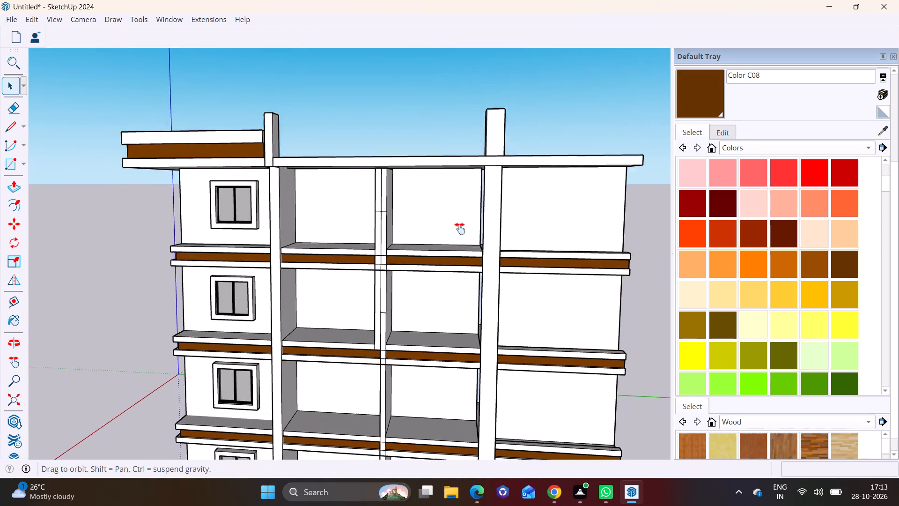
pyautogui.keyDown('shift'); pyautogui.moveTo(460, 229); pyautogui.dragTo(453, 267, button='middle'); pyautogui.keyUp('shift')
pyautogui.moveTo(342, 265); pyautogui.dragTo(398, 258, button='middle')
pyautogui.scroll(6, 209, 188)
pyautogui.moveTo(346, 220); pyautogui.dragTo(334, 181, button='middle')
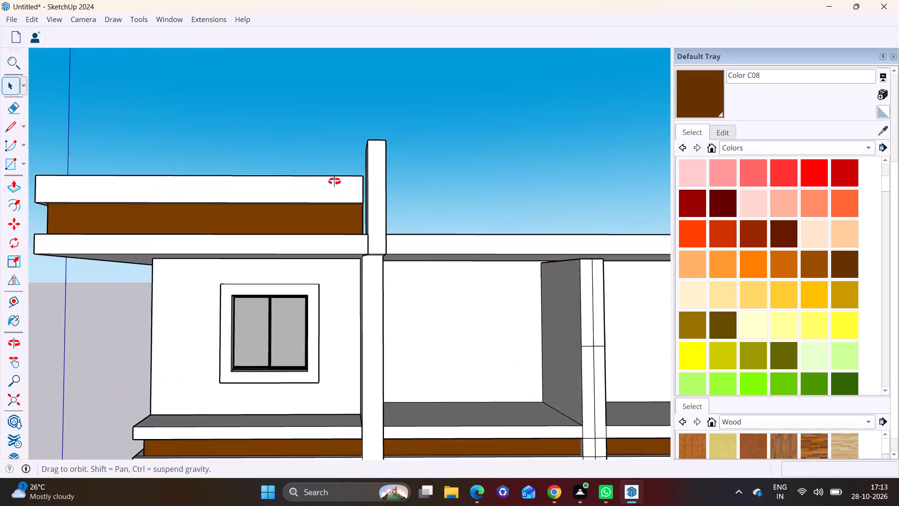
pyautogui.moveTo(334, 181); pyautogui.dragTo(196, 275, button='middle')
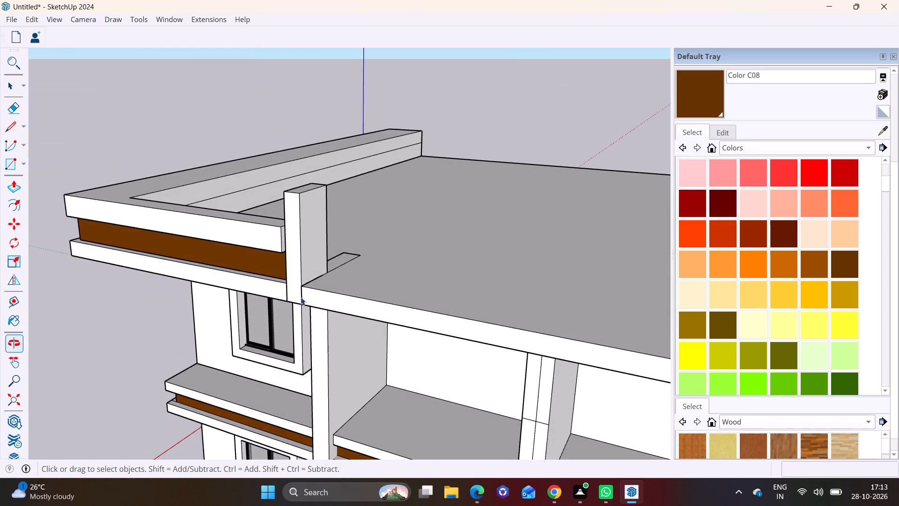
pyautogui.scroll(-6, 370, 309)
pyautogui.keyDown('shift'); pyautogui.moveTo(464, 333); pyautogui.dragTo(102, 247, button='middle'); pyautogui.keyUp('shift')
pyautogui.moveTo(165, 266); pyautogui.dragTo(282, 186, button='middle')
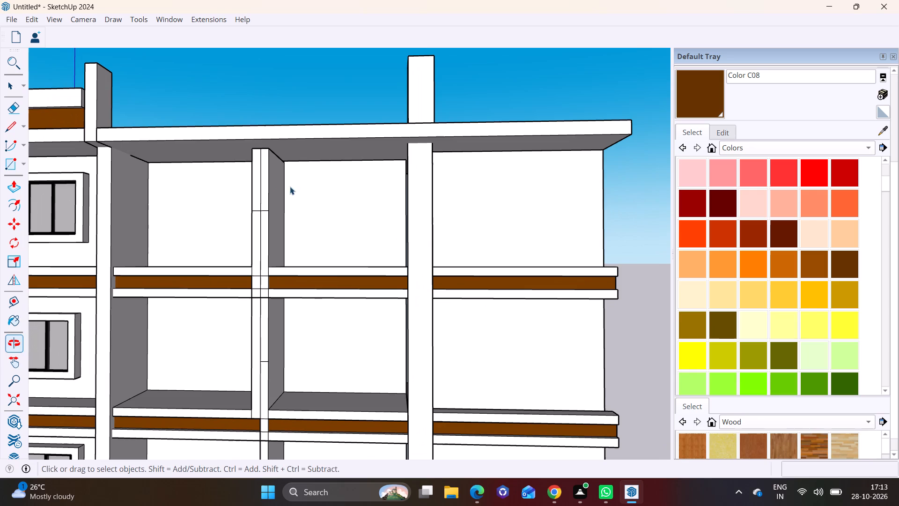
pyautogui.keyDown('shift'); pyautogui.moveTo(418, 186); pyautogui.dragTo(395, 324, button='middle'); pyautogui.keyUp('shift')
pyautogui.moveTo(398, 277); pyautogui.dragTo(413, 292, button='middle')
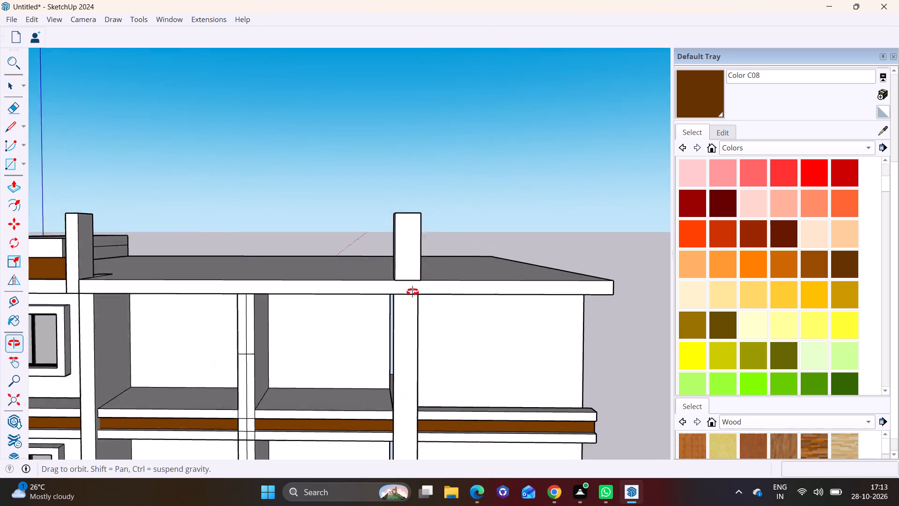
pyautogui.moveTo(413, 292); pyautogui.dragTo(427, 299, button='middle')
pyautogui.moveTo(429, 285); pyautogui.dragTo(407, 252, button='middle')
pyautogui.scroll(1, 424, 284)
pyautogui.scroll(-2, 402, 277)
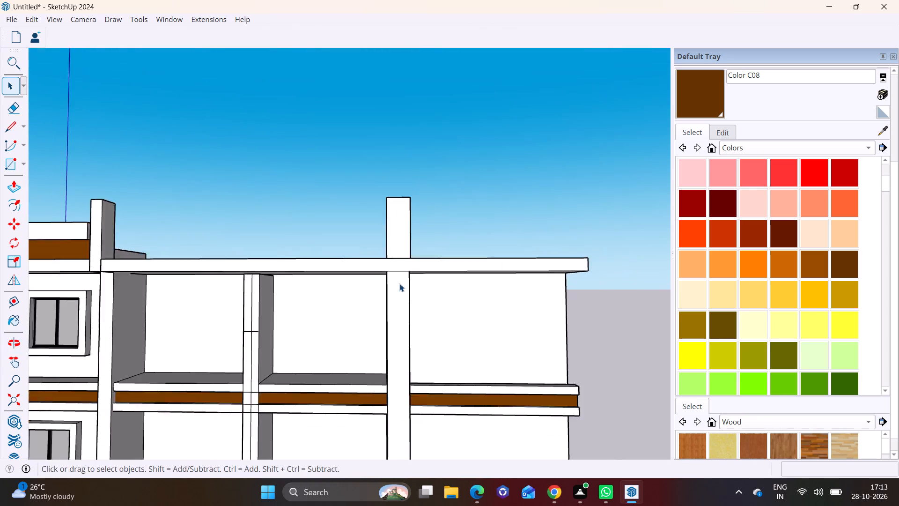
pyautogui.scroll(-13, 399, 283)
pyautogui.scroll(11, 390, 303)
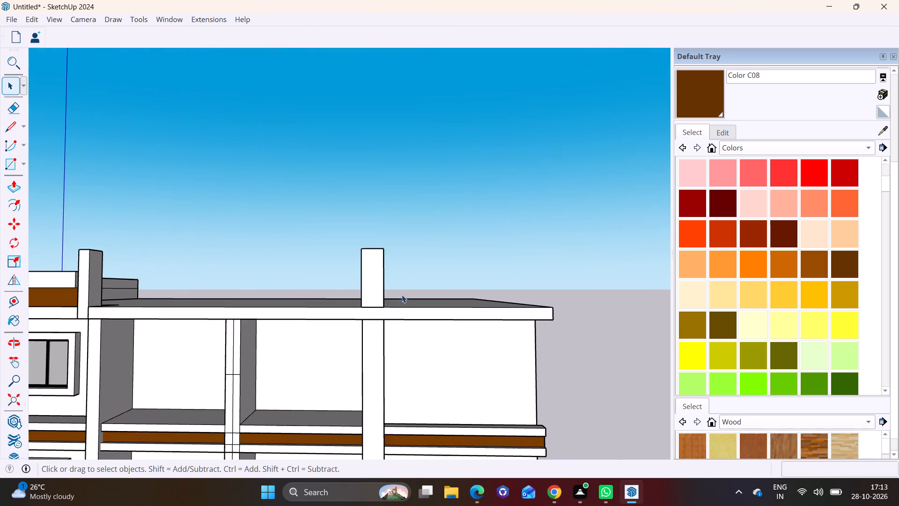
# Push the second post's side face away from the parapet inward about another 6" toward the column's edge line.
pyautogui.moveTo(392, 295); pyautogui.dragTo(291, 317, button='middle')
pyautogui.scroll(4, 279, 309)
pyautogui.click(317, 301)
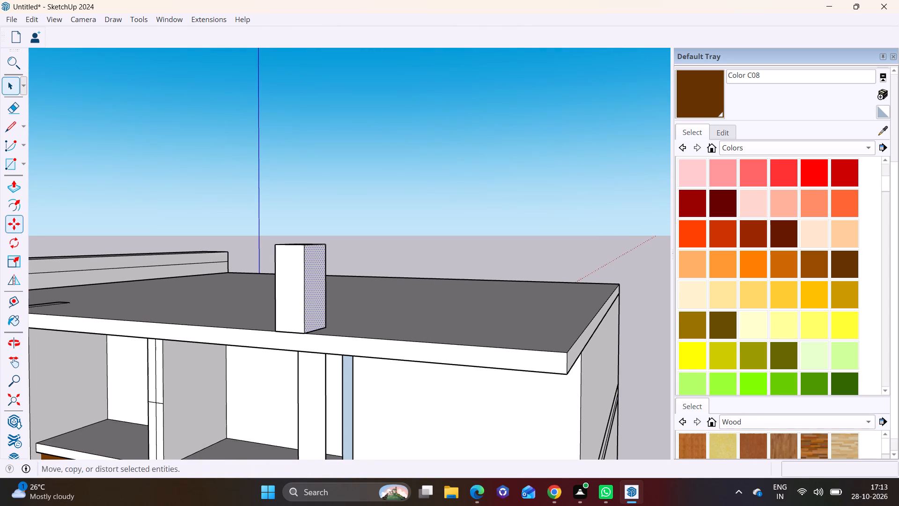
pyautogui.click(12, 190)
pyautogui.click(317, 283)
pyautogui.click(309, 281)
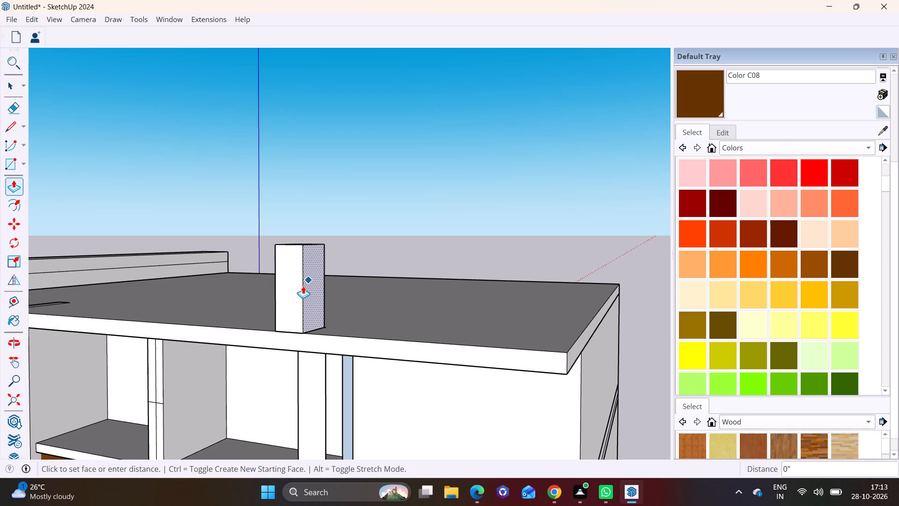
pyautogui.moveTo(283, 312); pyautogui.dragTo(356, 311, button='middle')
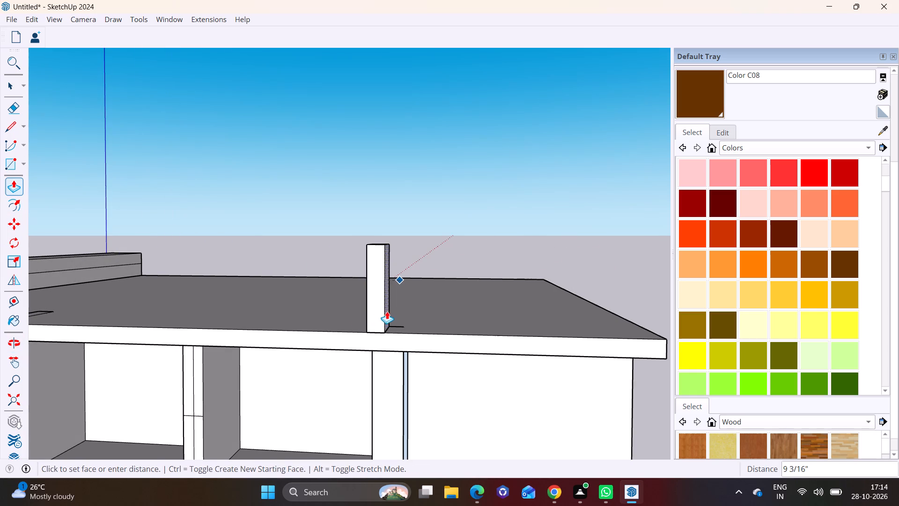
pyautogui.click(391, 312)
pyautogui.moveTo(426, 315); pyautogui.dragTo(467, 301, button='middle')
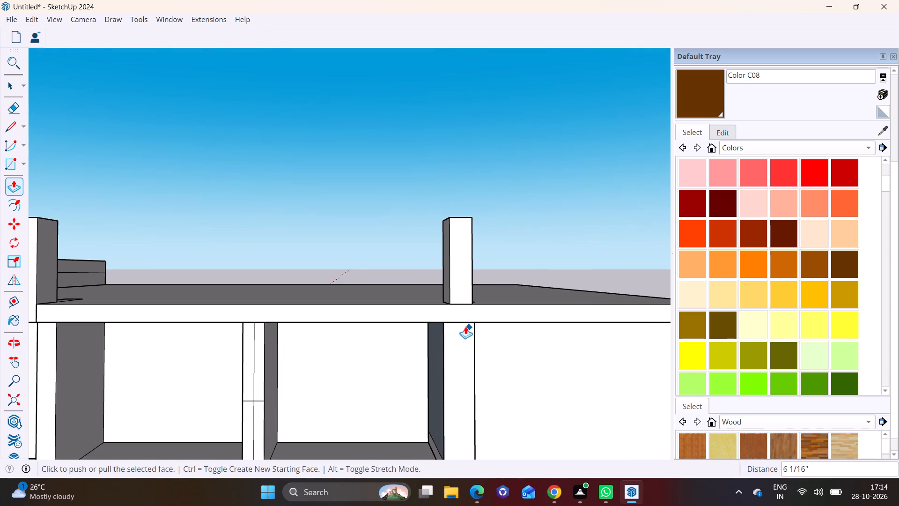
# Undo the recent edits around the second roof post, including its side-face push and the deletion of stray roof edges behind it.
pyautogui.moveTo(451, 322); pyautogui.dragTo(312, 346, button='middle')
pyautogui.click(326, 309)
pyautogui.click(335, 310)
pyautogui.press('space')
pyautogui.scroll(-2, 357, 369)
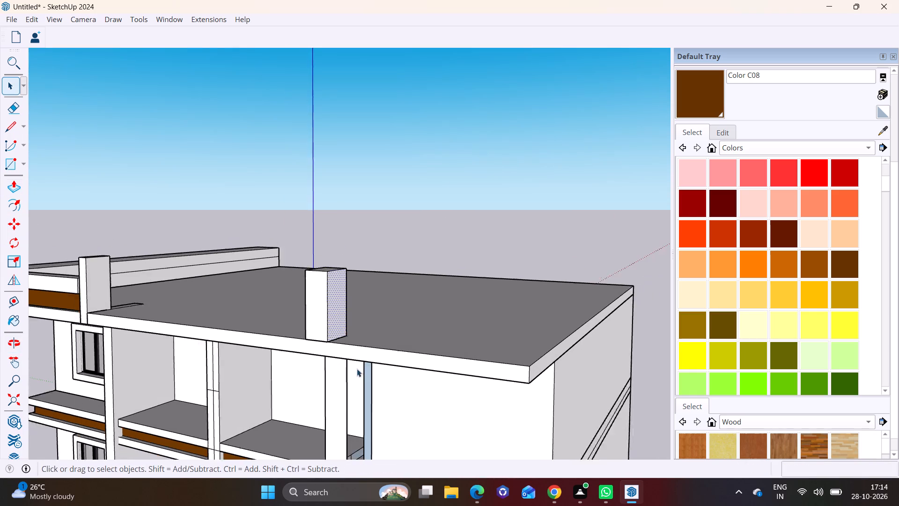
pyautogui.scroll(-4, 357, 369)
pyautogui.moveTo(382, 407); pyautogui.dragTo(394, 387, button='middle')
pyautogui.hotkey('ctrl', 'z')
pyautogui.hotkey('ctrl', 'z')
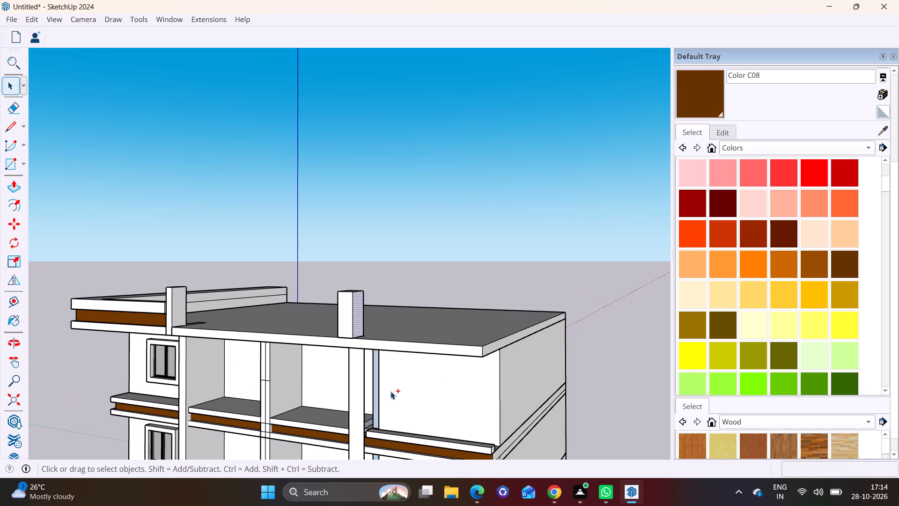
pyautogui.hotkey('ctrl', 'z')
pyautogui.hotkey('ctrl', 'z')
pyautogui.hotkey('ctrl', 'z')
pyautogui.hotkey('ctrl', 'z')
pyautogui.hotkey('ctrl', 'z')
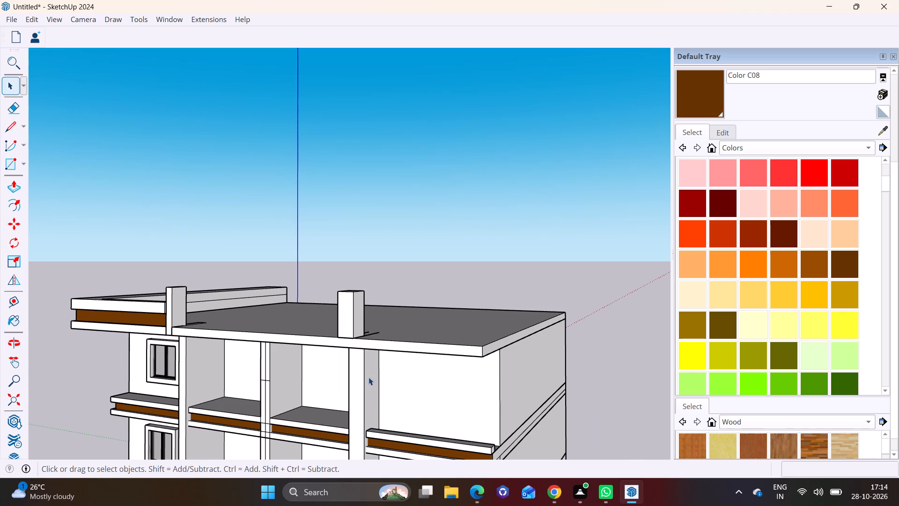
# Open the 3D Warehouse model library.
pyautogui.moveTo(417, 350); pyautogui.dragTo(507, 360, button='middle')
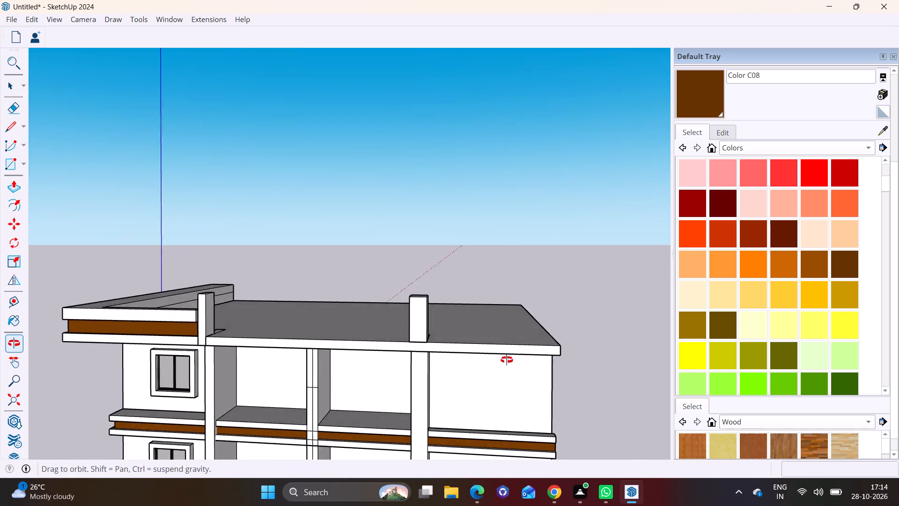
pyautogui.moveTo(507, 360); pyautogui.dragTo(508, 364, button='middle')
pyautogui.scroll(-4, 470, 367)
pyautogui.keyDown('shift'); pyautogui.moveTo(472, 372); pyautogui.dragTo(467, 372, button='middle'); pyautogui.keyUp('shift')
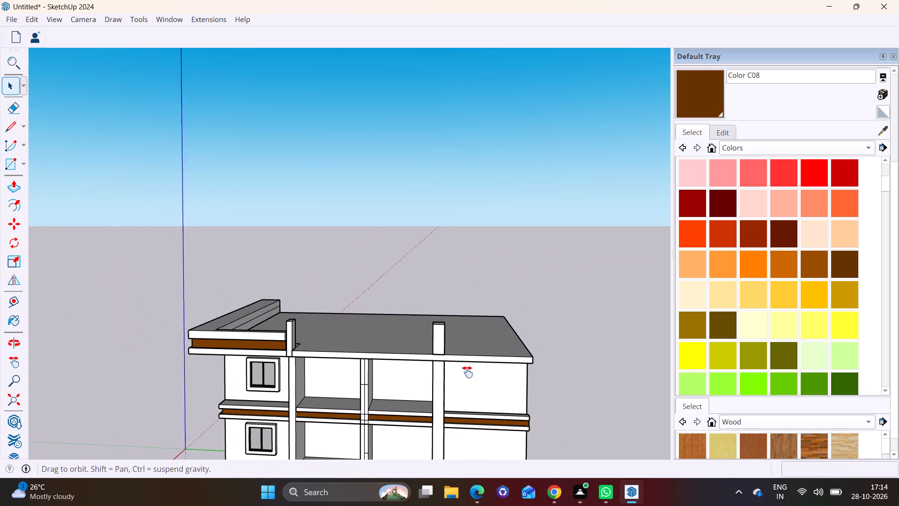
pyautogui.keyDown('shift'); pyautogui.moveTo(467, 372); pyautogui.dragTo(478, 350, button='middle'); pyautogui.keyUp('shift')
pyautogui.click(161, 18)
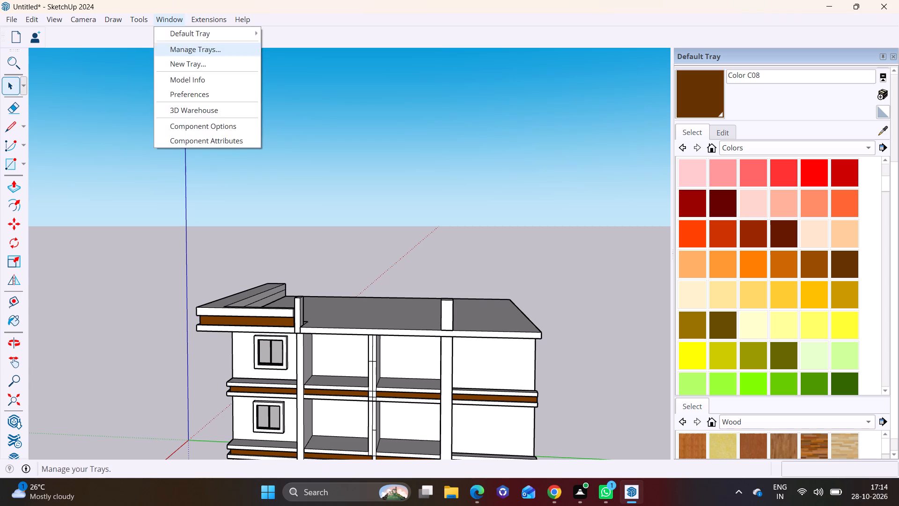
pyautogui.click(177, 112)
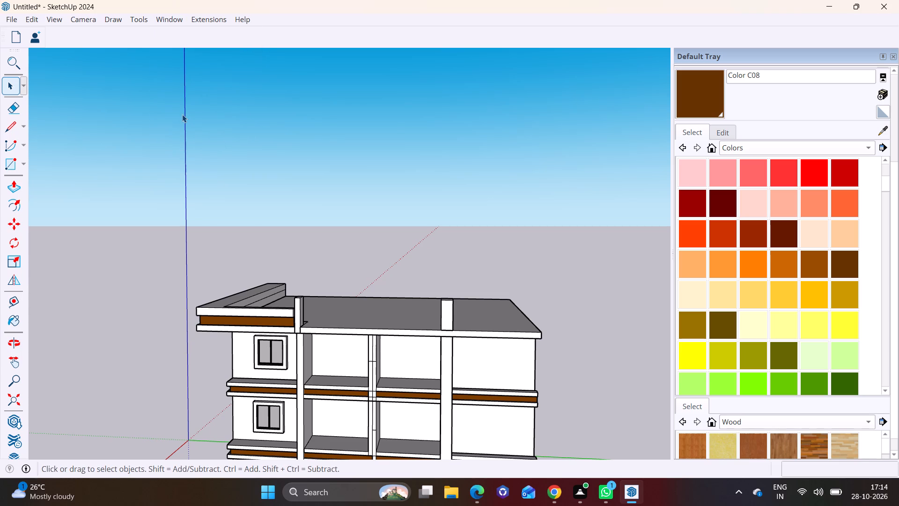
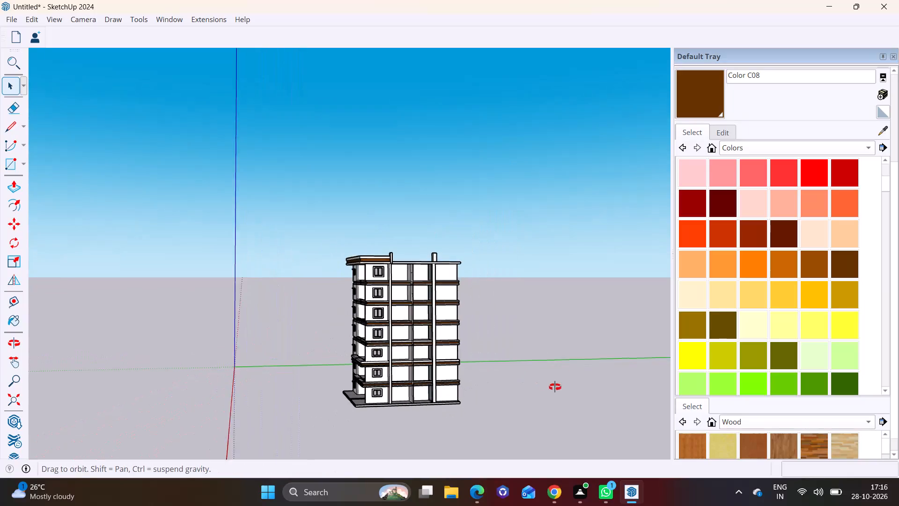
# Paint the front and left side of the third window frame from the top, beside the tall column, with brown Color C08.
pyautogui.moveTo(555, 387); pyautogui.dragTo(575, 392, button='middle')
pyautogui.scroll(-1, 575, 392)
pyautogui.click(535, 409)
pyautogui.scroll(7, 421, 392)
pyautogui.moveTo(383, 383); pyautogui.dragTo(292, 373, button='middle')
pyautogui.scroll(1, 307, 369)
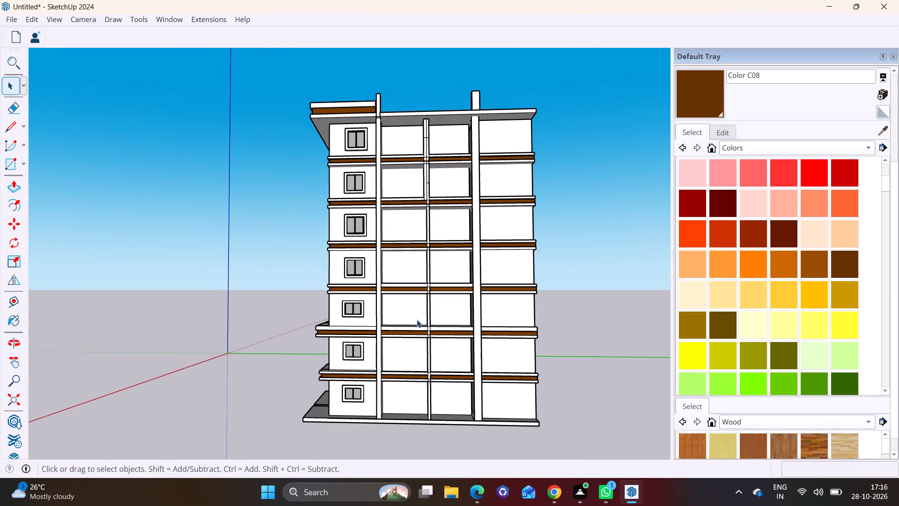
pyautogui.scroll(4, 417, 320)
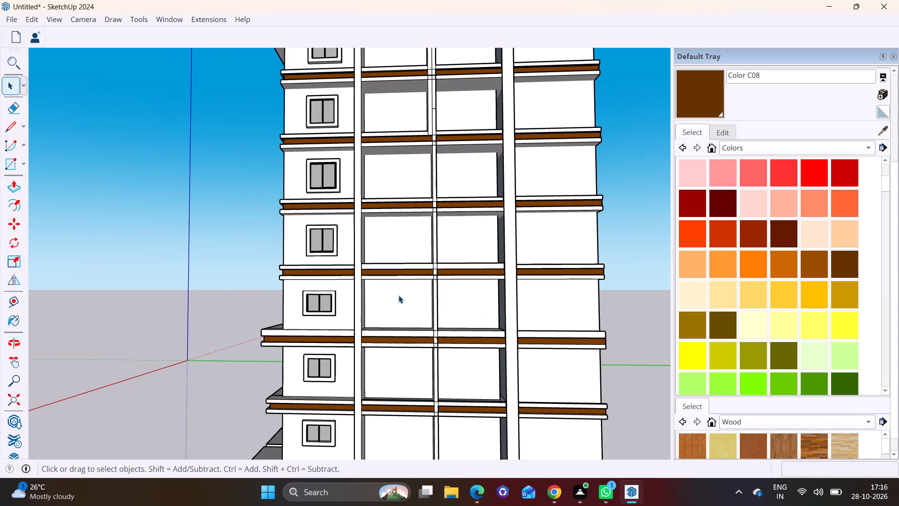
pyautogui.scroll(5, 378, 233)
pyautogui.moveTo(375, 236); pyautogui.dragTo(400, 291, button='middle')
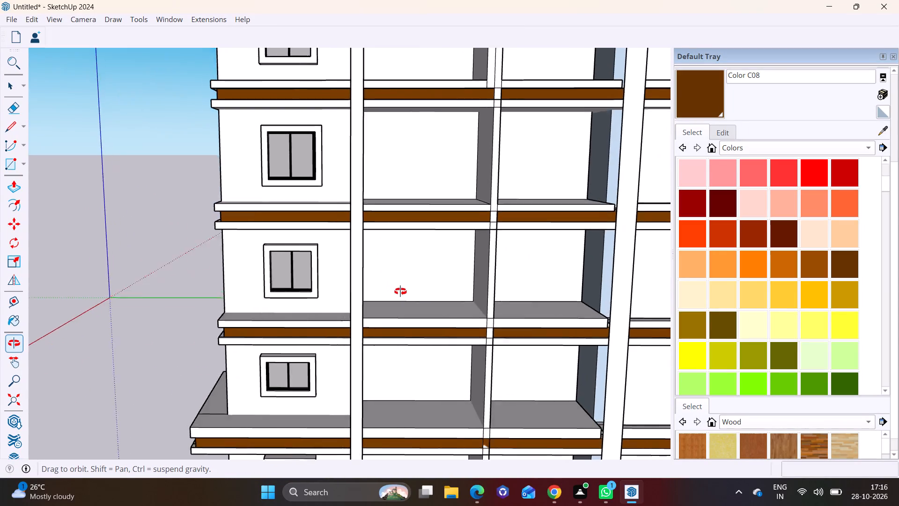
pyautogui.moveTo(400, 291); pyautogui.dragTo(510, 284, button='middle')
pyautogui.scroll(2, 385, 167)
pyautogui.click(693, 86)
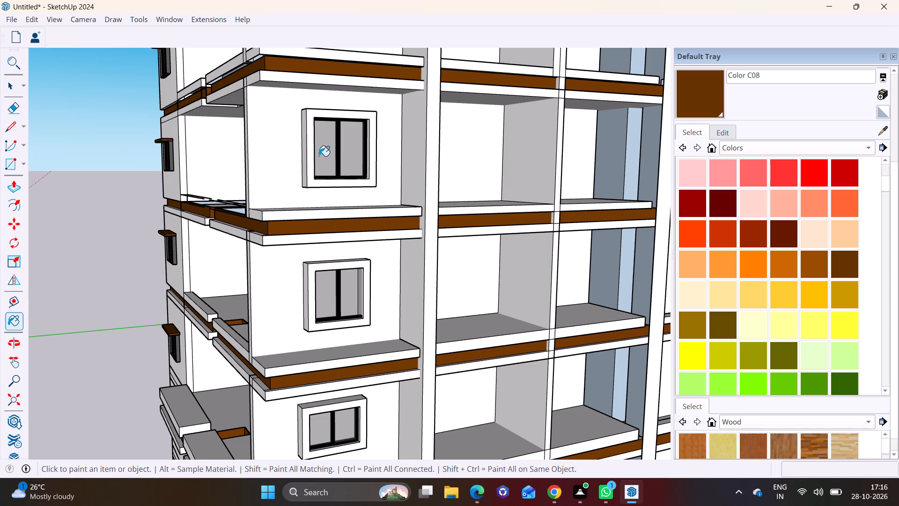
pyautogui.click(309, 148)
pyautogui.click(304, 149)
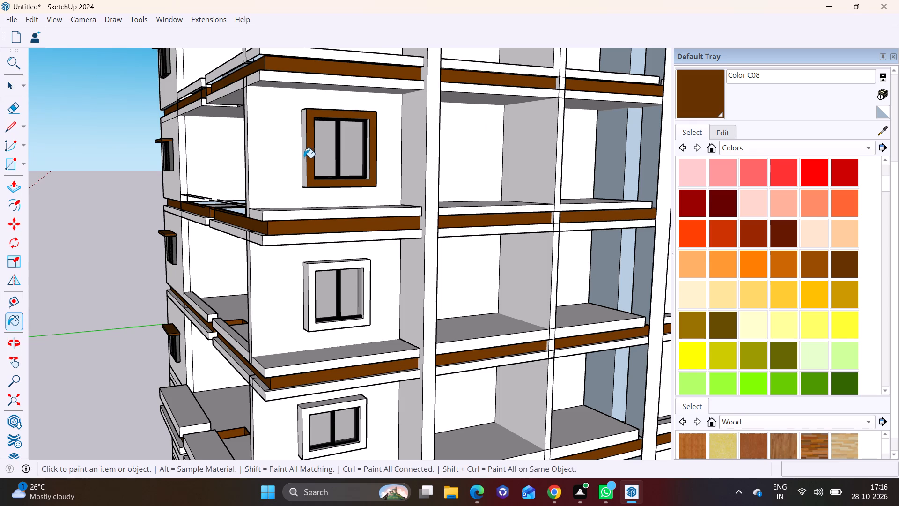
# Paint the front, left side and top faces of the fourth and fifth window frames from the top in Color C08.
pyautogui.click(307, 284)
pyautogui.click(313, 272)
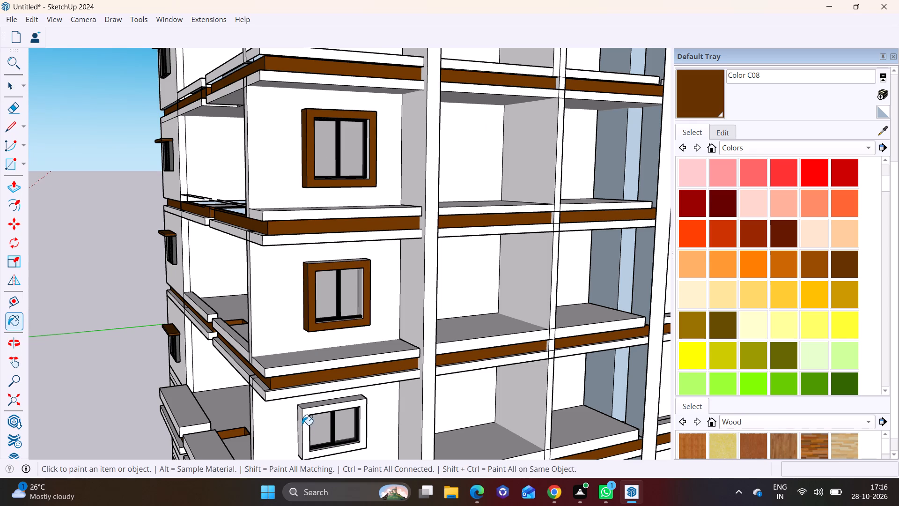
pyautogui.click(302, 425)
pyautogui.click(306, 414)
pyautogui.click(320, 405)
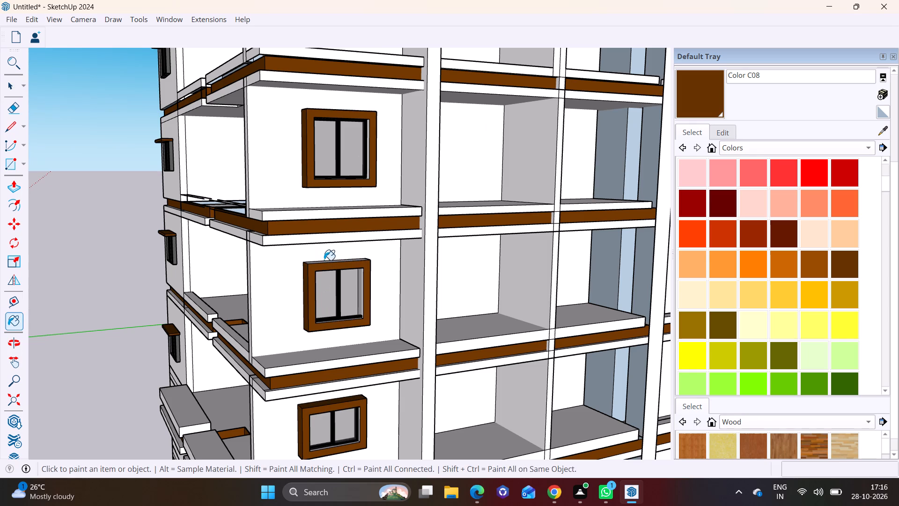
pyautogui.click(324, 263)
pyautogui.click(324, 262)
# Paint the top face and the right and bottom inner reveals of the third window frame from the top in Color C08.
pyautogui.scroll(6, 324, 262)
pyautogui.moveTo(349, 82); pyautogui.dragTo(331, 155, button='middle')
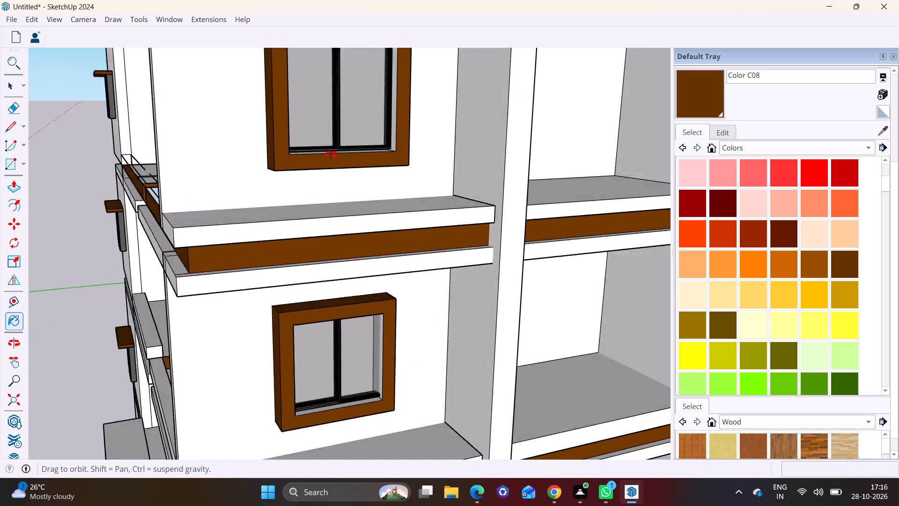
pyautogui.moveTo(331, 155); pyautogui.dragTo(316, 218, button='middle')
pyautogui.click(304, 162)
pyautogui.scroll(-6, 313, 219)
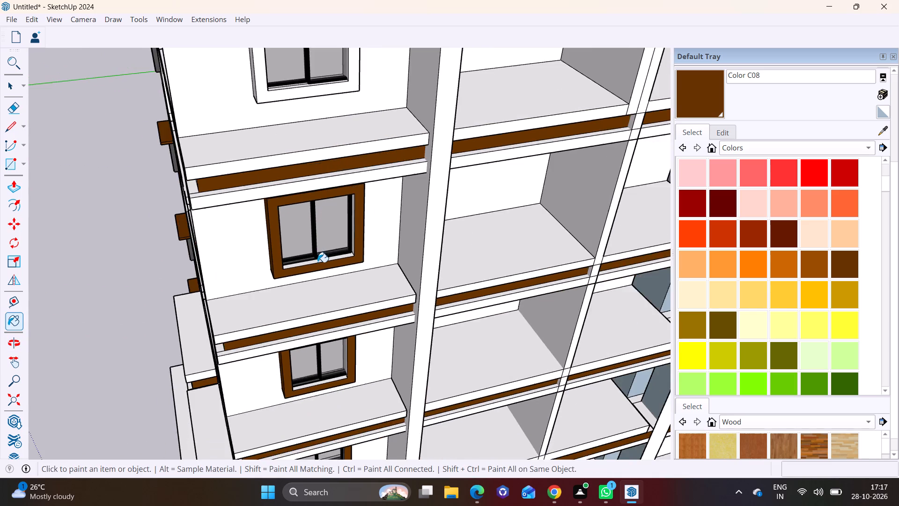
pyautogui.scroll(9, 320, 263)
pyautogui.click(369, 246)
pyautogui.click(393, 223)
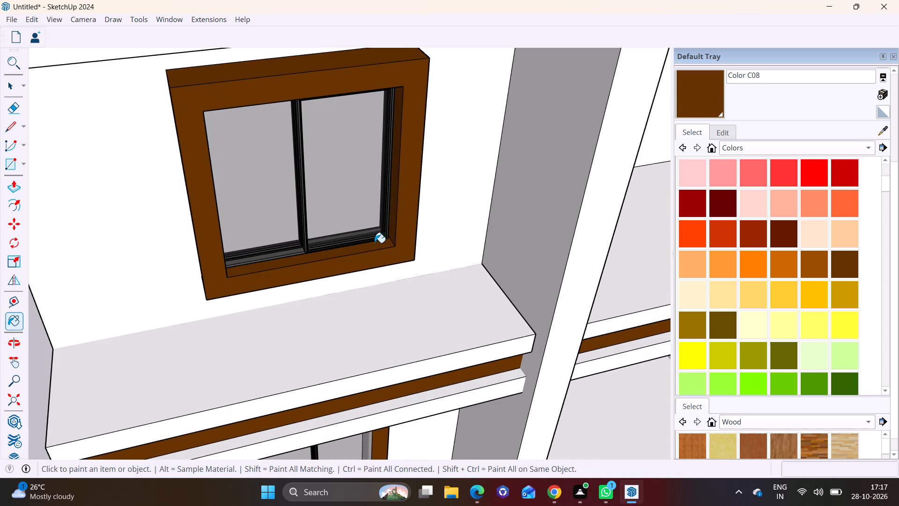
# Paint the bottom, right and top inner reveals of the fourth window frame from the top in Color C08.
pyautogui.scroll(-4, 371, 251)
pyautogui.moveTo(372, 255); pyautogui.dragTo(400, 74, button='middle')
pyautogui.scroll(7, 386, 288)
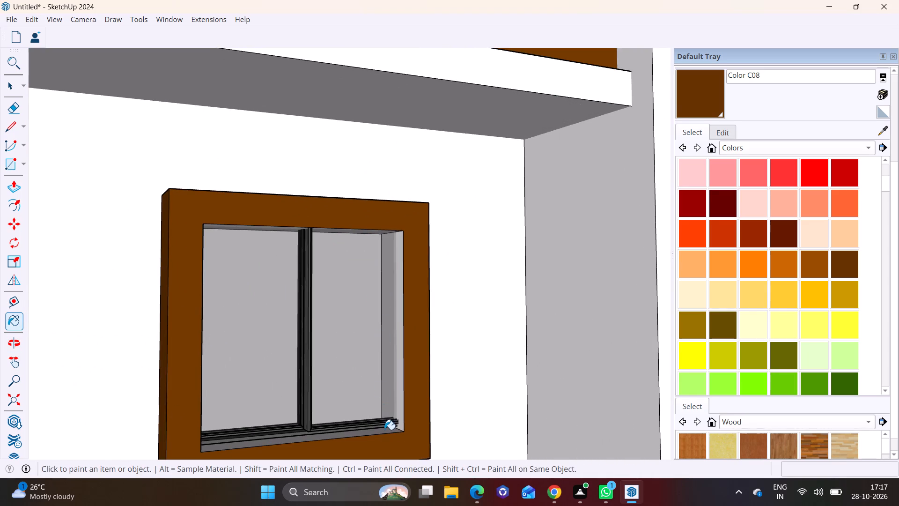
pyautogui.click(386, 430)
pyautogui.click(399, 394)
pyautogui.scroll(-4, 399, 393)
pyautogui.scroll(1, 399, 393)
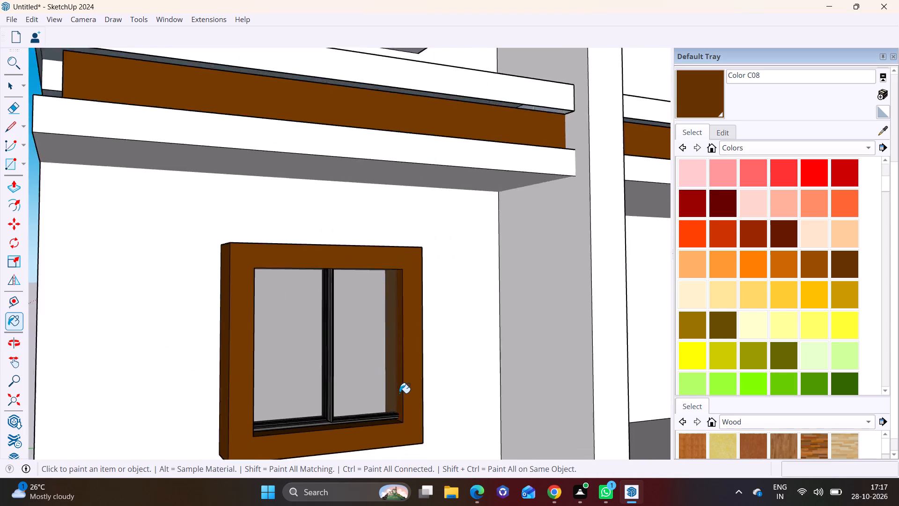
pyautogui.scroll(-4, 399, 393)
pyautogui.scroll(3, 374, 315)
pyautogui.moveTo(364, 315); pyautogui.dragTo(343, 208, button='middle')
pyautogui.click(345, 244)
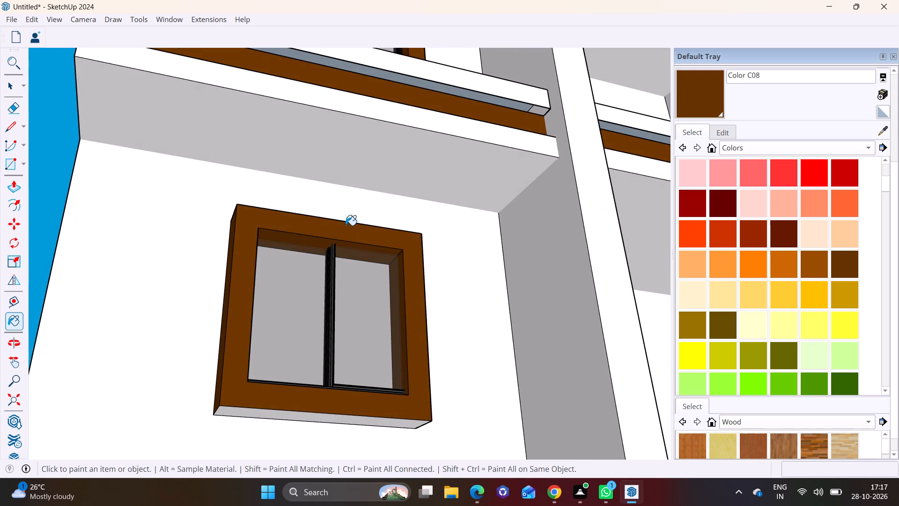
# Paint the left inner reveal, outer right side and underside of the fourth window frame from the top in Color C08.
pyautogui.scroll(-4, 346, 225)
pyautogui.moveTo(266, 261); pyautogui.dragTo(118, 325, button='middle')
pyautogui.scroll(3, 268, 303)
pyautogui.click(197, 321)
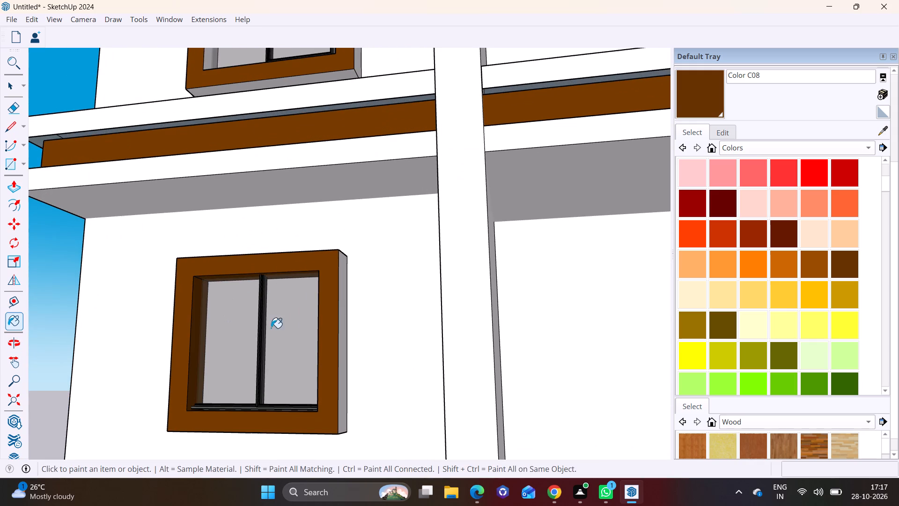
pyautogui.click(340, 304)
pyautogui.moveTo(324, 343); pyautogui.dragTo(323, 216, button='middle')
pyautogui.click(309, 350)
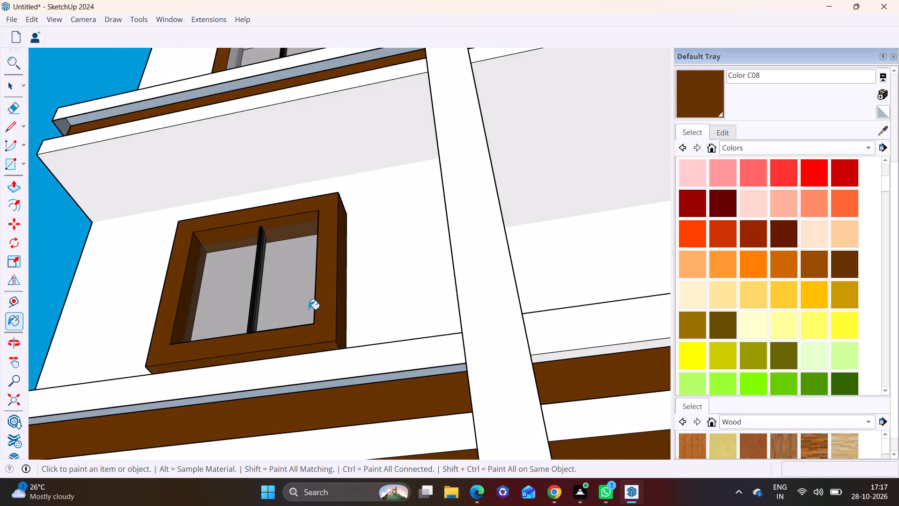
# Paint the front, left side and top face of the second window frame from the top in Color C08.
pyautogui.scroll(-9, 309, 309)
pyautogui.moveTo(312, 265); pyautogui.dragTo(353, 384, button='middle')
pyautogui.moveTo(304, 226); pyautogui.dragTo(375, 292, button='middle')
pyautogui.scroll(1, 310, 246)
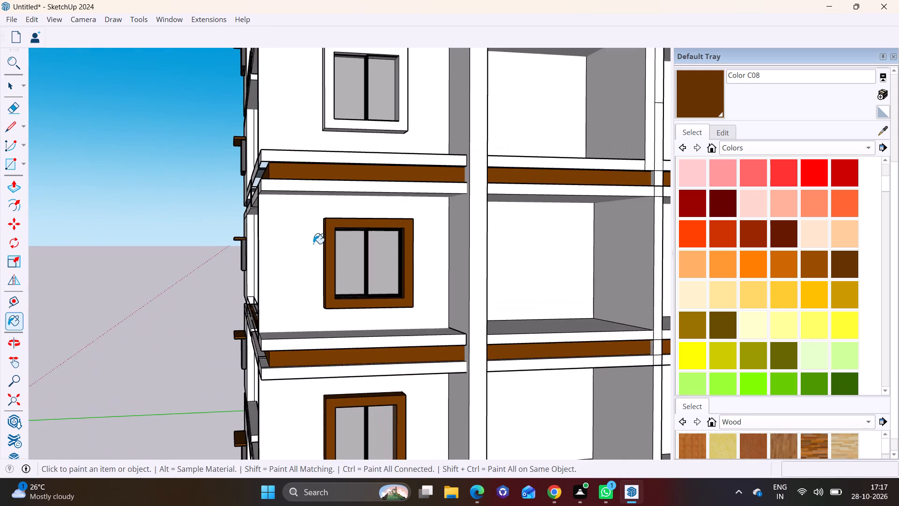
pyautogui.moveTo(324, 244); pyautogui.dragTo(427, 275, button='middle')
pyautogui.scroll(2, 419, 278)
pyautogui.moveTo(432, 190); pyautogui.dragTo(368, 432, button='middle')
pyautogui.click(361, 313)
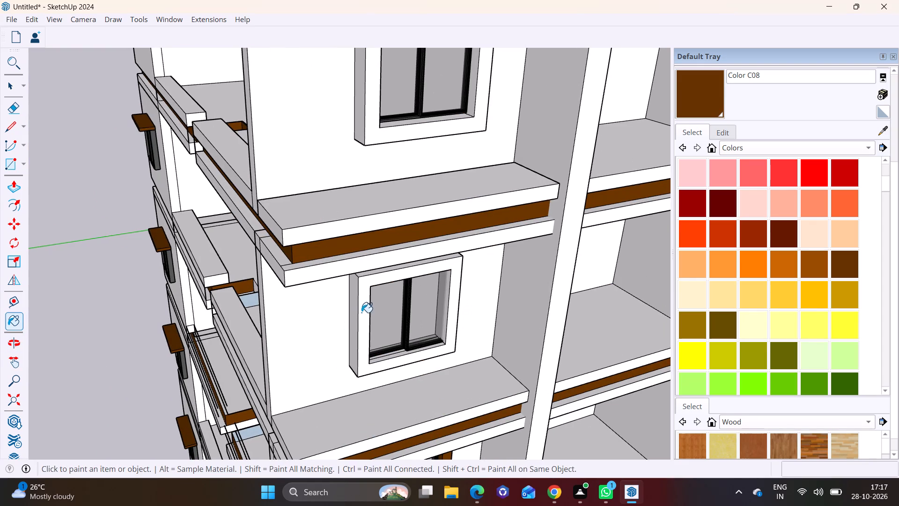
pyautogui.click(355, 303)
pyautogui.click(368, 274)
# Paint all inner reveals, the outer right side and the underside of the second window frame from the top in Color C08.
pyautogui.moveTo(389, 331); pyautogui.dragTo(351, 274, button='middle')
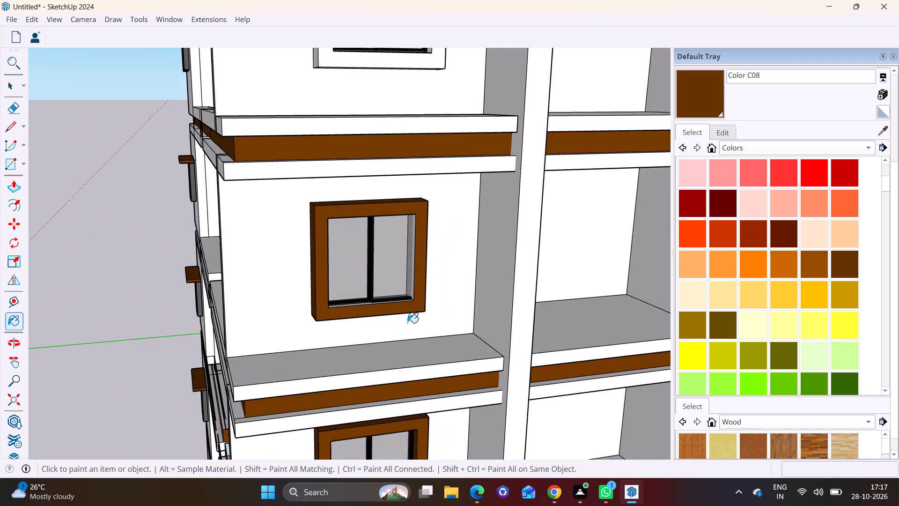
pyautogui.scroll(3, 407, 323)
pyautogui.click(416, 264)
pyautogui.click(398, 291)
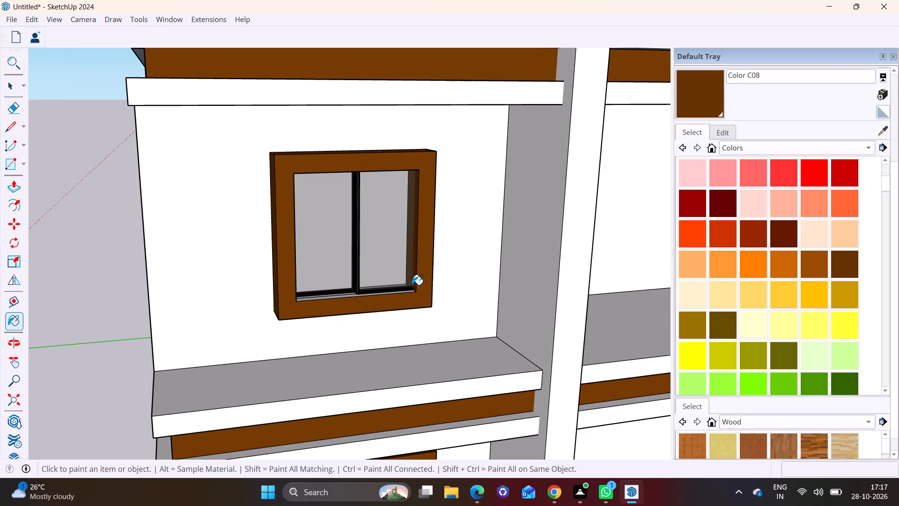
pyautogui.click(340, 297)
pyautogui.moveTo(339, 296); pyautogui.dragTo(185, 308, button='middle')
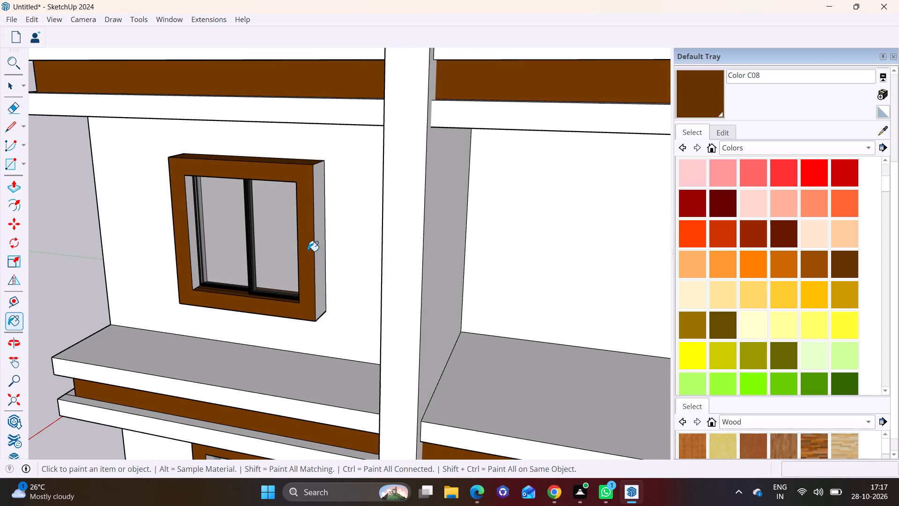
pyautogui.click(317, 246)
pyautogui.click(192, 224)
pyautogui.moveTo(206, 231); pyautogui.dragTo(211, 176, button='middle')
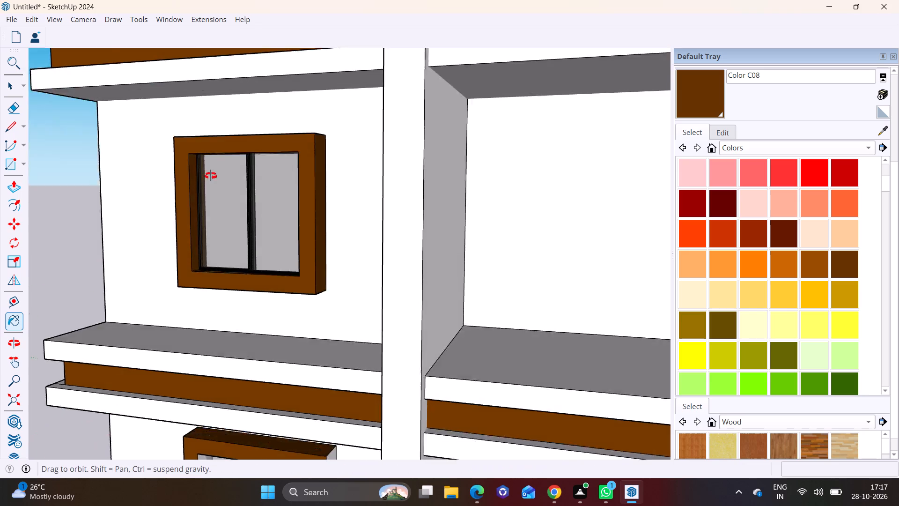
pyautogui.moveTo(211, 176); pyautogui.dragTo(249, 107, button='middle')
pyautogui.click(250, 121)
pyautogui.moveTo(259, 214); pyautogui.dragTo(273, 166, button='middle')
pyautogui.click(296, 223)
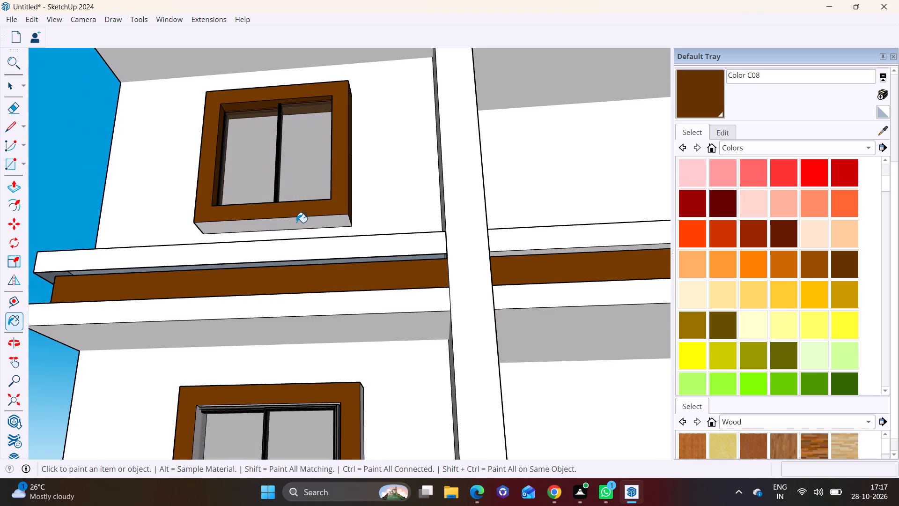
# Paint the front and both outer side faces of the top-floor window frame in Color C08.
pyautogui.scroll(-8, 311, 206)
pyautogui.keyDown('shift'); pyautogui.moveTo(328, 149); pyautogui.dragTo(357, 384, button='middle'); pyautogui.keyUp('shift')
pyautogui.moveTo(336, 282); pyautogui.dragTo(344, 344, button='middle')
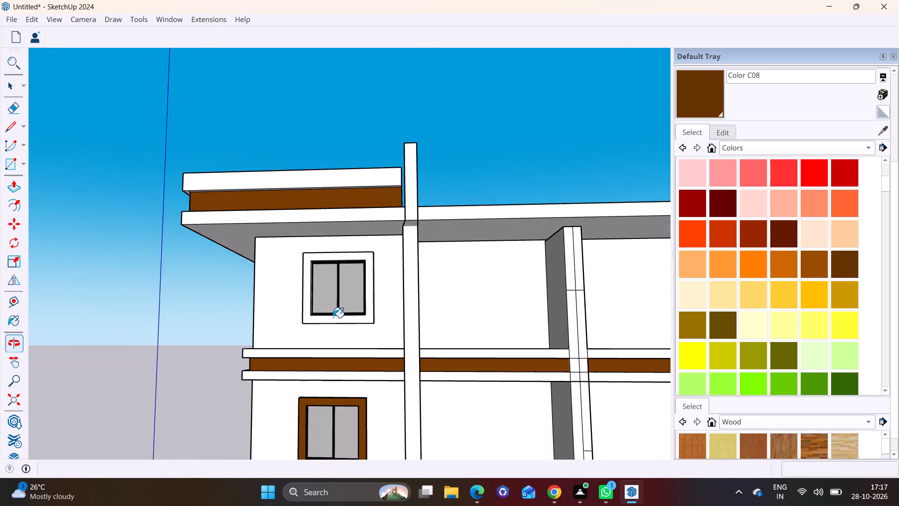
pyautogui.scroll(8, 302, 248)
pyautogui.click(317, 265)
pyautogui.moveTo(329, 257); pyautogui.dragTo(446, 283, button='middle')
pyautogui.scroll(3, 265, 297)
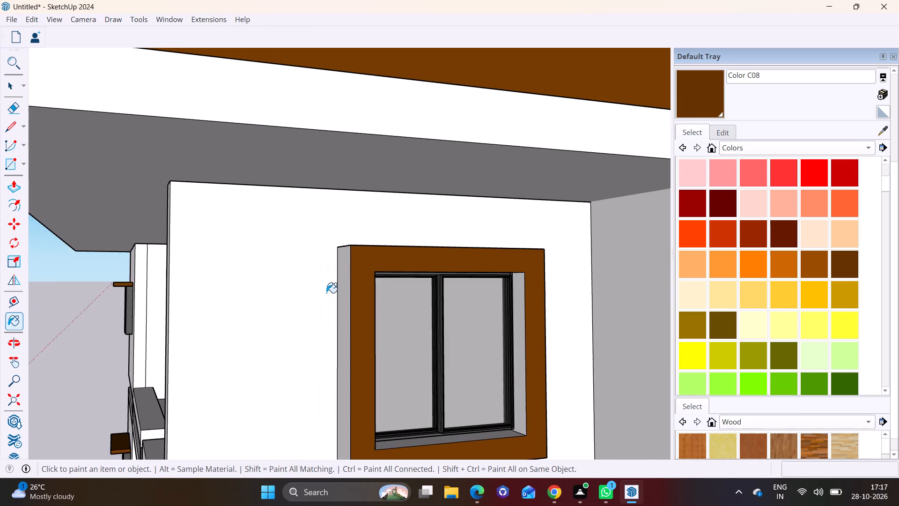
pyautogui.click(346, 287)
pyautogui.moveTo(426, 286); pyautogui.dragTo(135, 333, button='middle')
pyautogui.moveTo(171, 319); pyautogui.dragTo(259, 295, button='middle')
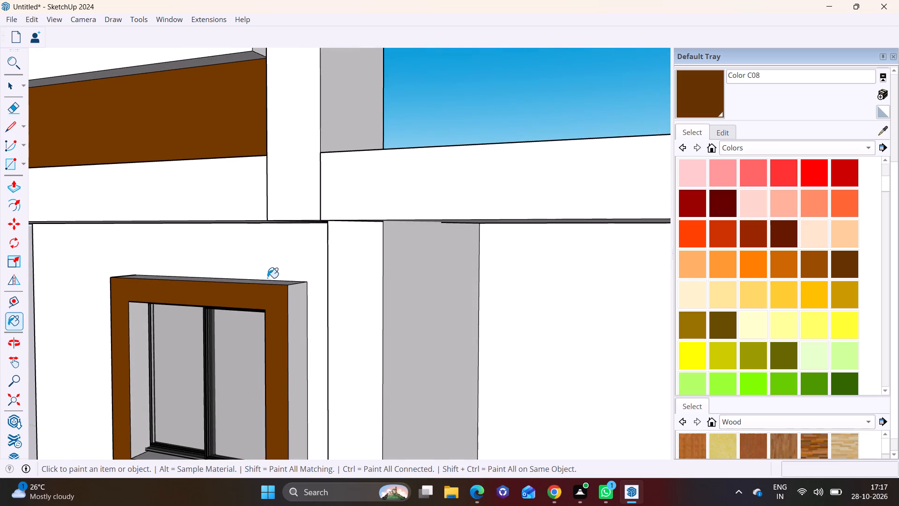
pyautogui.click(273, 283)
pyautogui.moveTo(296, 322); pyautogui.dragTo(293, 312)
pyautogui.click(291, 284)
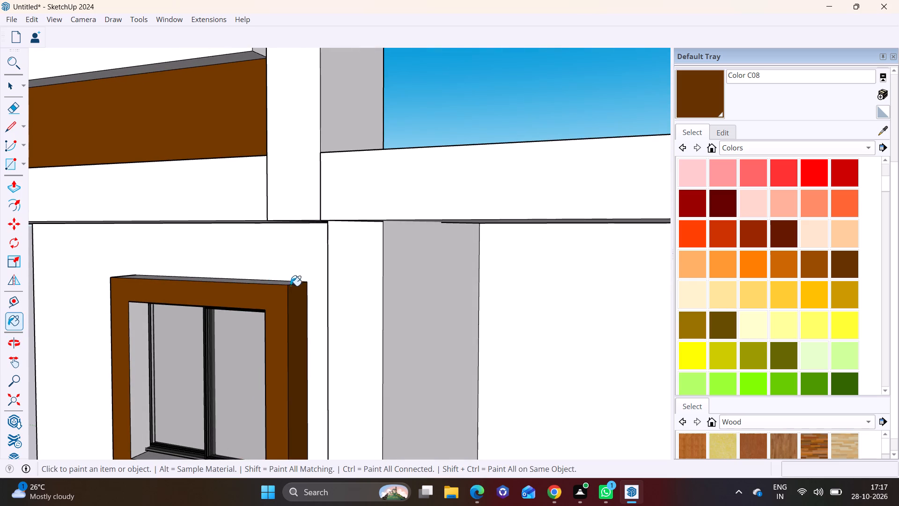
# Paint the underside and all four inner reveals of the top-floor window frame in Color C08.
pyautogui.scroll(-3, 285, 308)
pyautogui.moveTo(257, 339); pyautogui.dragTo(323, 172, button='middle')
pyautogui.moveTo(315, 303); pyautogui.dragTo(312, 205, button='middle')
pyautogui.scroll(3, 321, 216)
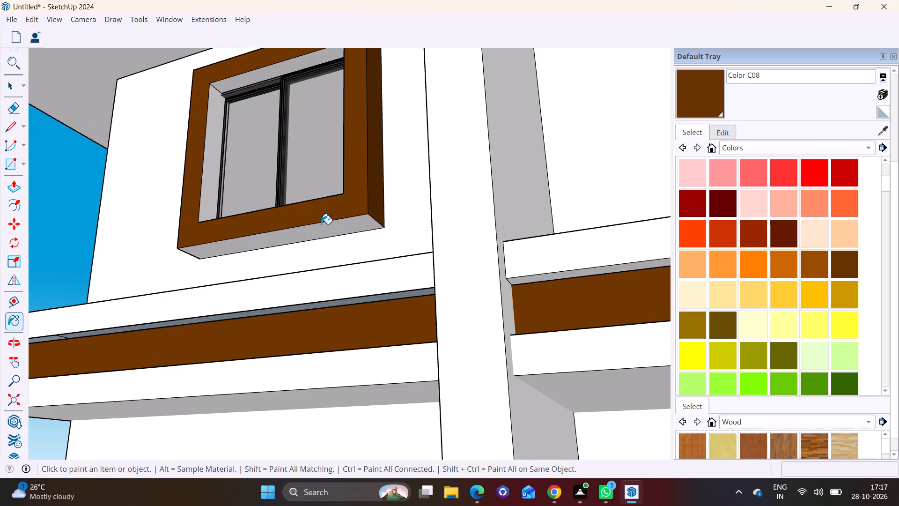
pyautogui.click(321, 229)
pyautogui.moveTo(321, 221); pyautogui.dragTo(291, 304, button='middle')
pyautogui.click(202, 187)
pyautogui.moveTo(214, 188); pyautogui.dragTo(309, 185, button='middle')
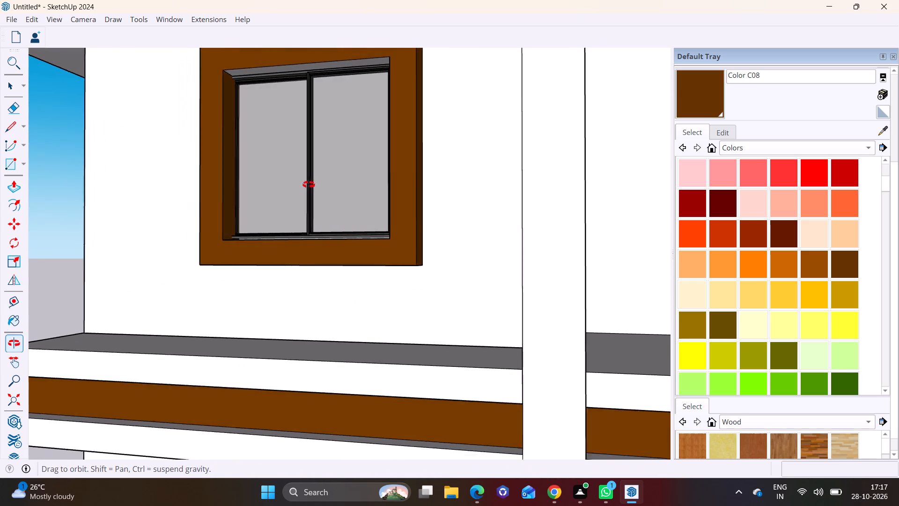
pyautogui.moveTo(309, 185); pyautogui.dragTo(312, 180, button='middle')
pyautogui.click(366, 63)
pyautogui.moveTo(382, 116); pyautogui.dragTo(526, 169, button='middle')
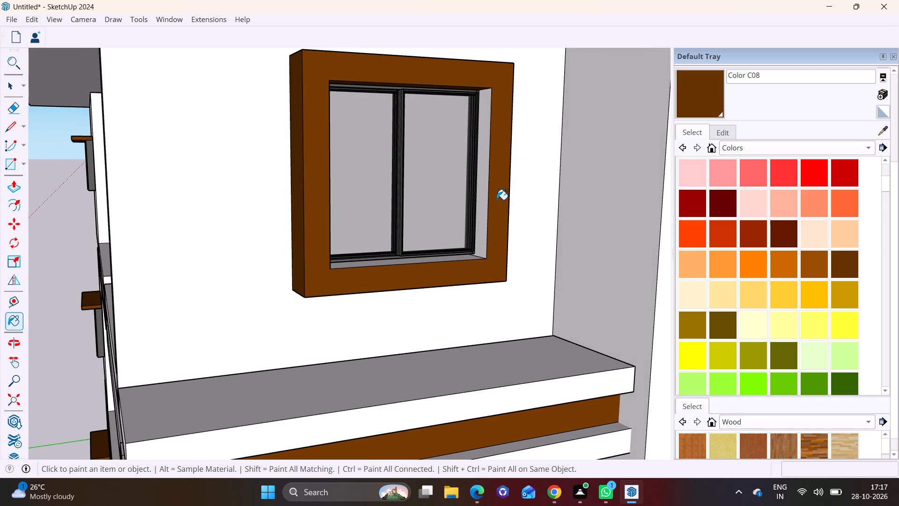
pyautogui.click(482, 208)
pyautogui.click(453, 261)
# Paint the outer right side and the left, right and top inner reveals of the next partly painted window frame down in Color C08.
pyautogui.scroll(-3, 439, 296)
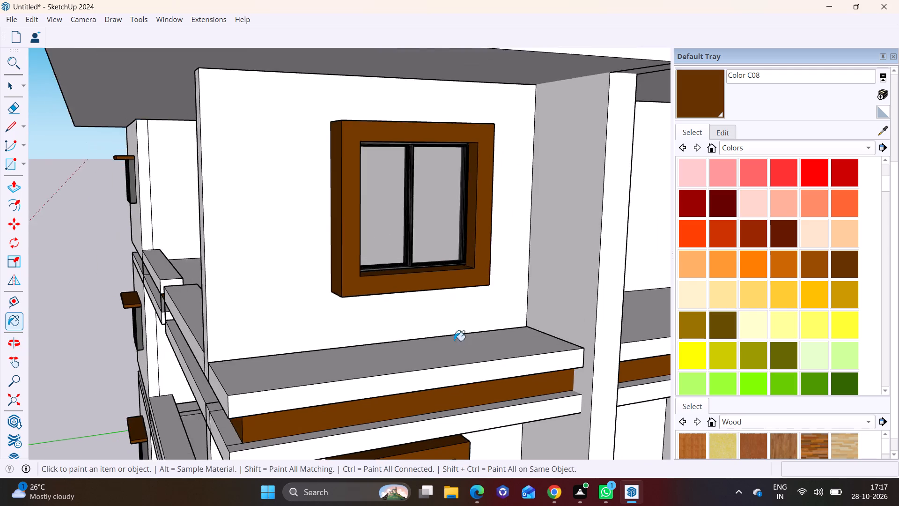
pyautogui.scroll(-6, 487, 384)
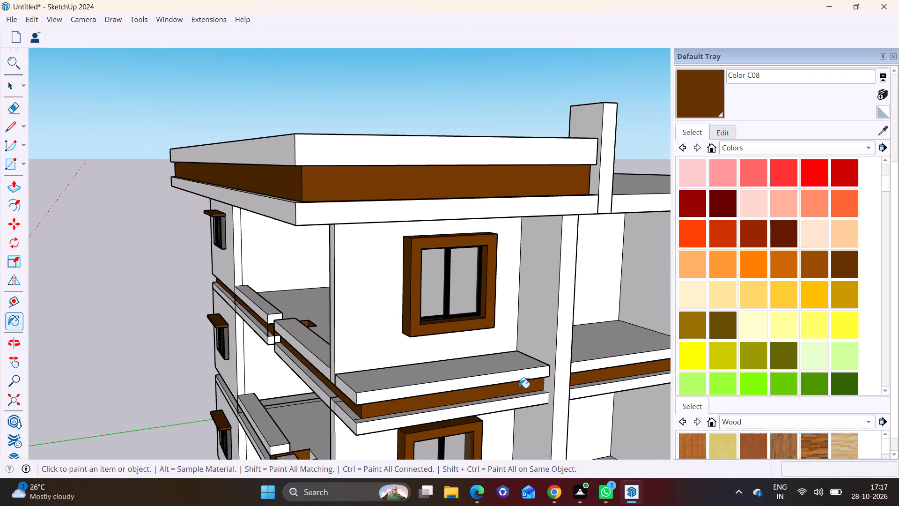
pyautogui.scroll(-5, 476, 371)
pyautogui.moveTo(478, 441); pyautogui.dragTo(431, 230, button='middle')
pyautogui.scroll(5, 404, 350)
pyautogui.moveTo(388, 316); pyautogui.dragTo(285, 295, button='middle')
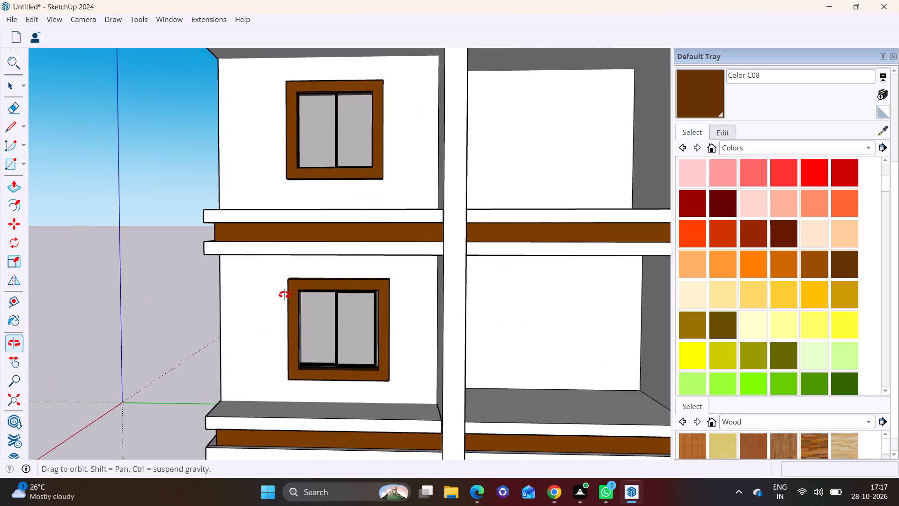
pyautogui.moveTo(285, 295); pyautogui.dragTo(206, 297, button='middle')
pyautogui.scroll(7, 234, 309)
pyautogui.click(230, 312)
pyautogui.moveTo(280, 313); pyautogui.dragTo(241, 320, button='middle')
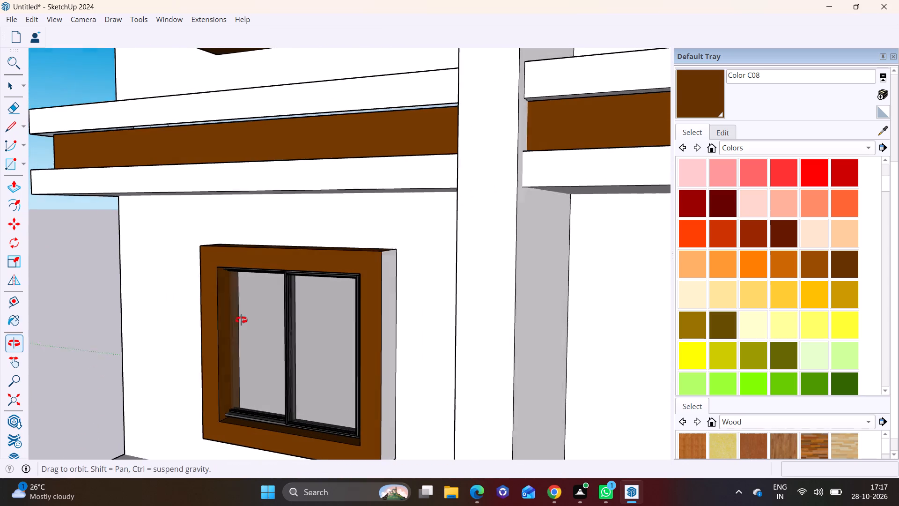
pyautogui.moveTo(241, 320); pyautogui.dragTo(233, 319, button='middle')
pyautogui.click(374, 296)
pyautogui.moveTo(321, 328); pyautogui.dragTo(437, 224, button='middle')
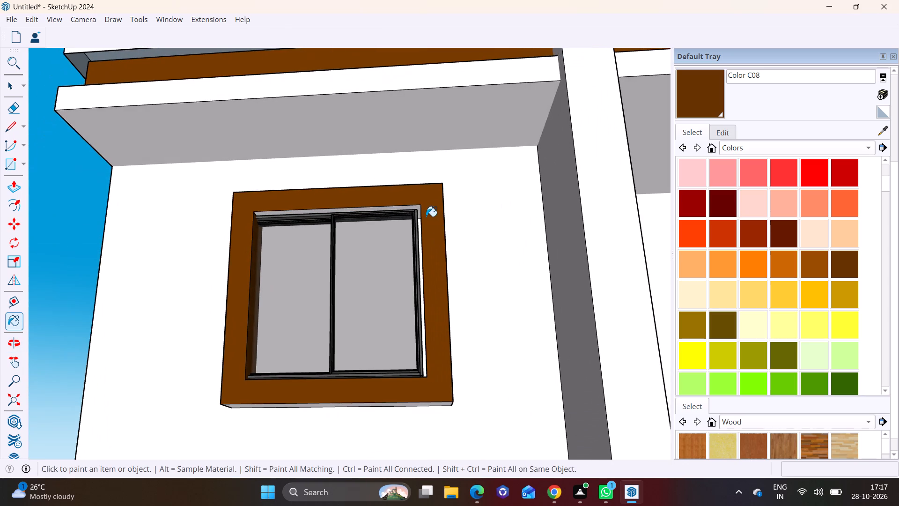
pyautogui.click(417, 212)
pyautogui.moveTo(417, 229); pyautogui.dragTo(421, 226)
pyautogui.click(419, 221)
pyautogui.moveTo(417, 225); pyautogui.dragTo(567, 244, button='middle')
pyautogui.click(470, 235)
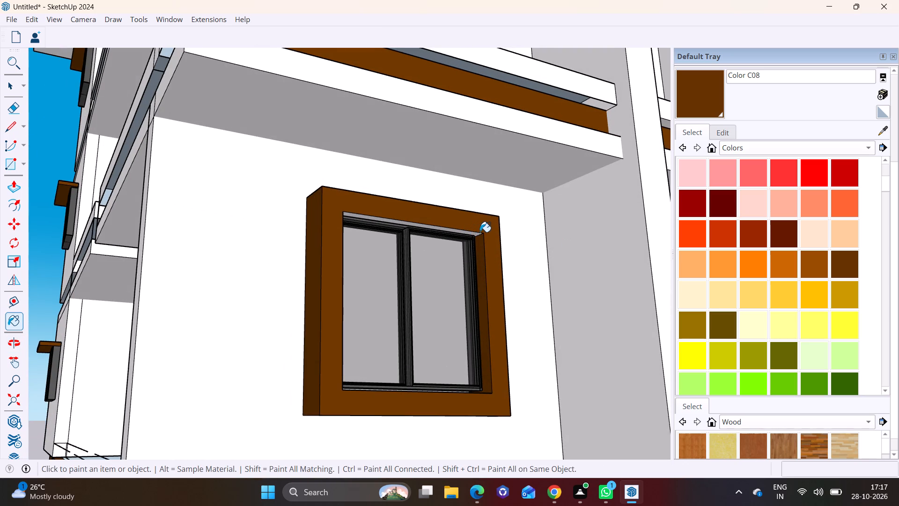
pyautogui.click(480, 235)
pyautogui.click(471, 233)
pyautogui.scroll(2, 456, 267)
pyautogui.moveTo(440, 290); pyautogui.dragTo(428, 187, button='middle')
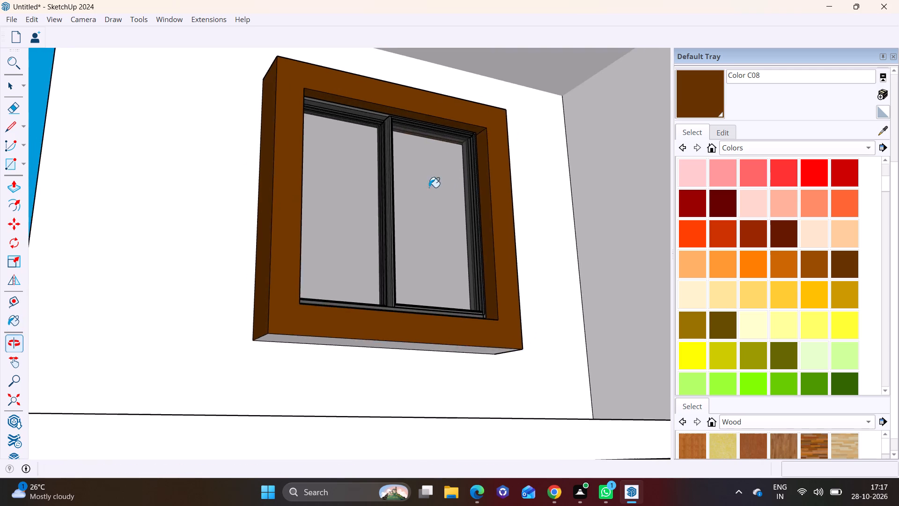
# Paint the top, right and left inner reveals of the third window frame from the ground in Color C08.
pyautogui.moveTo(370, 320); pyautogui.dragTo(366, 428, button='middle')
pyautogui.moveTo(359, 411); pyautogui.dragTo(385, 198, button='middle')
pyautogui.scroll(-7, 429, 374)
pyautogui.keyDown('shift'); pyautogui.moveTo(447, 446); pyautogui.dragTo(440, 233, button='middle'); pyautogui.keyUp('shift')
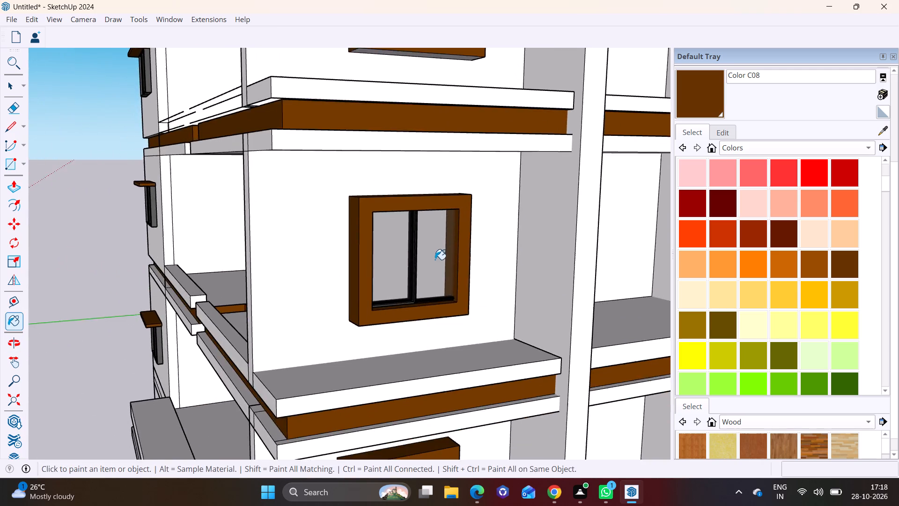
pyautogui.scroll(7, 433, 265)
pyautogui.moveTo(406, 301); pyautogui.dragTo(395, 129, button='middle')
pyautogui.scroll(-6, 481, 412)
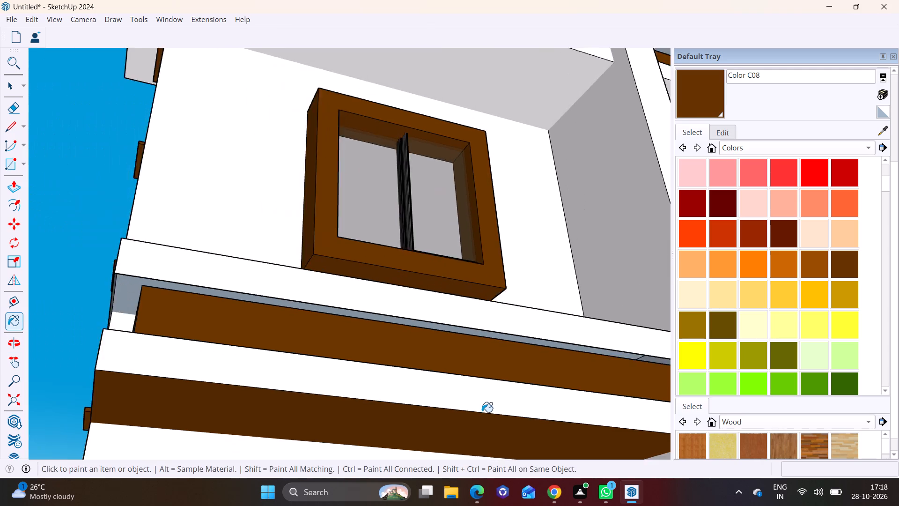
pyautogui.scroll(-4, 482, 412)
pyautogui.keyDown('shift'); pyautogui.moveTo(481, 422); pyautogui.dragTo(471, 177, button='middle'); pyautogui.keyUp('shift')
pyautogui.click(403, 359)
pyautogui.scroll(3, 402, 265)
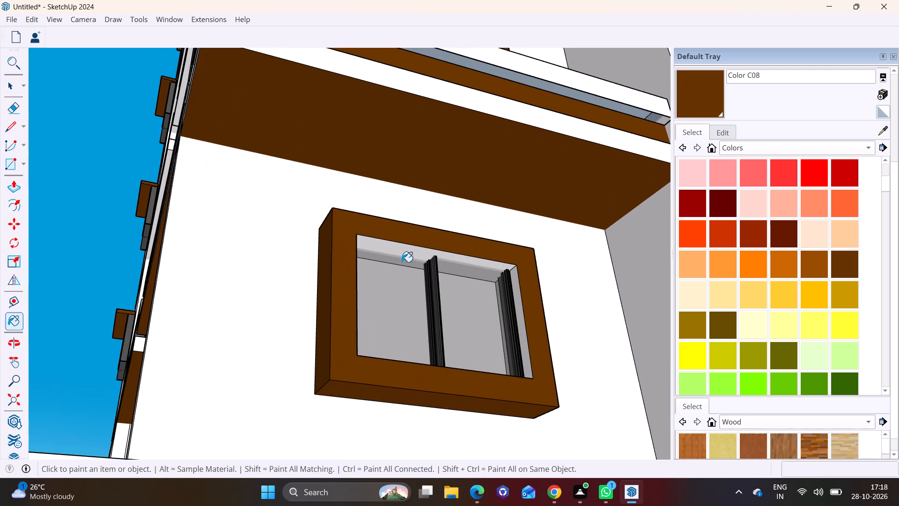
pyautogui.click(414, 252)
pyautogui.click(514, 295)
pyautogui.moveTo(420, 329); pyautogui.dragTo(245, 363, button='middle')
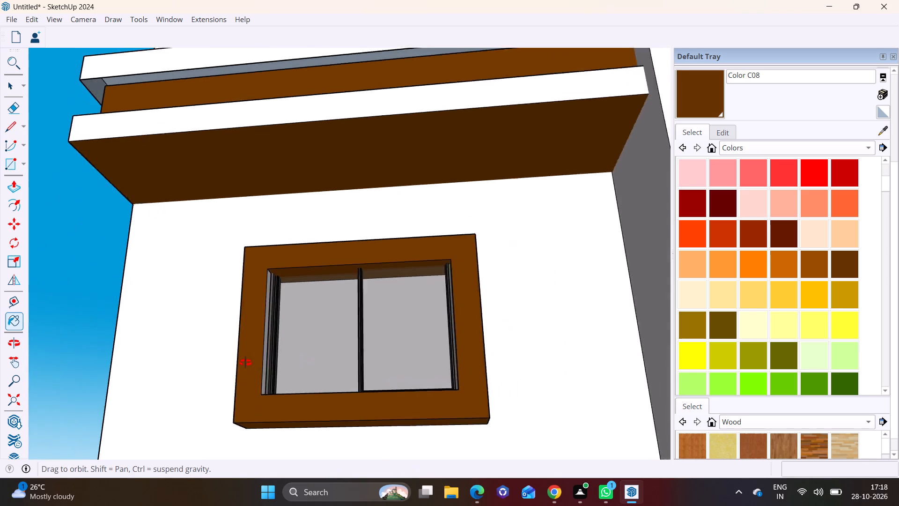
pyautogui.moveTo(245, 363); pyautogui.dragTo(221, 363, button='middle')
pyautogui.click(234, 337)
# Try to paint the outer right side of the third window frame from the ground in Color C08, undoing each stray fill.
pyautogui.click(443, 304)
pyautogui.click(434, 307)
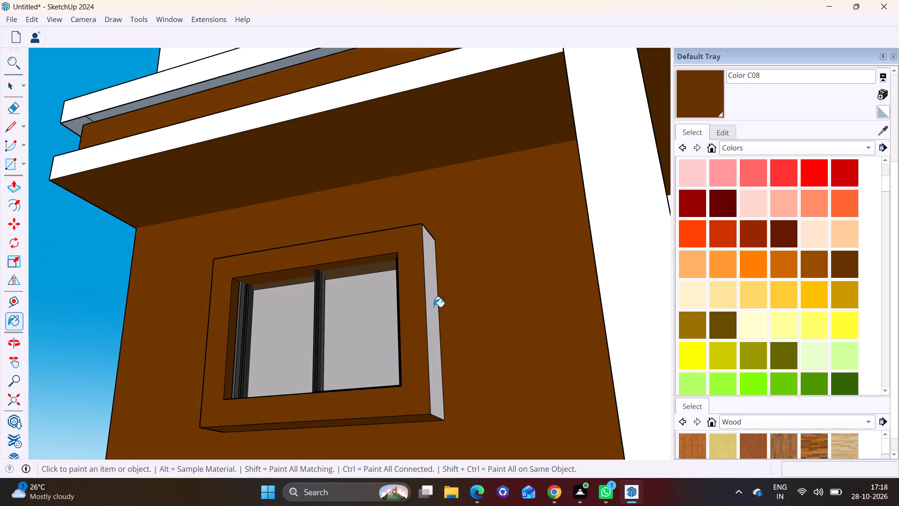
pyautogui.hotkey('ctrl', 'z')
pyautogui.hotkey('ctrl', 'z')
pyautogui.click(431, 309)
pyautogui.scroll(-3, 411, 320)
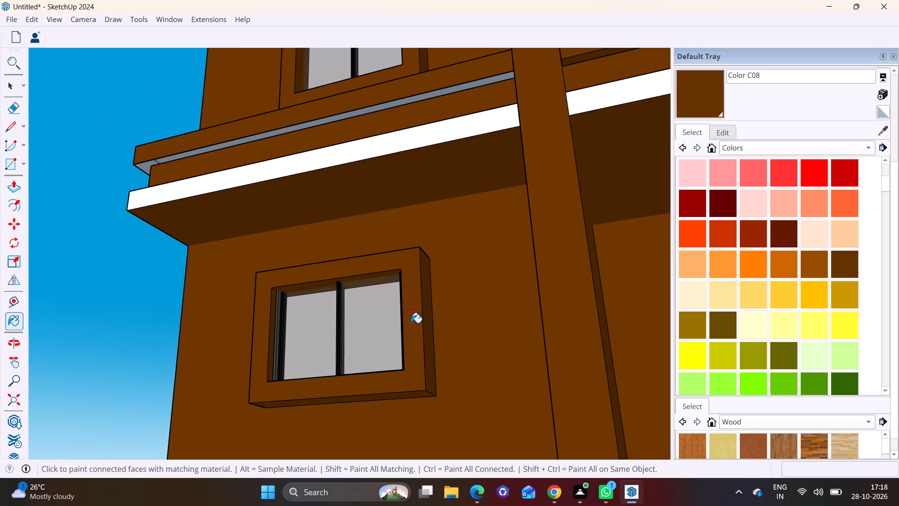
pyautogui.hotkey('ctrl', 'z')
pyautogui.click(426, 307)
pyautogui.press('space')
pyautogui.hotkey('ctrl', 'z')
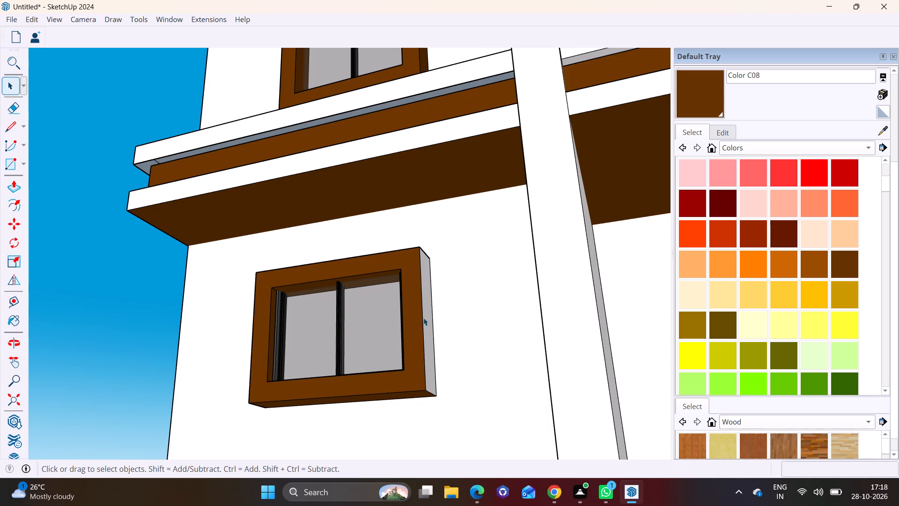
# Select the outer right side face of the third window frame from the ground and paint it in Color C08.
pyautogui.tripleClick(427, 316)
pyautogui.click(425, 318)
pyautogui.click(427, 307)
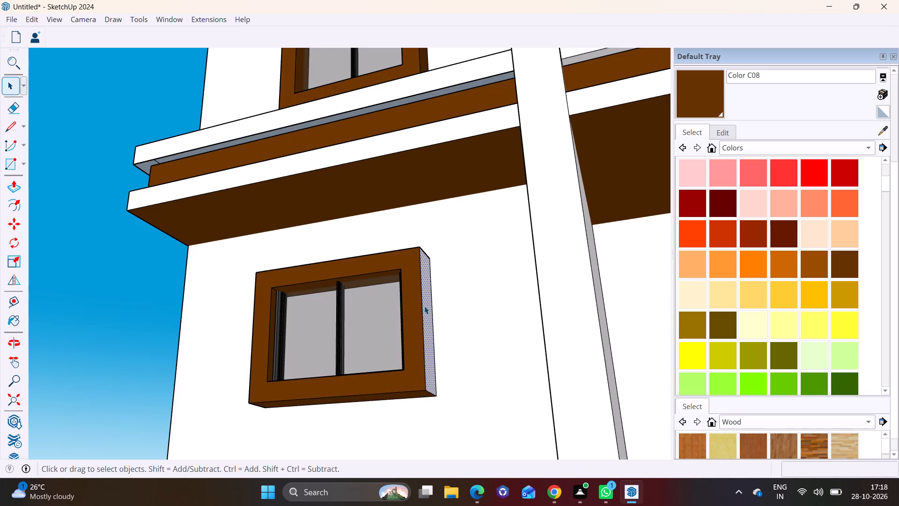
pyautogui.click(693, 113)
pyautogui.click(430, 293)
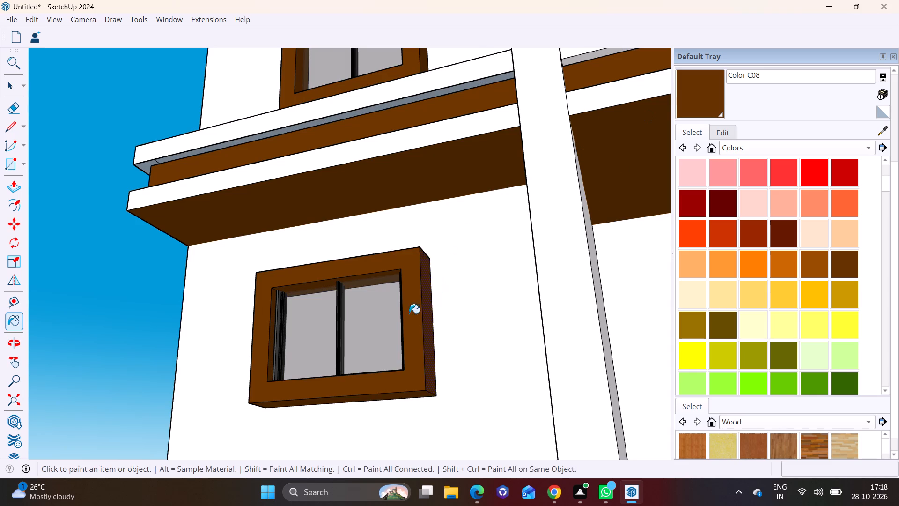
# Paint the top and left inner reveals, underside and outer right side of the second window frame from the ground in Color C08.
pyautogui.scroll(-7, 407, 401)
pyautogui.keyDown('shift'); pyautogui.moveTo(402, 419); pyautogui.dragTo(478, 150, button='middle'); pyautogui.keyUp('shift')
pyautogui.scroll(2, 461, 280)
pyautogui.moveTo(394, 283); pyautogui.dragTo(394, 279)
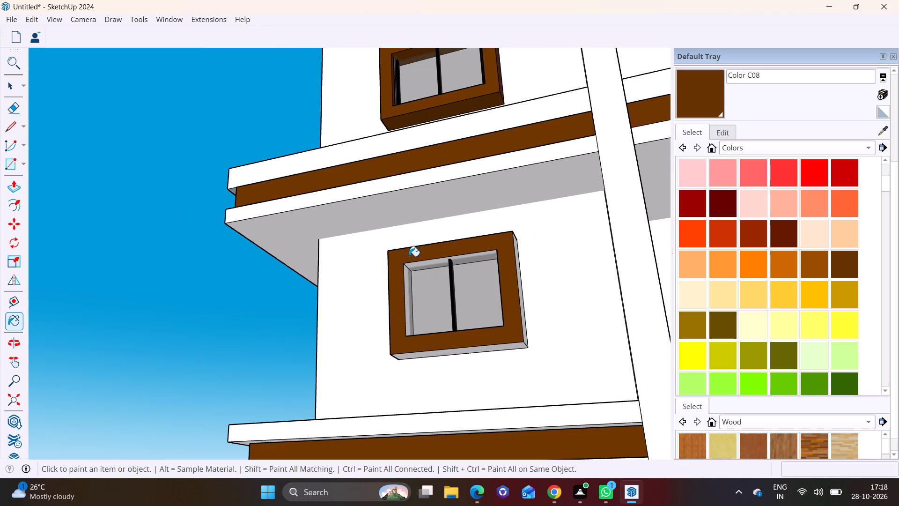
pyautogui.click(481, 254)
pyautogui.click(405, 302)
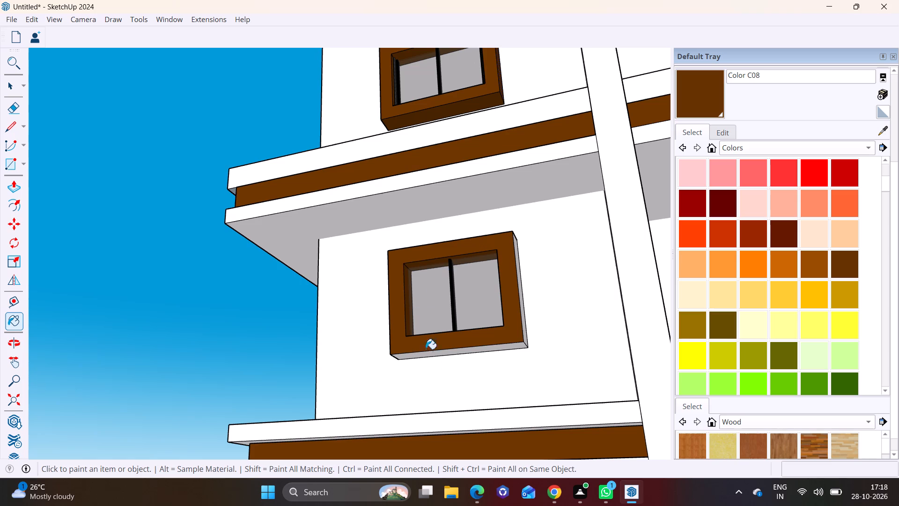
pyautogui.click(461, 351)
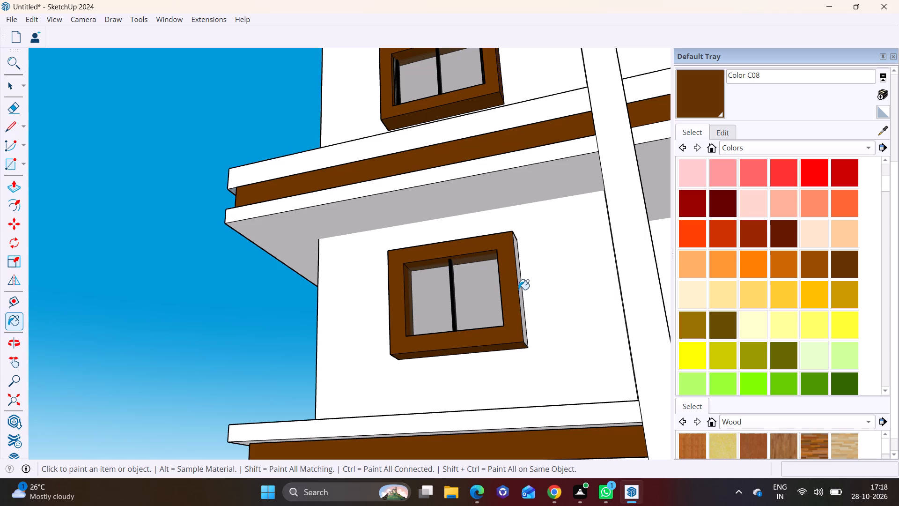
pyautogui.click(518, 289)
pyautogui.scroll(4, 508, 256)
pyautogui.click(521, 273)
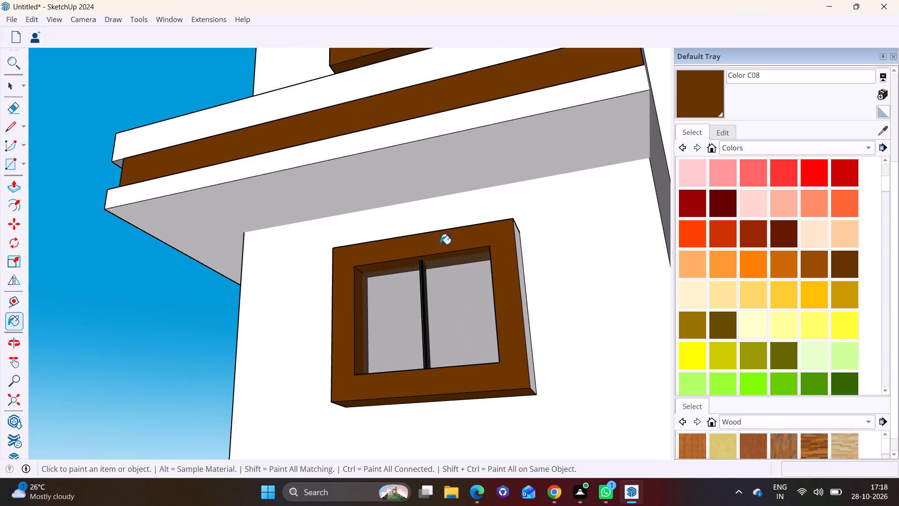
pyautogui.click(519, 262)
# Paint the outer left side, top face and right inner reveal of the second window frame from the ground in Color C08.
pyautogui.moveTo(419, 274); pyautogui.dragTo(575, 355, button='middle')
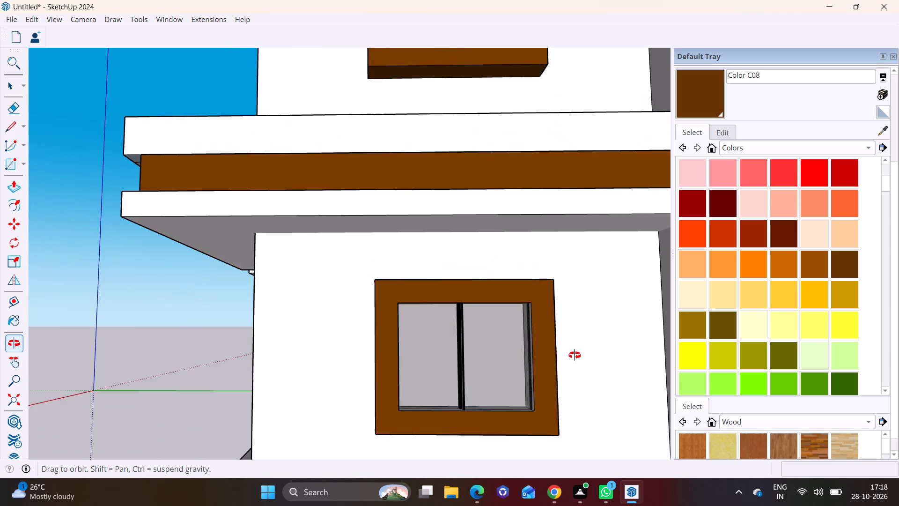
pyautogui.moveTo(575, 355); pyautogui.dragTo(628, 375, button='middle')
pyautogui.click(408, 309)
pyautogui.click(421, 291)
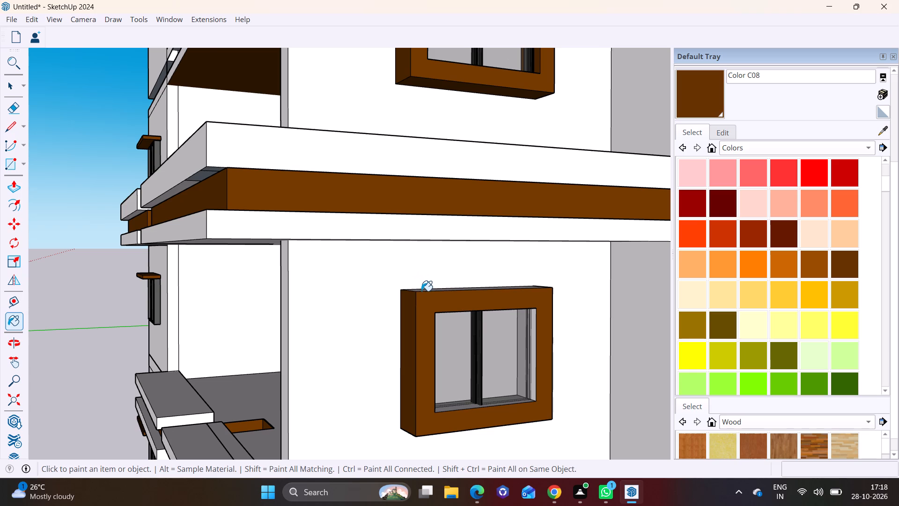
pyautogui.scroll(-2, 431, 339)
pyautogui.moveTo(453, 373); pyautogui.dragTo(413, 176, button='middle')
pyautogui.moveTo(444, 212); pyautogui.dragTo(445, 194, button='middle')
pyautogui.scroll(3, 473, 180)
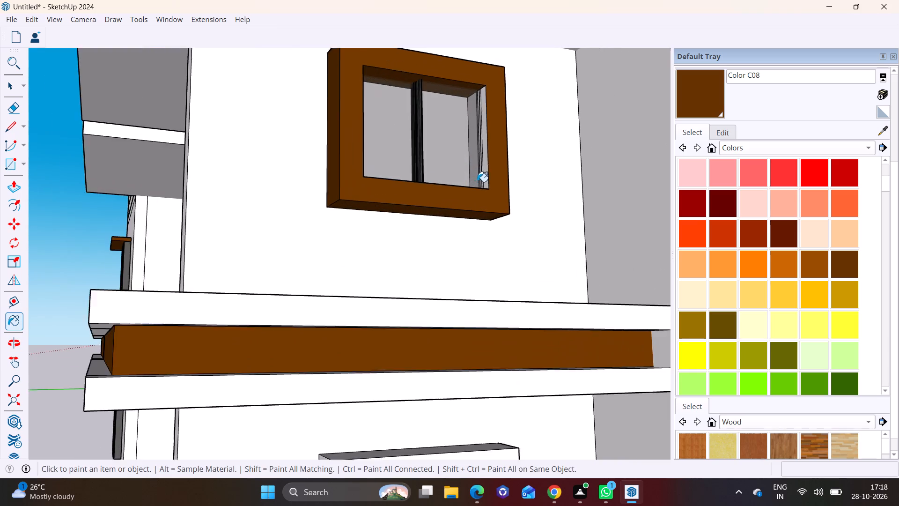
pyautogui.scroll(3, 477, 182)
pyautogui.click(489, 177)
# Paint the front, both outer sides and the underside of the ground-floor window frame in Color C08.
pyautogui.scroll(-9, 480, 219)
pyautogui.keyDown('shift'); pyautogui.moveTo(445, 327); pyautogui.dragTo(457, 146, button='middle'); pyautogui.keyUp('shift')
pyautogui.keyDown('shift'); pyautogui.moveTo(459, 284); pyautogui.dragTo(429, 257, button='middle'); pyautogui.keyUp('shift')
pyautogui.click(364, 238)
pyautogui.click(368, 226)
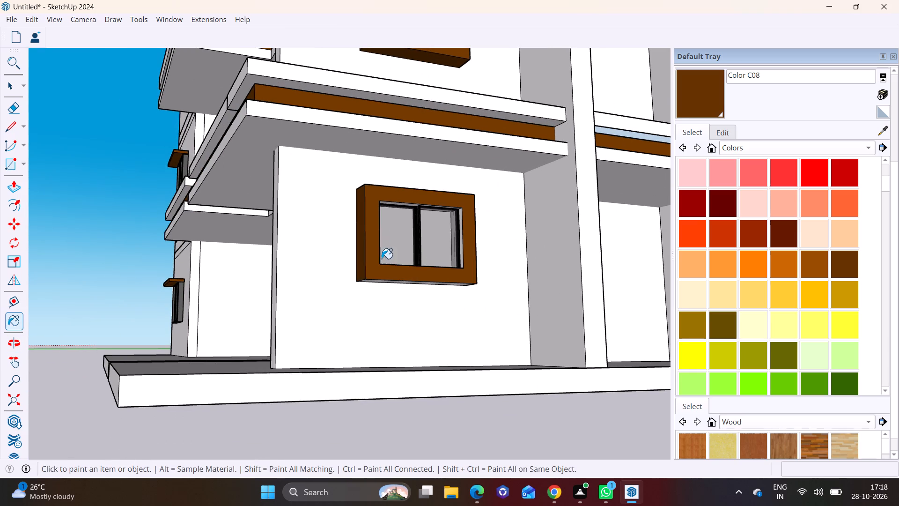
pyautogui.middleClick(409, 274)
pyautogui.scroll(4, 409, 275)
pyautogui.moveTo(403, 275); pyautogui.dragTo(378, 221, button='middle')
pyautogui.click(383, 252)
pyautogui.moveTo(456, 231); pyautogui.dragTo(423, 255, button='middle')
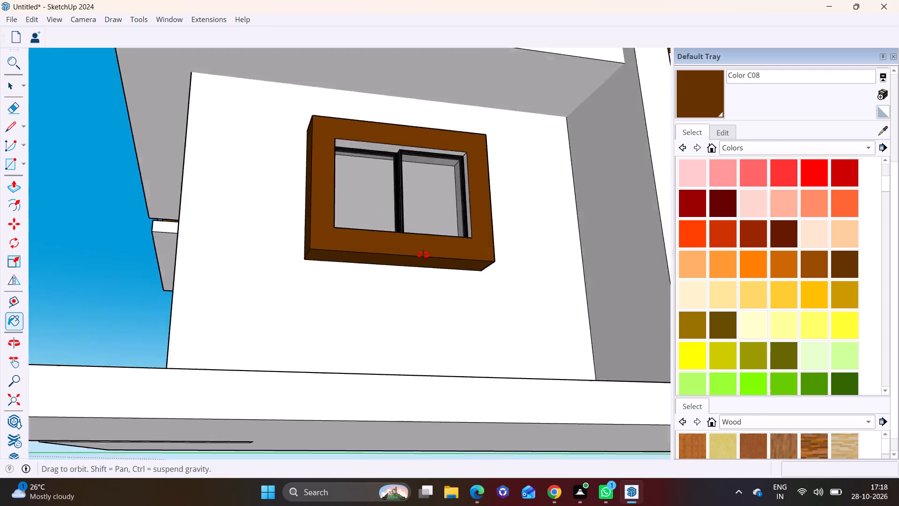
pyautogui.moveTo(423, 255); pyautogui.dragTo(266, 349, button='middle')
pyautogui.moveTo(354, 267); pyautogui.dragTo(355, 262)
# Paint the top face and the left, bottom and right inner reveals of the ground-floor window frame in Color C08.
pyautogui.moveTo(339, 224); pyautogui.dragTo(346, 274, button='middle')
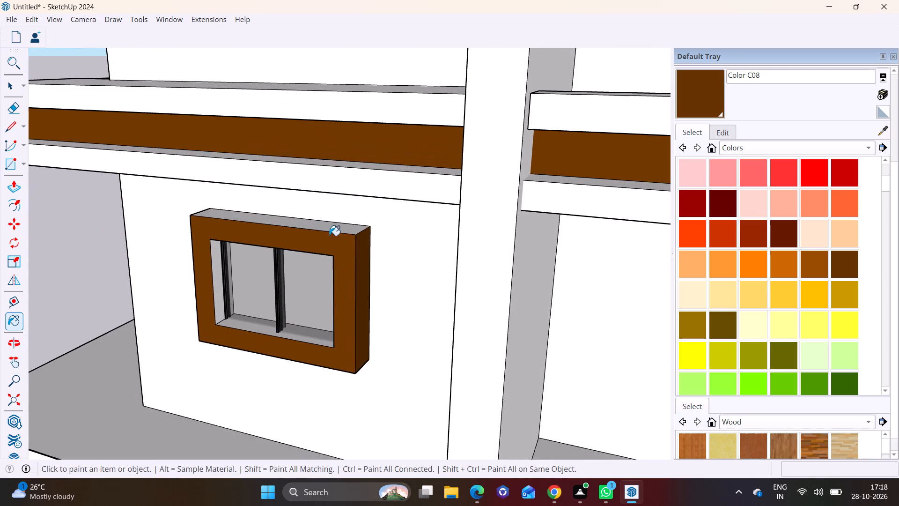
pyautogui.click(326, 230)
pyautogui.click(221, 283)
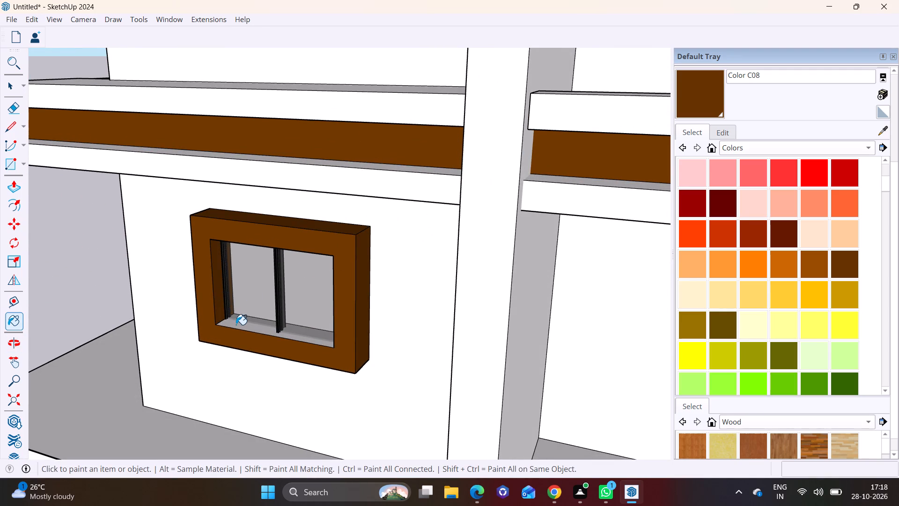
pyautogui.click(236, 325)
pyautogui.moveTo(240, 325); pyautogui.dragTo(484, 301, button='middle')
pyautogui.scroll(3, 491, 291)
pyautogui.click(472, 268)
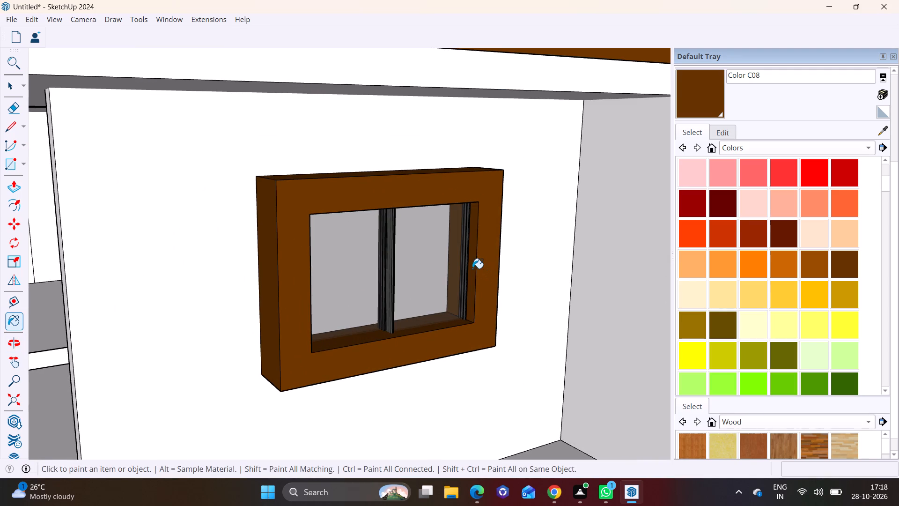
pyautogui.press('space')
# Copy the ground-floor brown-framed window about 38' 6" along the green axis onto the blank wall of the far end bay.
pyautogui.scroll(-20, 392, 367)
pyautogui.scroll(-5, 392, 367)
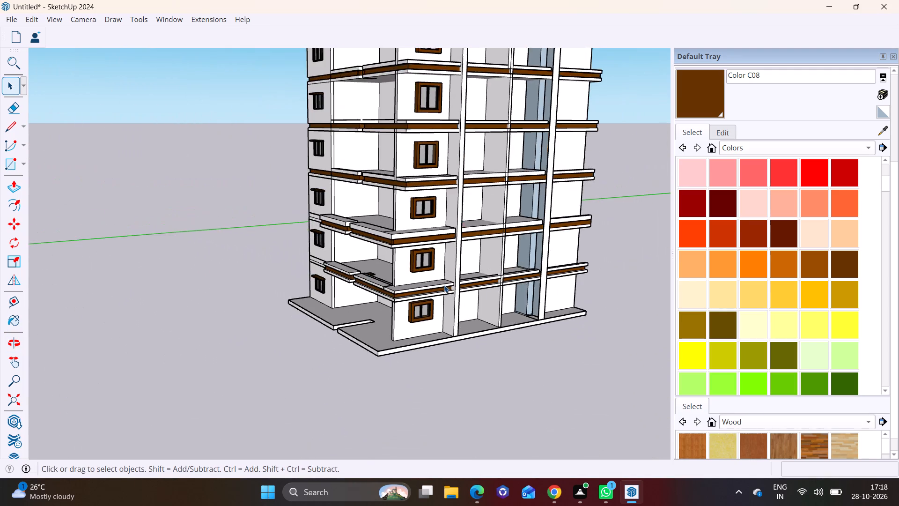
pyautogui.keyDown('shift'); pyautogui.moveTo(429, 242); pyautogui.dragTo(233, 250, button='middle'); pyautogui.keyUp('shift')
pyautogui.scroll(3, 234, 307)
pyautogui.moveTo(228, 285); pyautogui.dragTo(214, 222, button='middle')
pyautogui.scroll(8, 223, 257)
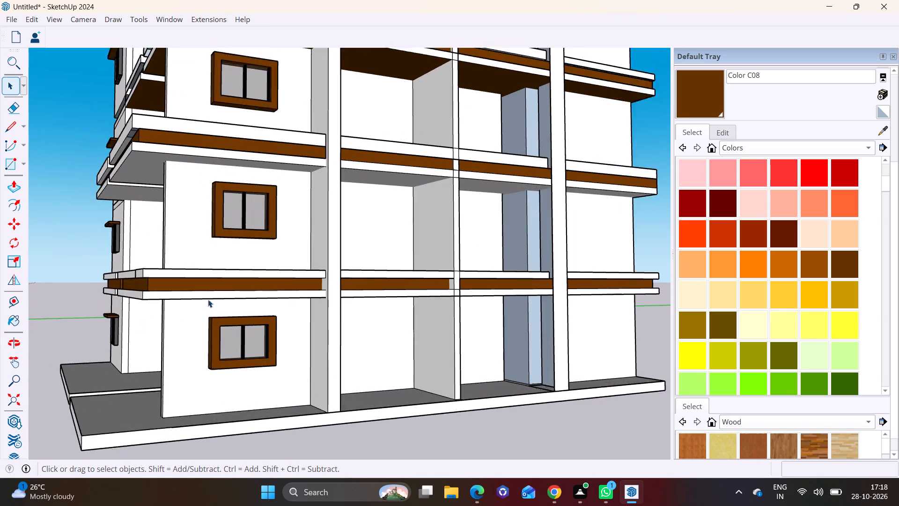
pyautogui.click(219, 319)
pyautogui.click(219, 322)
pyautogui.click(221, 327)
pyautogui.moveTo(192, 316); pyautogui.dragTo(201, 338)
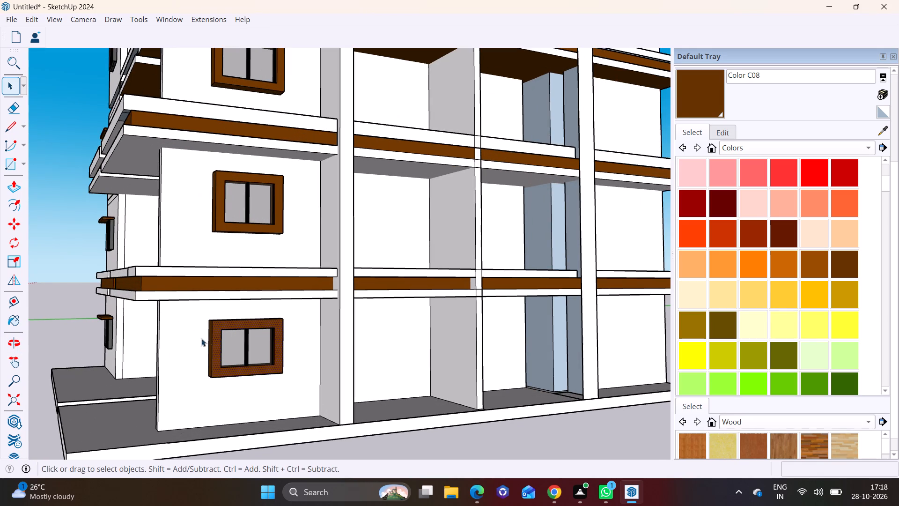
pyautogui.moveTo(201, 338); pyautogui.dragTo(307, 386)
pyautogui.scroll(2, 278, 374)
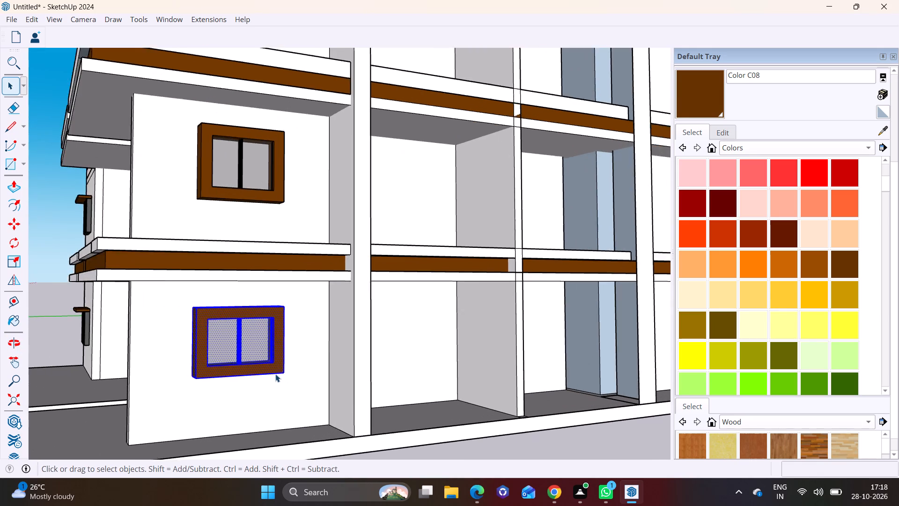
pyautogui.scroll(2, 275, 374)
pyautogui.press('m')
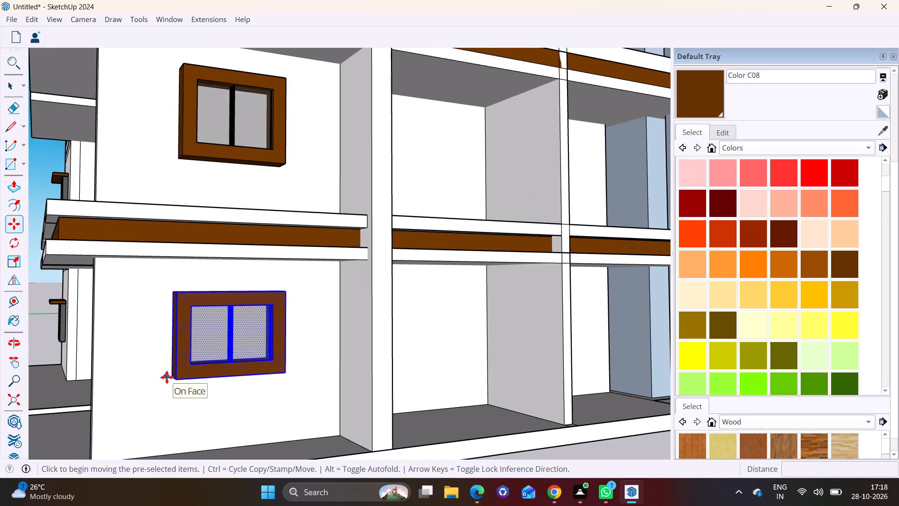
pyautogui.click(170, 378)
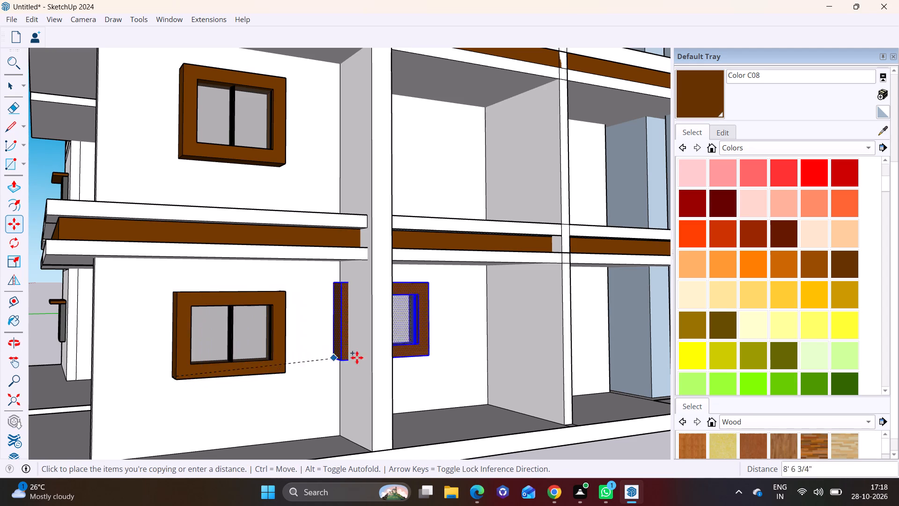
pyautogui.keyDown('shift'); pyautogui.moveTo(402, 348); pyautogui.dragTo(0, 412, button='middle'); pyautogui.keyUp('shift')
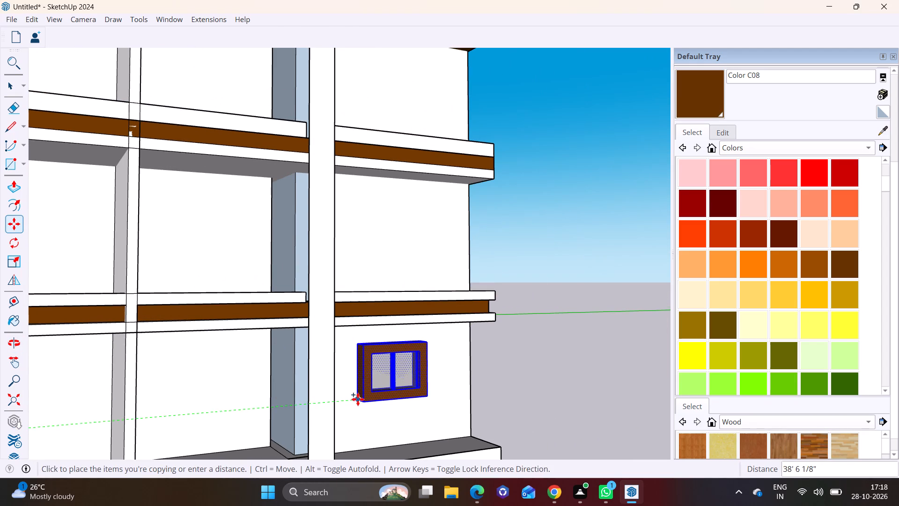
pyautogui.click(358, 399)
# Copy the end-bay window vertically onto the blank walls of the second, third and fourth storeys from the ground.
pyautogui.moveTo(389, 398); pyautogui.dragTo(228, 422, button='middle')
pyautogui.click(391, 350)
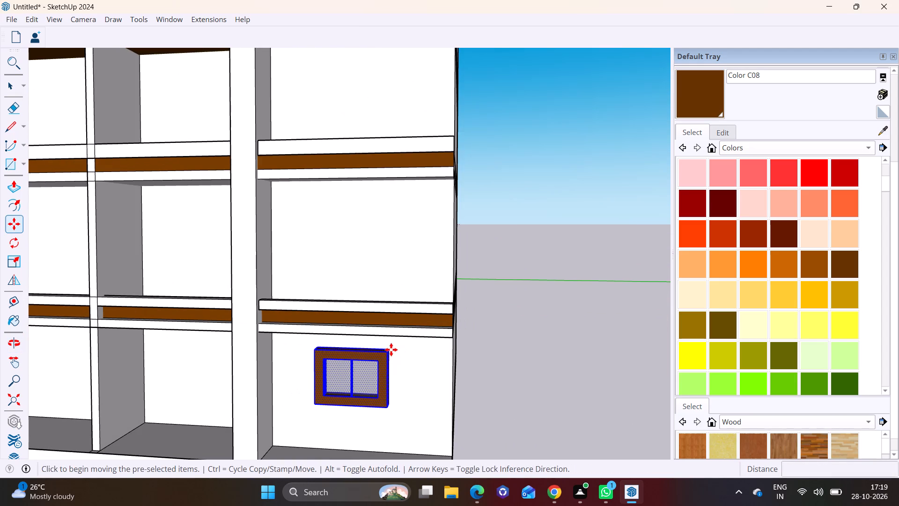
pyautogui.click(391, 216)
pyautogui.click(387, 214)
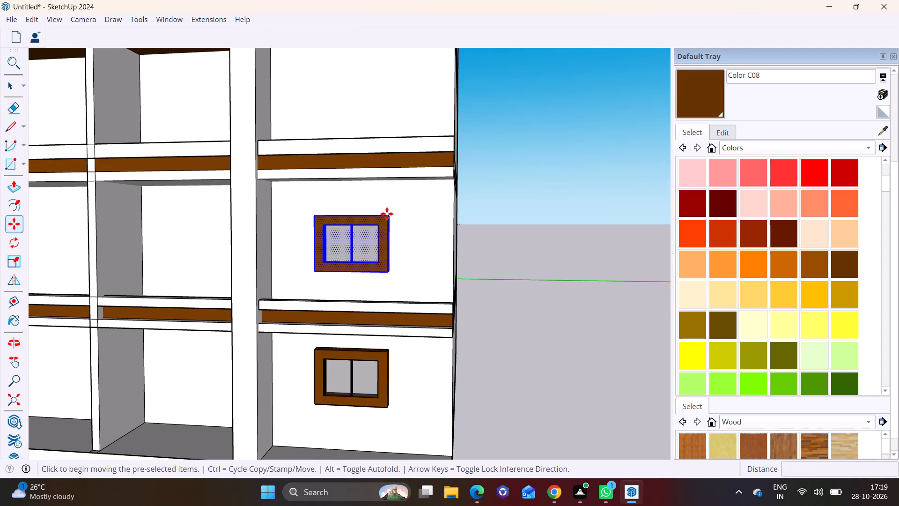
pyautogui.click(395, 58)
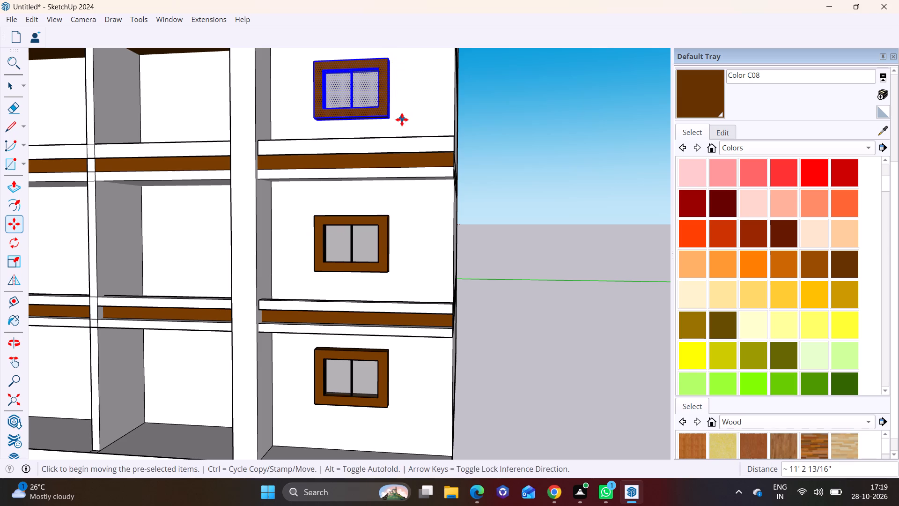
pyautogui.moveTo(402, 119); pyautogui.dragTo(402, 383, button='middle')
pyautogui.click(398, 328)
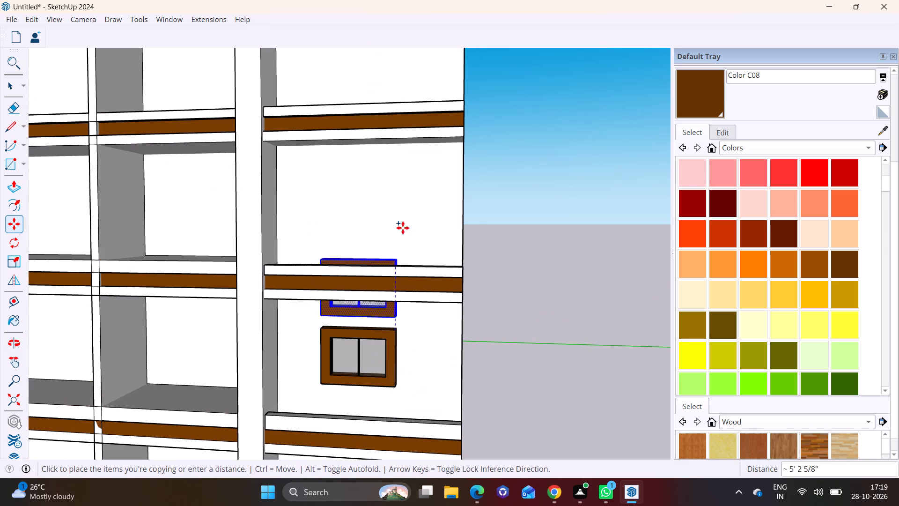
pyautogui.click(402, 179)
# Continue the end-bay window column upward by copying the window onto the fifth, sixth and top storeys.
pyautogui.click(395, 181)
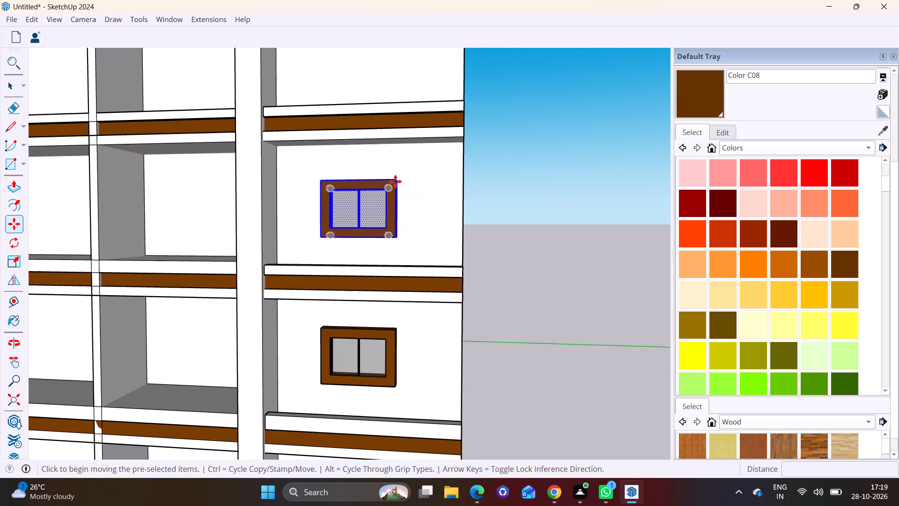
pyautogui.keyDown('shift'); pyautogui.moveTo(399, 149); pyautogui.dragTo(427, 356, button='middle'); pyautogui.keyUp('shift')
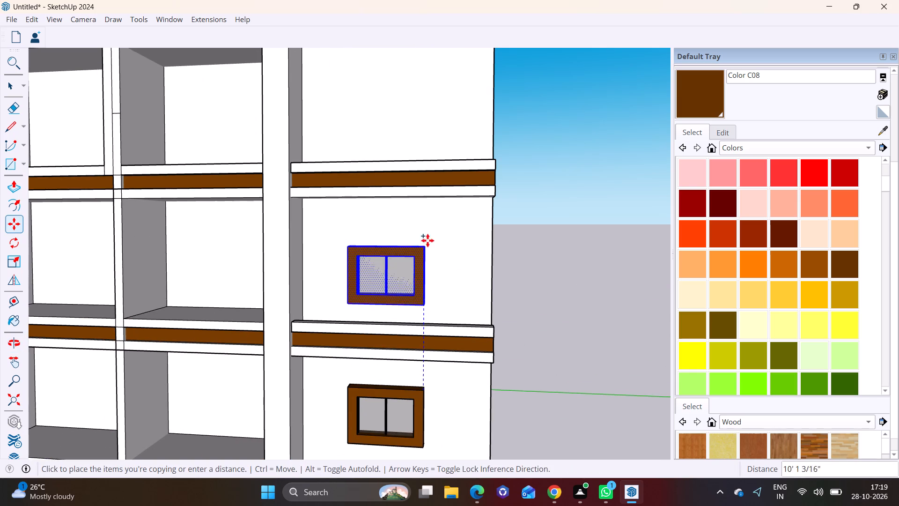
pyautogui.click(427, 231)
pyautogui.click(427, 232)
pyautogui.keyDown('shift'); pyautogui.moveTo(421, 181); pyautogui.dragTo(421, 206, button='middle'); pyautogui.keyUp('shift')
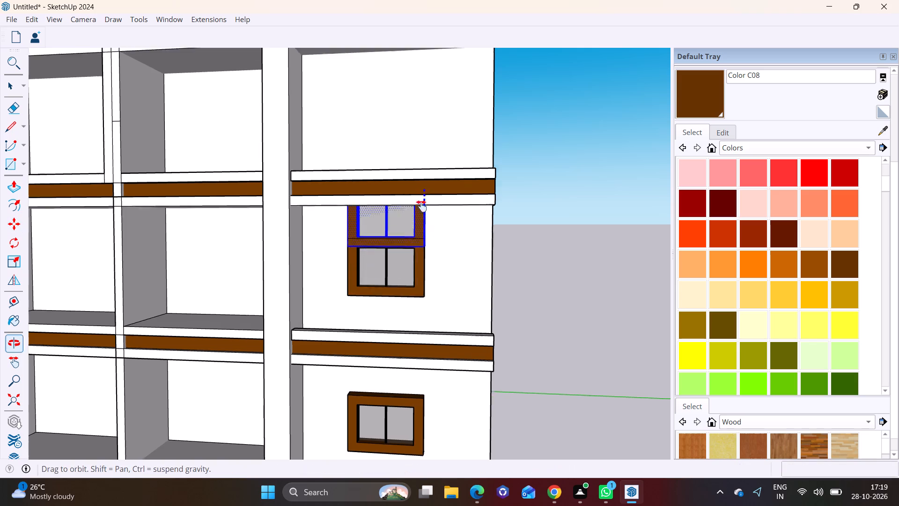
pyautogui.keyDown('shift'); pyautogui.moveTo(421, 206); pyautogui.dragTo(433, 373, button='middle'); pyautogui.keyUp('shift')
pyautogui.click(439, 260)
pyautogui.click(439, 259)
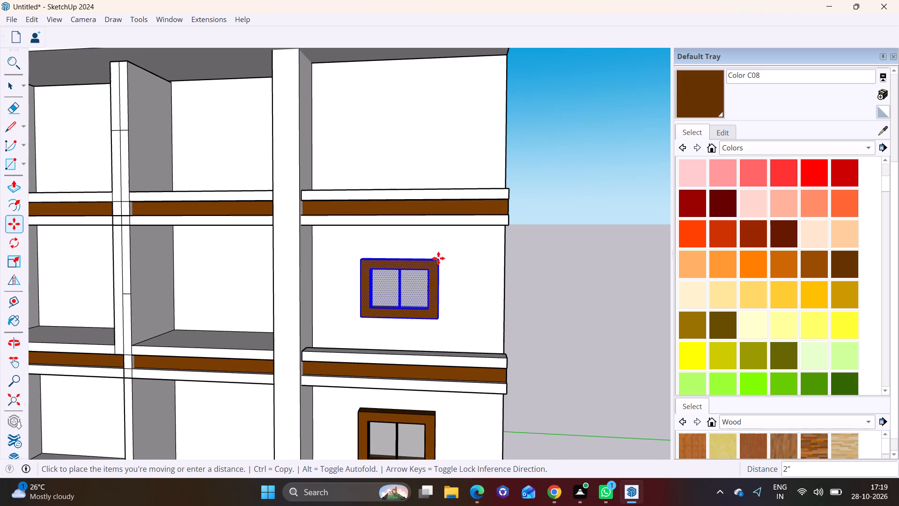
pyautogui.keyDown('shift'); pyautogui.moveTo(440, 281); pyautogui.dragTo(440, 424, button='middle'); pyautogui.keyUp('shift')
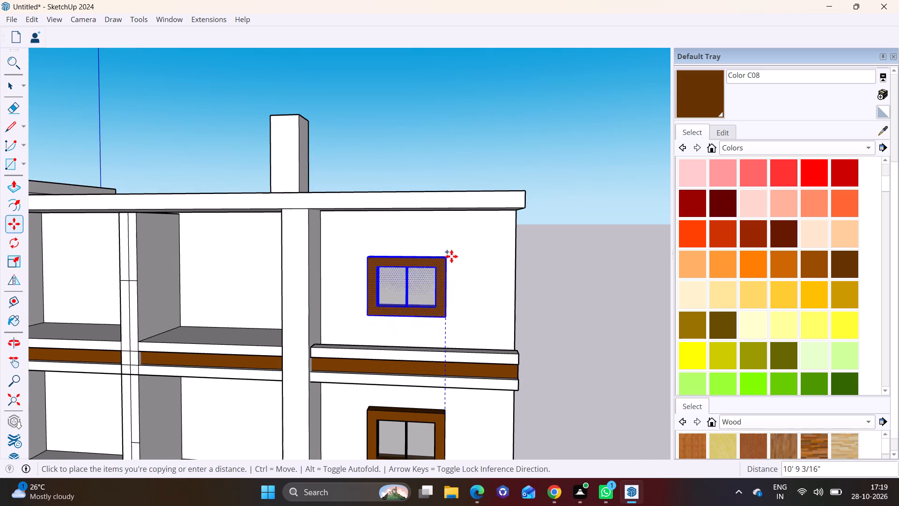
pyautogui.click(451, 252)
pyautogui.press('space')
pyautogui.click(560, 305)
# Examine the completed end-bay window column and the overall facade from the roof down to the ground.
pyautogui.moveTo(516, 306); pyautogui.dragTo(341, 336, button='middle')
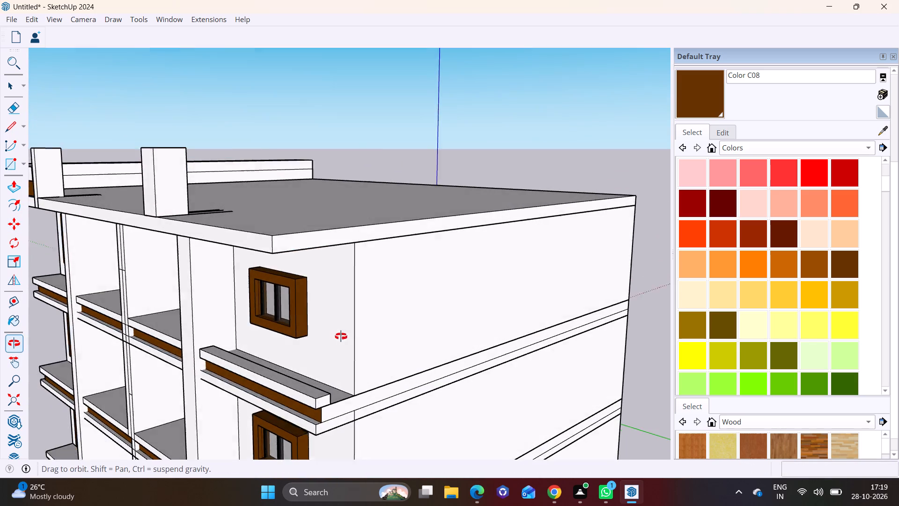
pyautogui.moveTo(341, 336); pyautogui.dragTo(337, 336, button='middle')
pyautogui.scroll(-9, 322, 349)
pyautogui.moveTo(299, 379); pyautogui.dragTo(674, 321, button='middle')
pyautogui.scroll(-1, 566, 365)
pyautogui.moveTo(566, 365); pyautogui.dragTo(564, 365, button='middle')
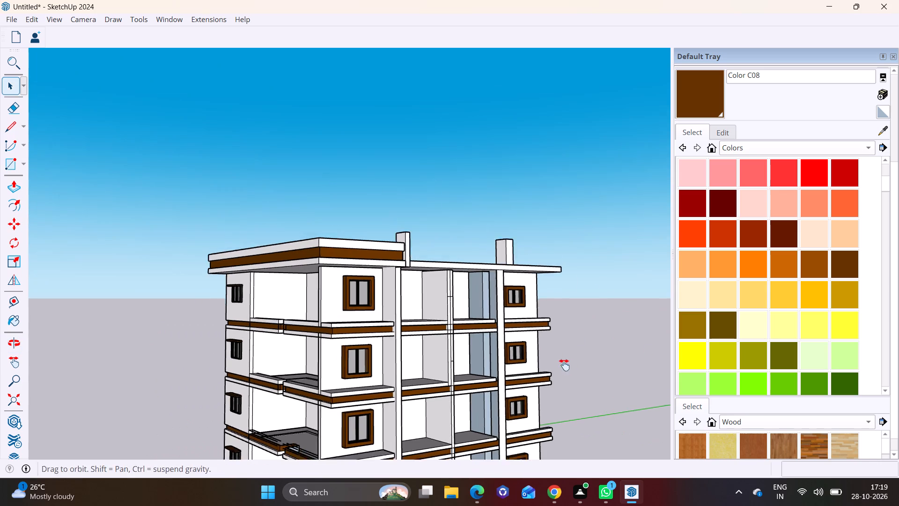
pyautogui.moveTo(564, 365); pyautogui.dragTo(604, 247, button='middle')
pyautogui.scroll(-8, 538, 288)
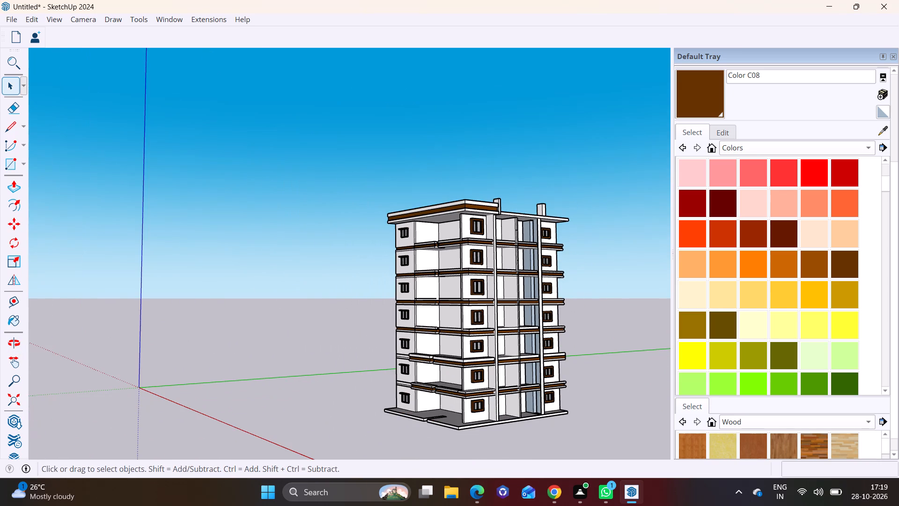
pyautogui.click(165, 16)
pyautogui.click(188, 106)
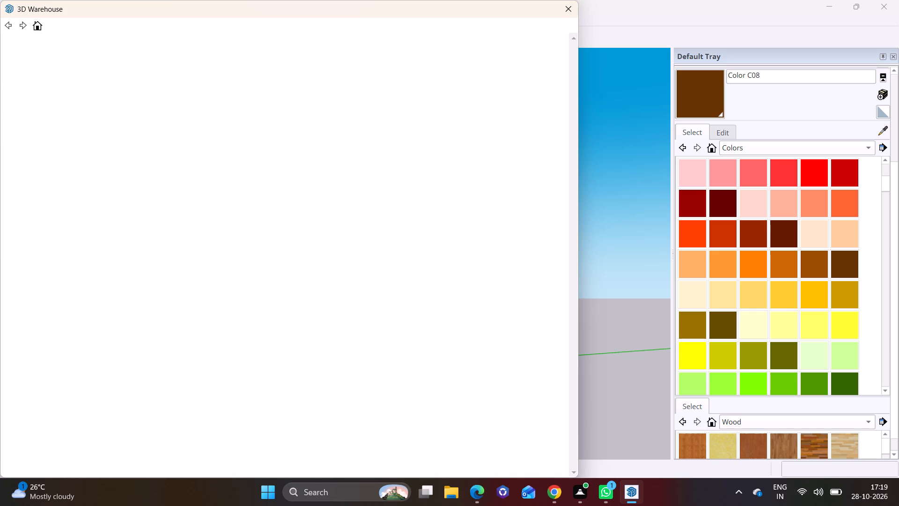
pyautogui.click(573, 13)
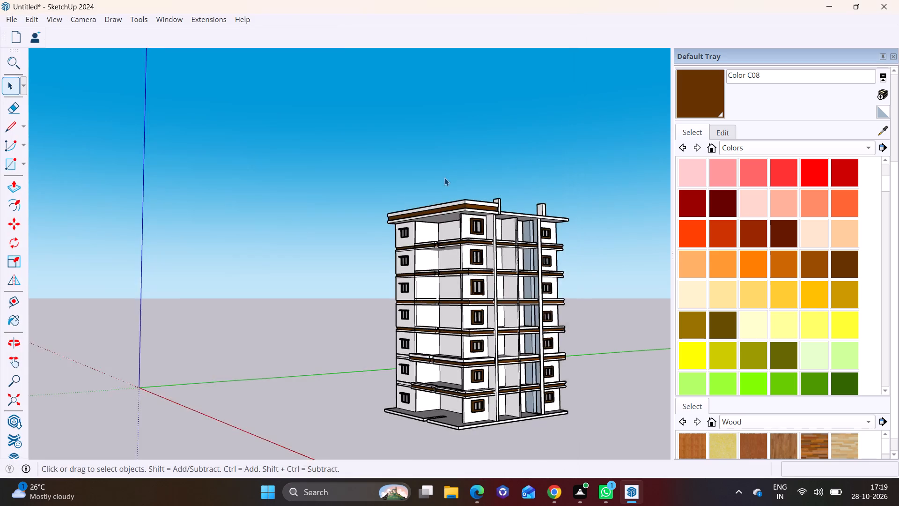
# Examine the balconies, canopies and windows on the building's adjoining facades.
pyautogui.scroll(-2, 443, 190)
pyautogui.moveTo(459, 282); pyautogui.dragTo(489, 313, button='middle')
pyautogui.scroll(11, 459, 350)
pyautogui.moveTo(454, 335); pyautogui.dragTo(485, 332, button='middle')
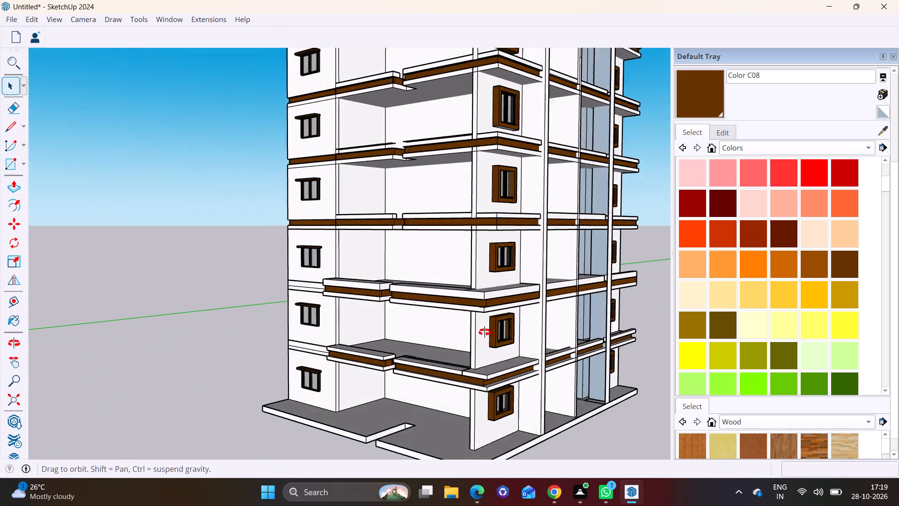
pyautogui.moveTo(485, 332); pyautogui.dragTo(517, 327, button='middle')
pyautogui.scroll(8, 446, 377)
pyautogui.moveTo(422, 292); pyautogui.dragTo(429, 282, button='middle')
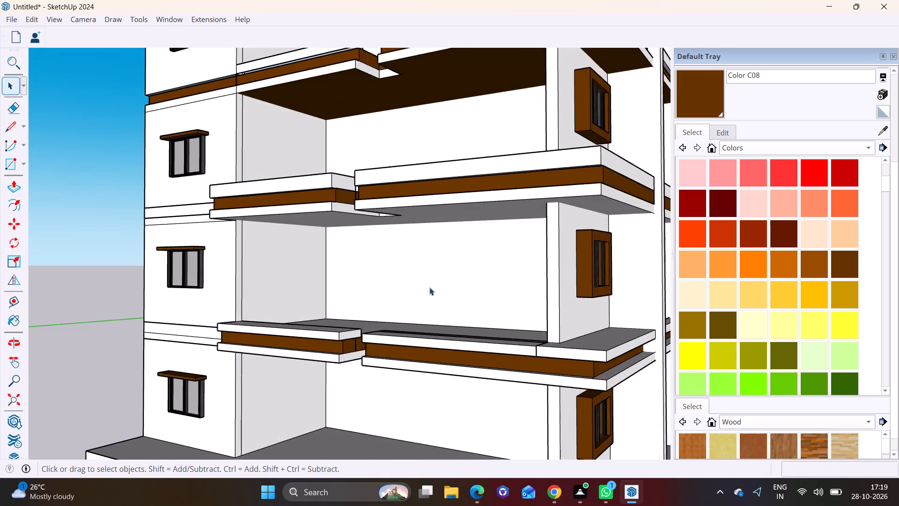
pyautogui.scroll(-7, 426, 300)
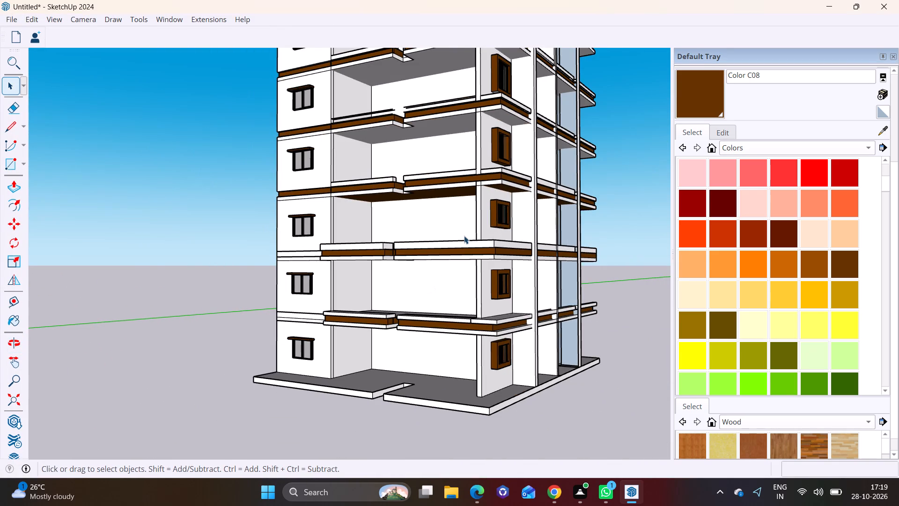
pyautogui.moveTo(457, 240); pyautogui.dragTo(253, 266, button='middle')
pyautogui.scroll(-5, 307, 241)
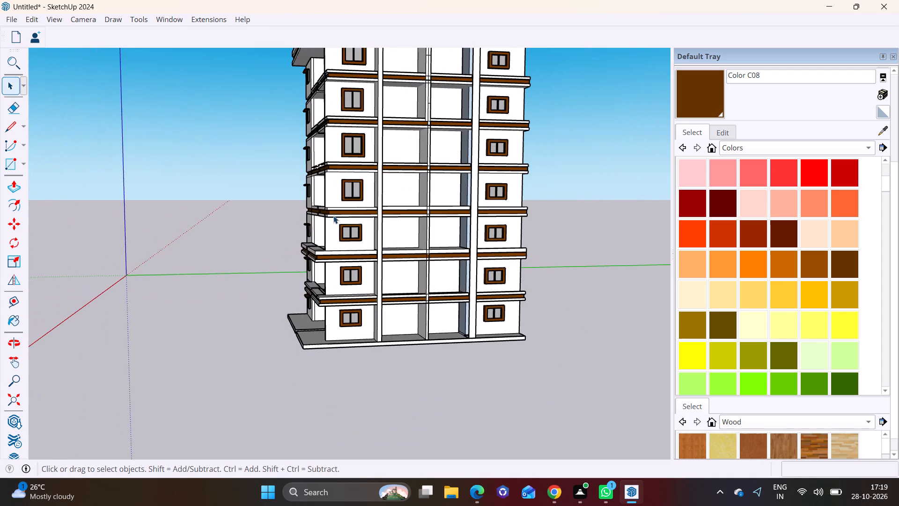
# Draw a rectangle on the roof slab along its front edge, from the end-bay pillar's base to the slab's side edge.
pyautogui.moveTo(342, 211); pyautogui.dragTo(168, 457, button='middle')
pyautogui.scroll(8, 267, 324)
pyautogui.moveTo(334, 281); pyautogui.dragTo(206, 309, button='middle')
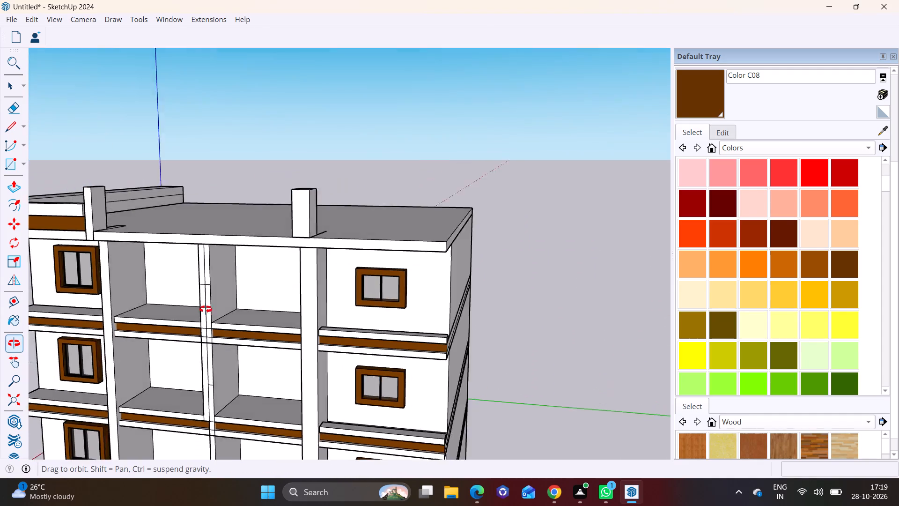
pyautogui.moveTo(206, 309); pyautogui.dragTo(198, 349, button='middle')
pyautogui.scroll(5, 364, 273)
pyautogui.click(25, 160)
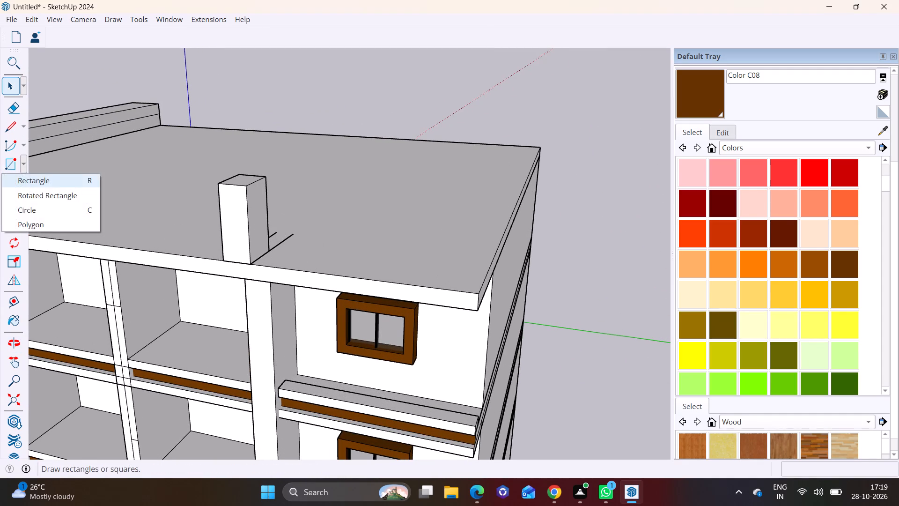
pyautogui.click(28, 183)
pyautogui.click(251, 264)
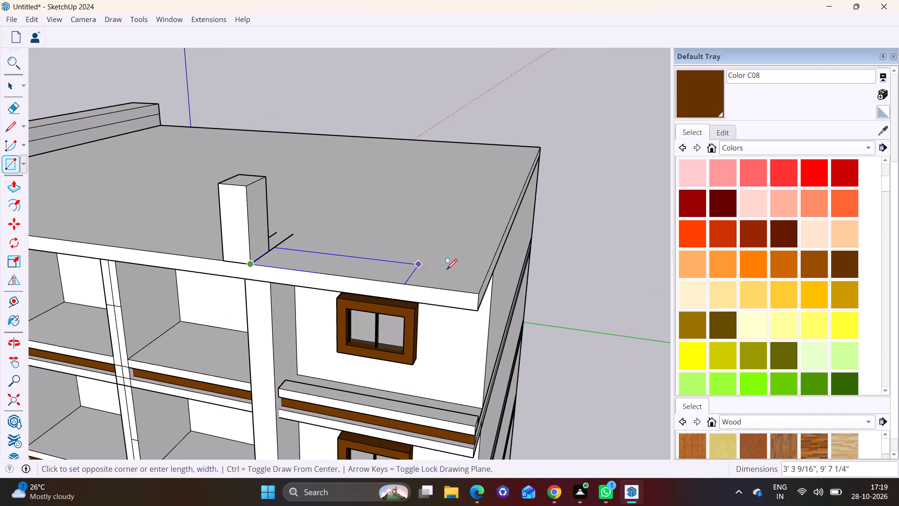
pyautogui.click(485, 273)
pyautogui.press('space')
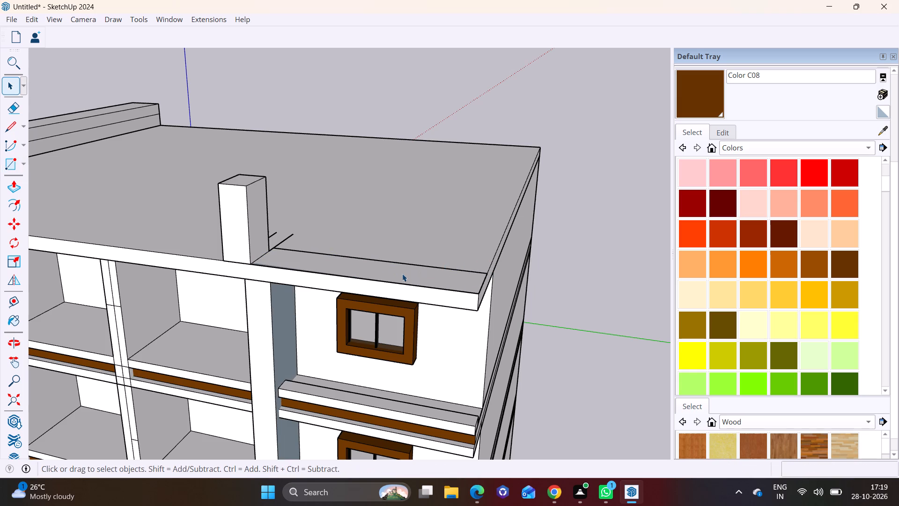
# Push/Pull the roof-edge rectangle up 1' 7 3/8" to form a parapet block above the end bay.
pyautogui.click(401, 274)
pyautogui.click(290, 255)
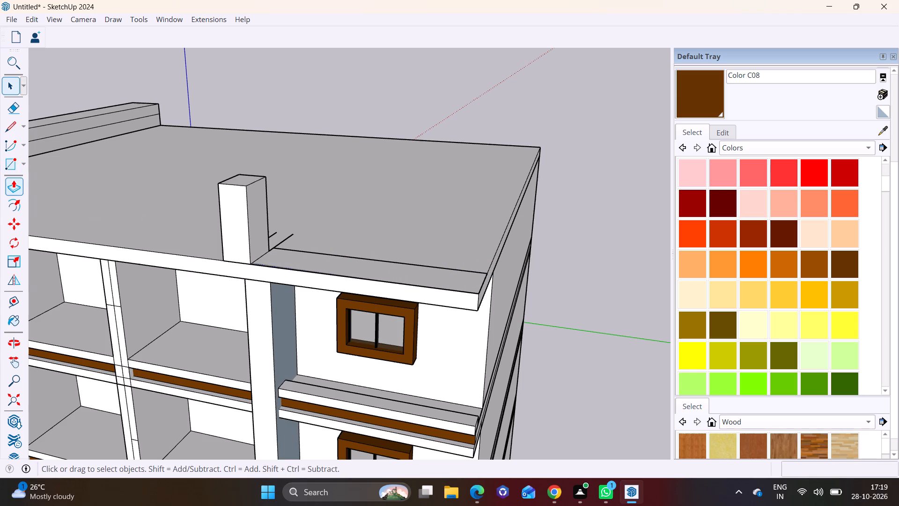
pyautogui.click(12, 184)
pyautogui.click(288, 254)
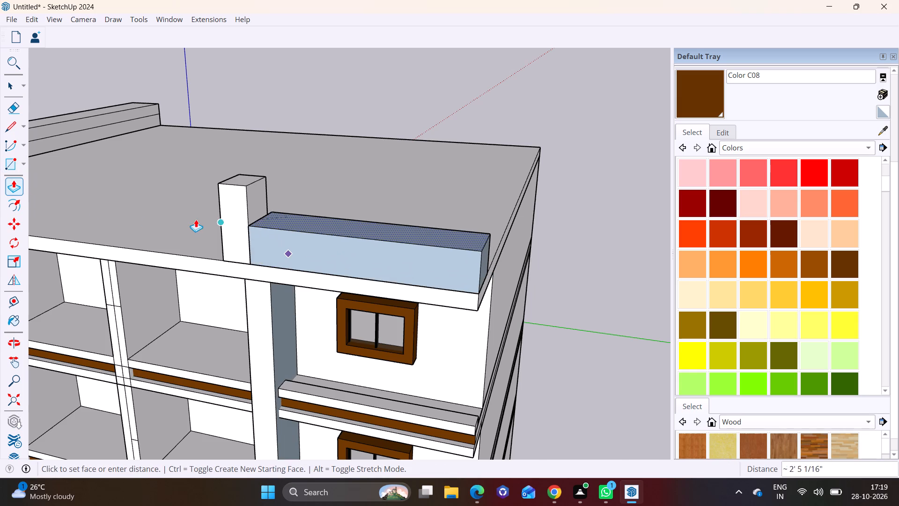
pyautogui.keyDown('shift'); pyautogui.moveTo(189, 211); pyautogui.dragTo(502, 212, button='middle'); pyautogui.keyUp('shift')
pyautogui.scroll(1, 260, 205)
pyautogui.moveTo(260, 205); pyautogui.dragTo(259, 205, button='middle')
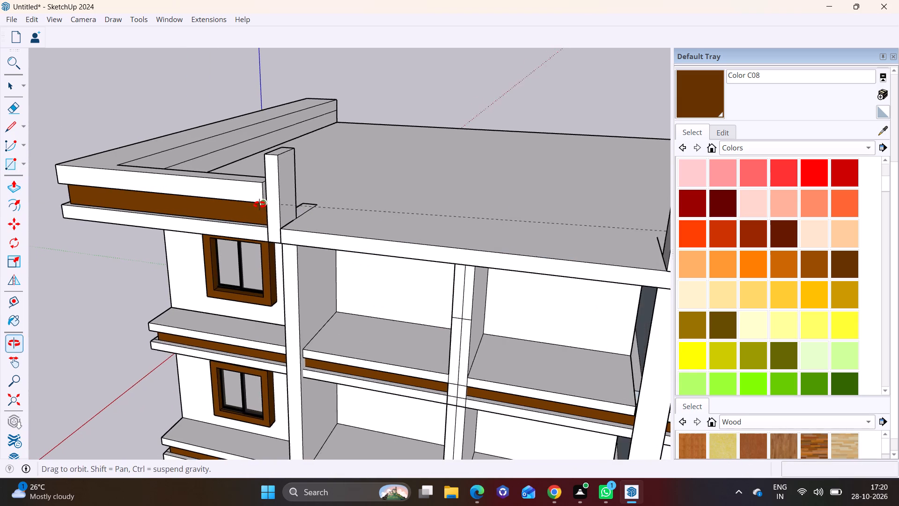
pyautogui.moveTo(259, 205); pyautogui.dragTo(311, 97, button='middle')
pyautogui.scroll(6, 292, 107)
pyautogui.click(308, 137)
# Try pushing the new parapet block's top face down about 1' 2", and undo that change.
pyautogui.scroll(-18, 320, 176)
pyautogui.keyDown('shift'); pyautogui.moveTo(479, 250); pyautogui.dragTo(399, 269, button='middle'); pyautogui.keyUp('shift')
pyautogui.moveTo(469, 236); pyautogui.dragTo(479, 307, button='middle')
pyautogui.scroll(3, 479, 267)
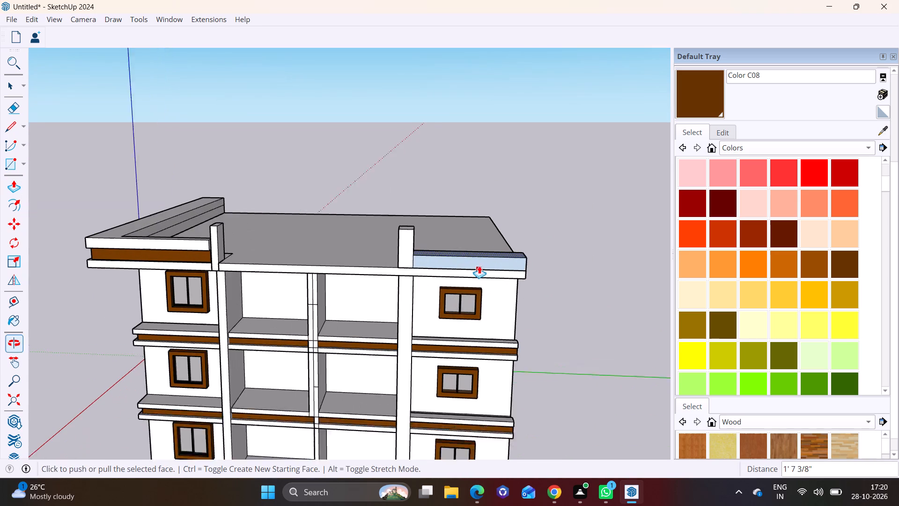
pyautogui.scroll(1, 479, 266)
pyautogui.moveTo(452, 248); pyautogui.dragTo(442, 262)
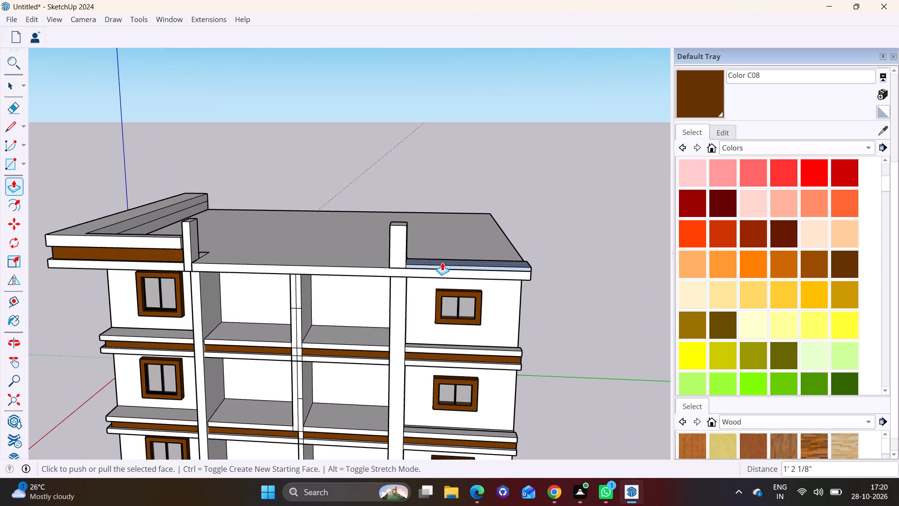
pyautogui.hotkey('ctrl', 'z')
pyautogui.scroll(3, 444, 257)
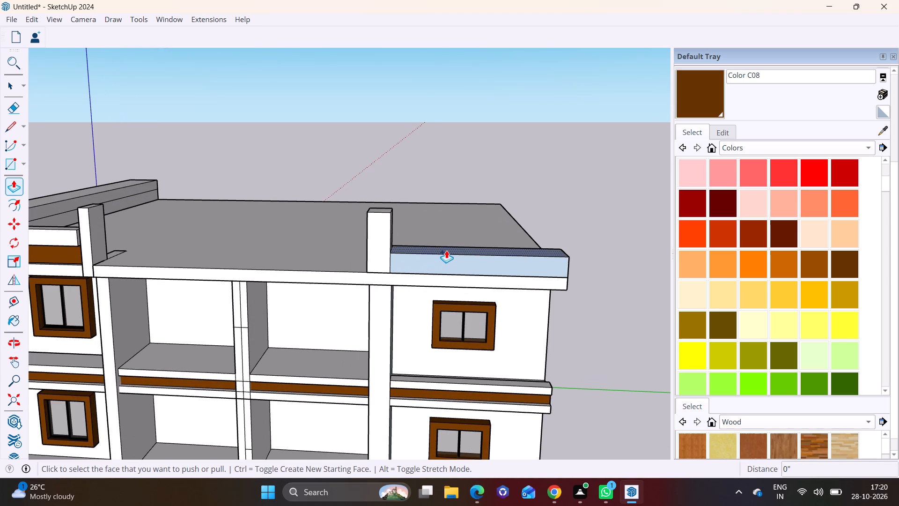
# Push/Pull the end-bay parapet block's top face up as a separate upper tier, using the adjoining parapet as the height reference.
pyautogui.click(446, 250)
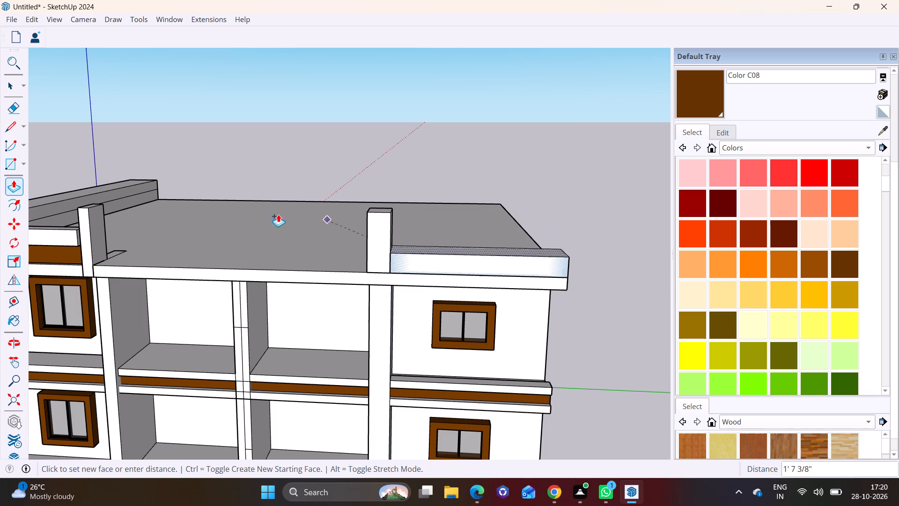
pyautogui.click(67, 227)
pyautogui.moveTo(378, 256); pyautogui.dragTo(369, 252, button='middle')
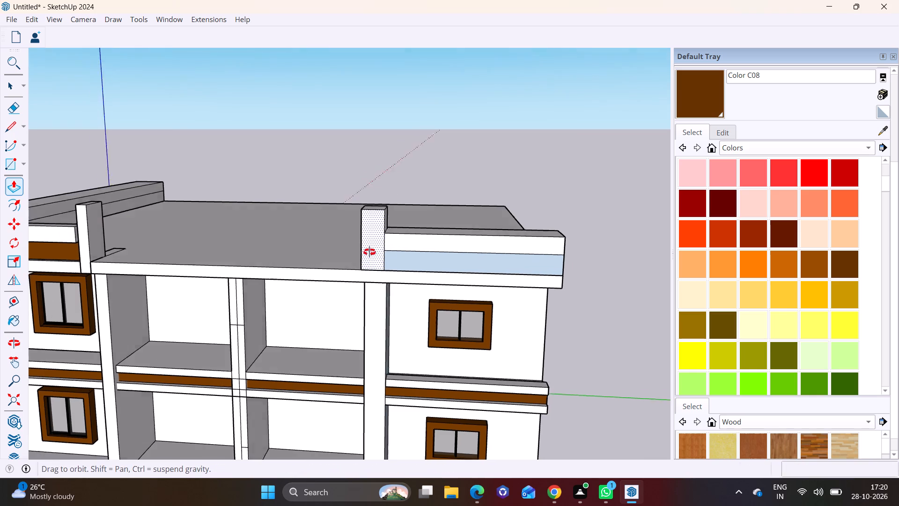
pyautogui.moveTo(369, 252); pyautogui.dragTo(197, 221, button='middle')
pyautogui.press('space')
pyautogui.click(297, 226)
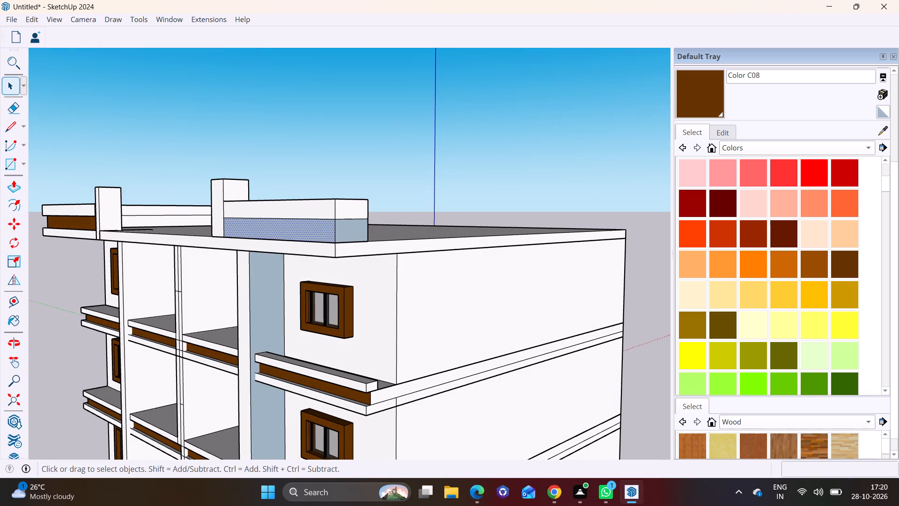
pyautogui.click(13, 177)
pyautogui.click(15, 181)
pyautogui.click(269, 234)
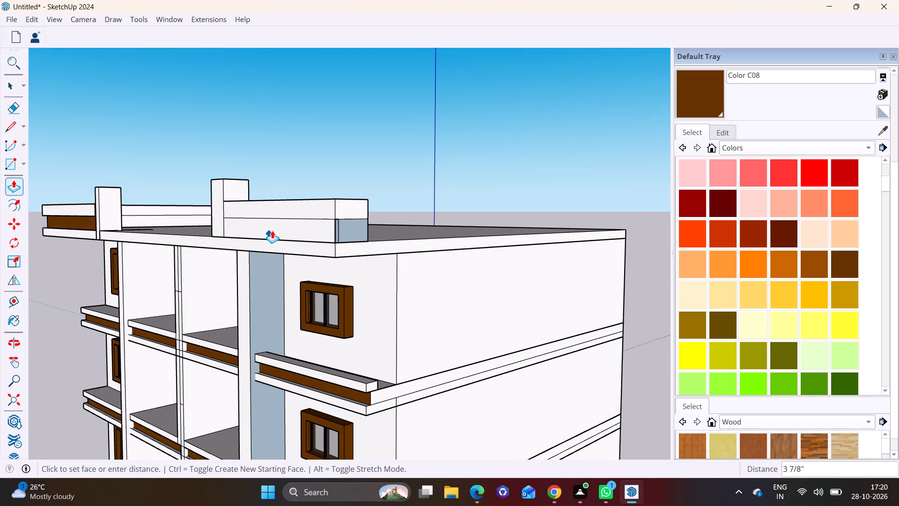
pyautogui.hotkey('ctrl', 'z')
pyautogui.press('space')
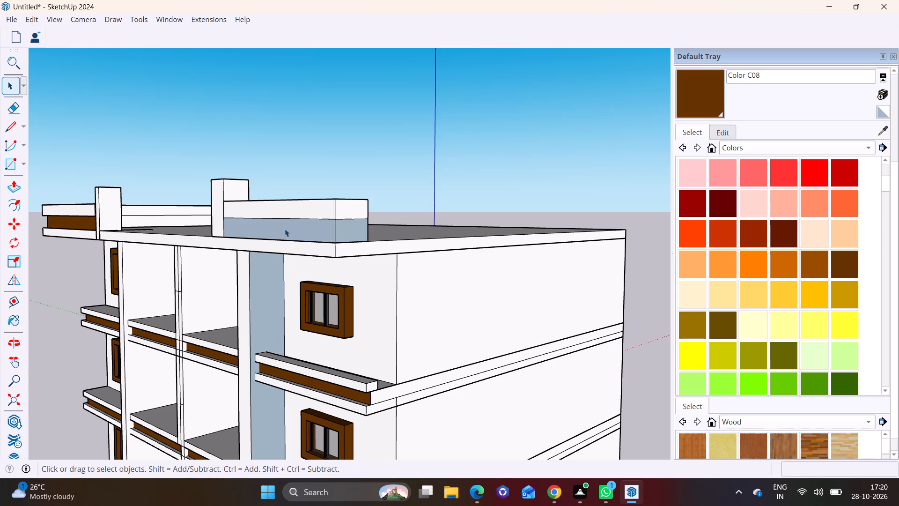
# Push the front face of the end-bay parapet's lower tier inward about 6 1/8" to recess it.
pyautogui.click(285, 229)
pyautogui.moveTo(285, 229); pyautogui.dragTo(323, 235, button='middle')
pyautogui.scroll(7, 325, 236)
pyautogui.click(346, 244)
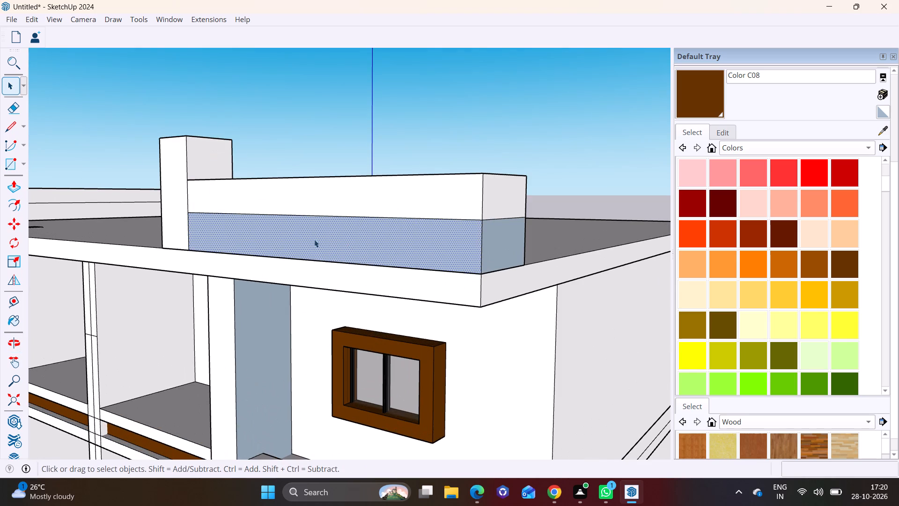
pyautogui.click(13, 183)
pyautogui.click(221, 231)
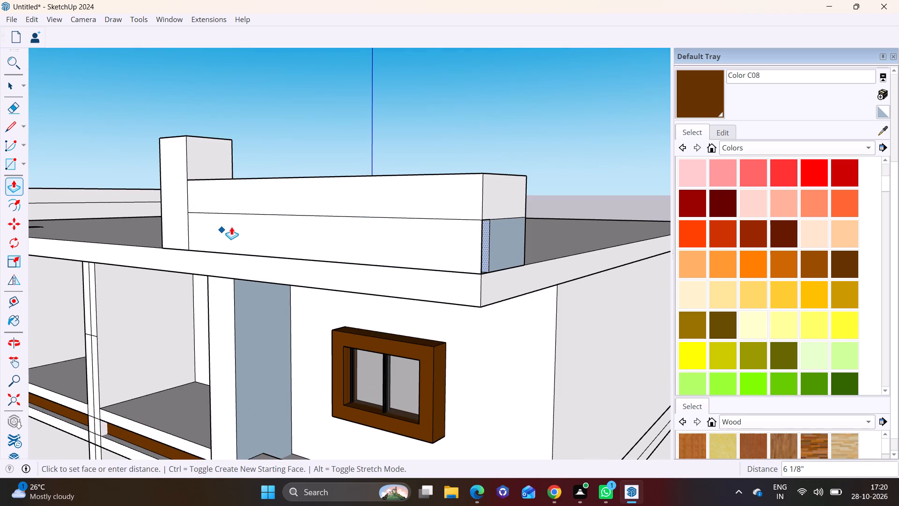
pyautogui.click(231, 227)
# Delete the leftover outer front face and its corner edge from the end-bay parapet's lower tier.
pyautogui.moveTo(328, 247); pyautogui.dragTo(240, 253, button='middle')
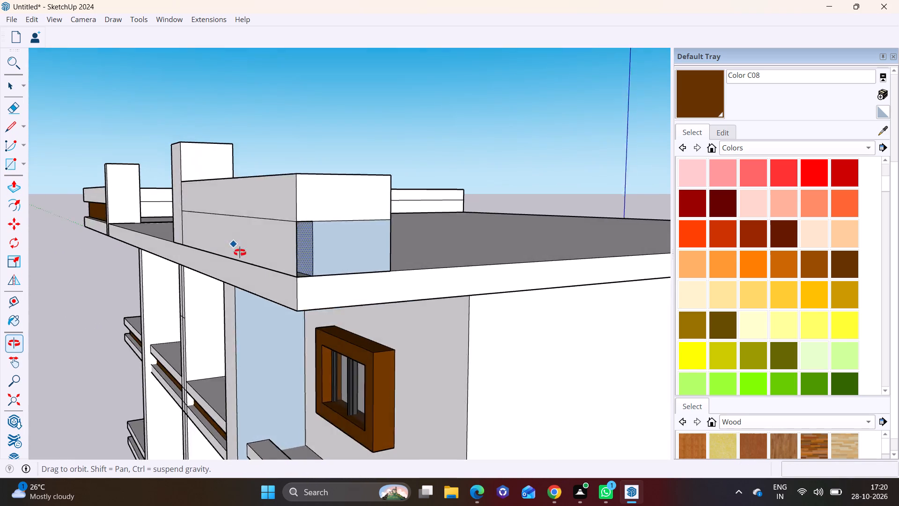
pyautogui.moveTo(240, 253); pyautogui.dragTo(280, 260, button='middle')
pyautogui.press('space')
pyautogui.click(307, 255)
pyautogui.press('Delete')
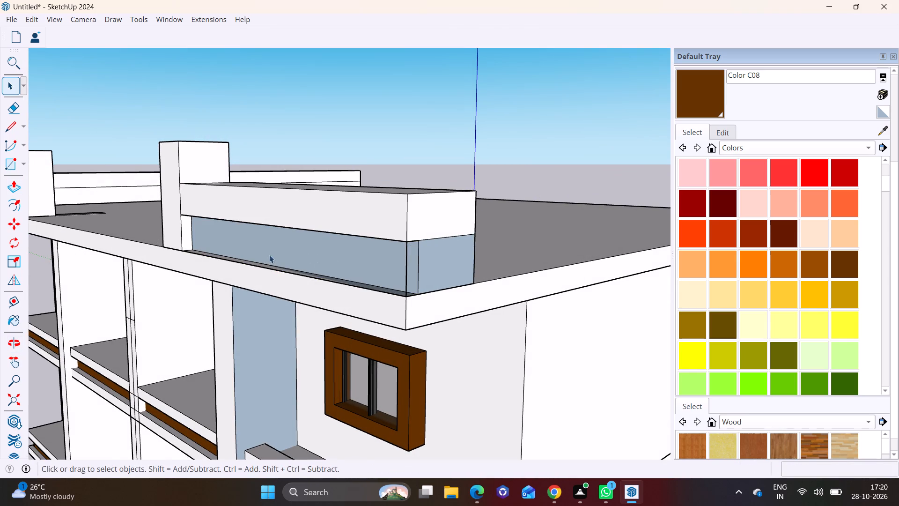
pyautogui.click(406, 260)
pyautogui.press('Delete')
# Paint the recessed front and end face of the end-bay parapet's lower tier brown with Color C08.
pyautogui.click(696, 95)
pyautogui.click(393, 266)
pyautogui.click(454, 257)
# Draw a rectangle about 43' 1 1/2" by 1' 8 3/16" along the roof slab's side edge, starting at the end-bay parapet's inner corner.
pyautogui.scroll(-4, 418, 265)
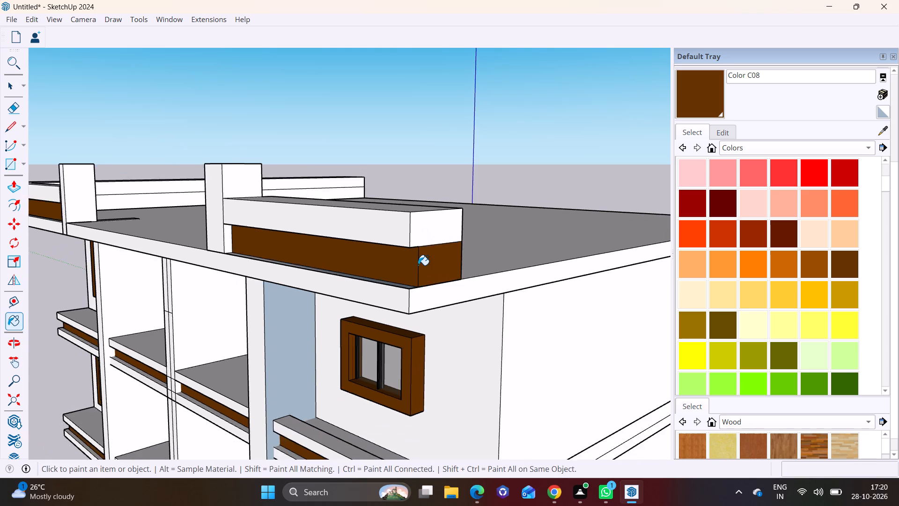
pyautogui.scroll(-6, 418, 265)
pyautogui.moveTo(420, 236); pyautogui.dragTo(165, 242, button='middle')
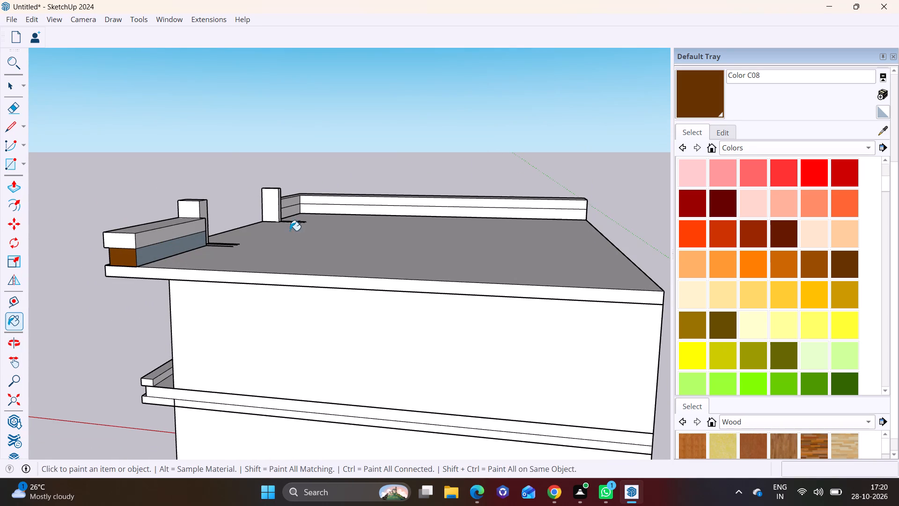
pyautogui.click(23, 164)
pyautogui.click(35, 183)
pyautogui.moveTo(204, 273); pyautogui.dragTo(204, 300, button='middle')
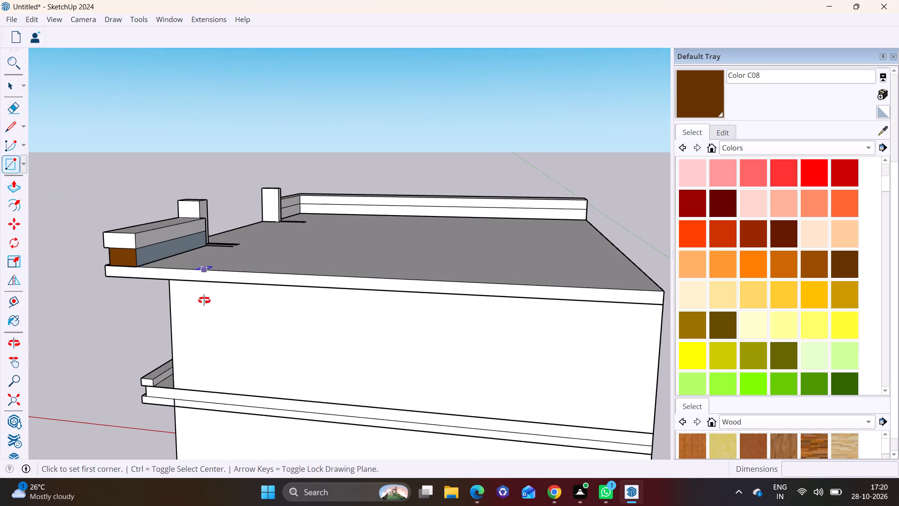
pyautogui.moveTo(204, 300); pyautogui.dragTo(217, 354, button='middle')
pyautogui.scroll(3, 203, 349)
pyautogui.moveTo(202, 351); pyautogui.dragTo(119, 258, button='middle')
pyautogui.moveTo(169, 309); pyautogui.dragTo(216, 342, button='middle')
pyautogui.scroll(2, 186, 342)
pyautogui.moveTo(80, 358); pyautogui.dragTo(89, 357)
pyautogui.scroll(-3, 194, 327)
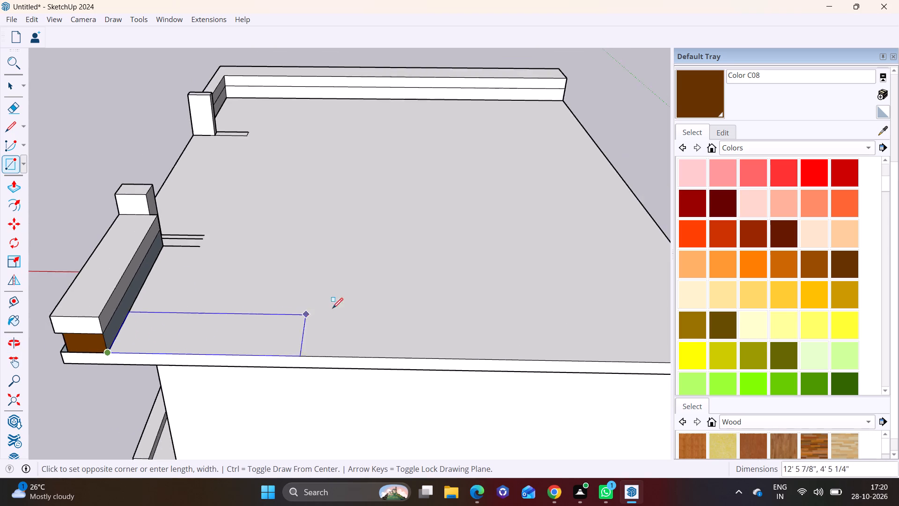
pyautogui.scroll(-3, 332, 308)
pyautogui.keyDown('shift'); pyautogui.moveTo(523, 327); pyautogui.dragTo(362, 357, button='middle'); pyautogui.keyUp('shift')
pyautogui.click(507, 372)
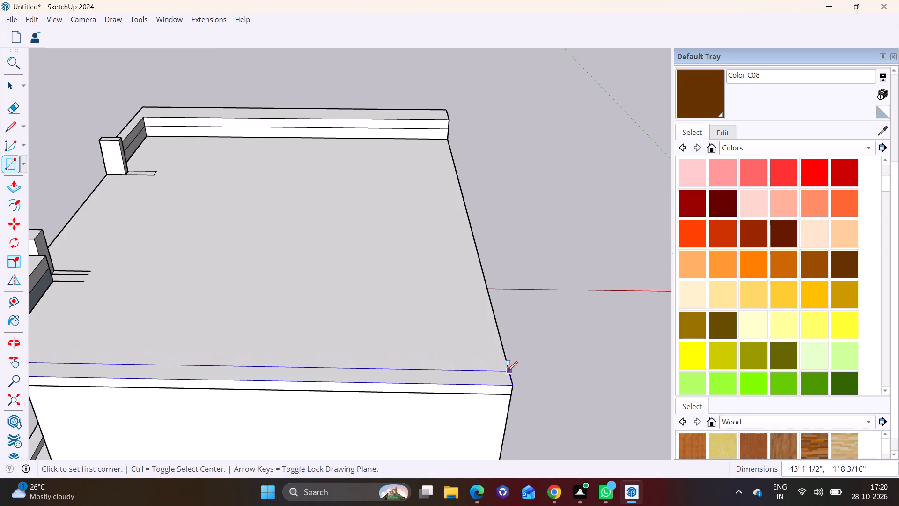
# Push/Pull the side-edge rectangle up 1' 7 3/8" to form a parapet along the roof's side.
pyautogui.press('space')
pyautogui.click(401, 374)
pyautogui.click(5, 187)
pyautogui.keyDown('shift'); pyautogui.moveTo(176, 254); pyautogui.dragTo(391, 248, button='middle'); pyautogui.keyUp('shift')
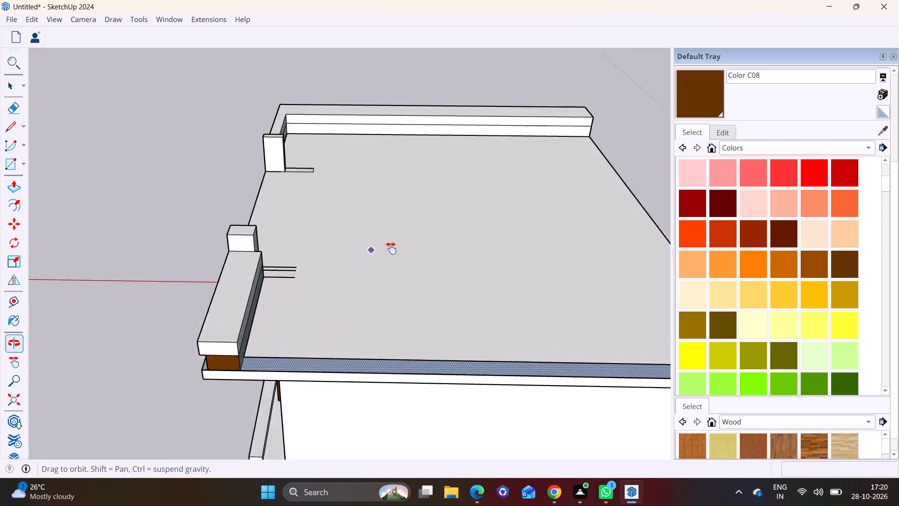
pyautogui.keyDown('shift'); pyautogui.moveTo(391, 248); pyautogui.dragTo(393, 248, button='middle'); pyautogui.keyUp('shift')
pyautogui.keyDown('shift'); pyautogui.scroll(-1, 393, 248); pyautogui.keyUp('shift')
pyautogui.click(326, 350)
pyautogui.click(277, 327)
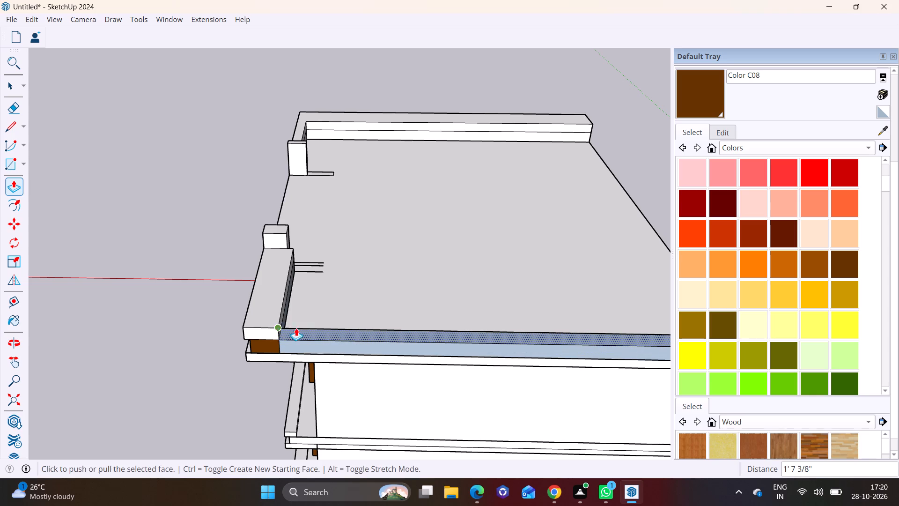
# Draw a narrow rectangle along the roof's remaining open rear edge, from the new side parapet's corner to the opposite parapet.
pyautogui.scroll(-3, 368, 297)
pyautogui.moveTo(554, 313); pyautogui.dragTo(160, 327, button='middle')
pyautogui.keyDown('shift'); pyautogui.moveTo(182, 293); pyautogui.dragTo(308, 293, button='middle'); pyautogui.keyUp('shift')
pyautogui.moveTo(358, 327); pyautogui.dragTo(229, 312, button='middle')
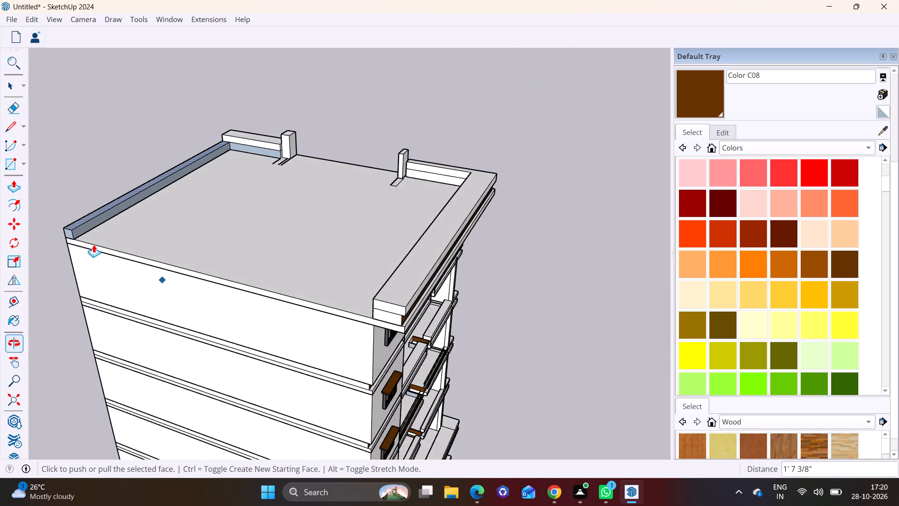
pyautogui.scroll(7, 78, 226)
pyautogui.click(24, 162)
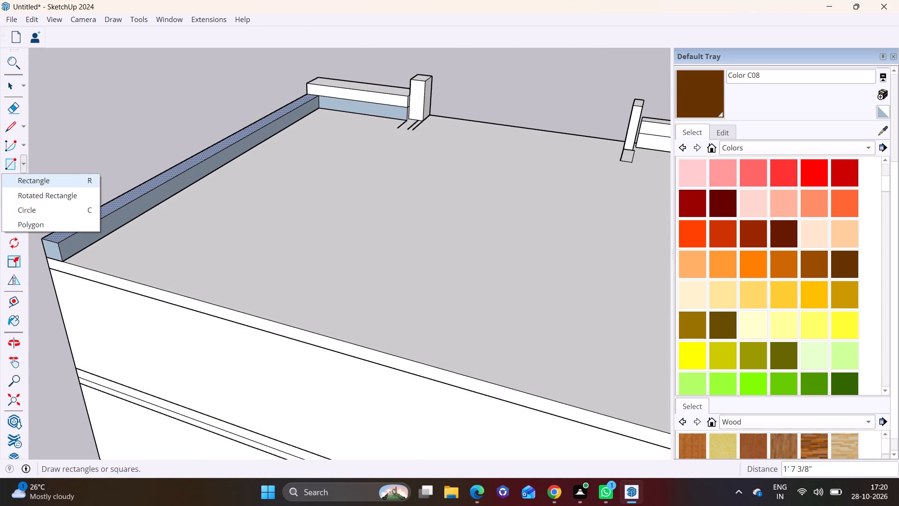
pyautogui.click(28, 179)
pyautogui.click(66, 258)
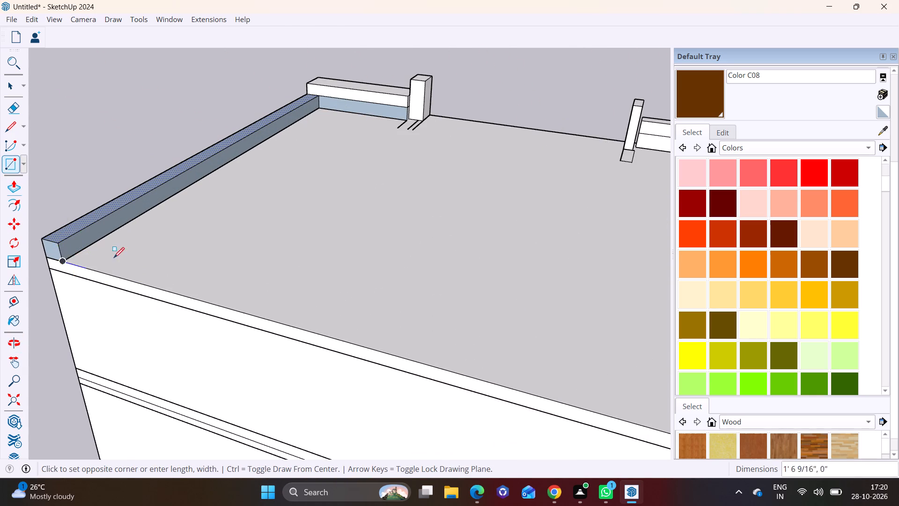
pyautogui.scroll(-5, 267, 283)
pyautogui.keyDown('shift'); pyautogui.moveTo(520, 336); pyautogui.dragTo(252, 327, button='middle'); pyautogui.keyUp('shift')
pyautogui.moveTo(355, 363); pyautogui.dragTo(454, 365, button='middle')
pyautogui.scroll(1, 450, 376)
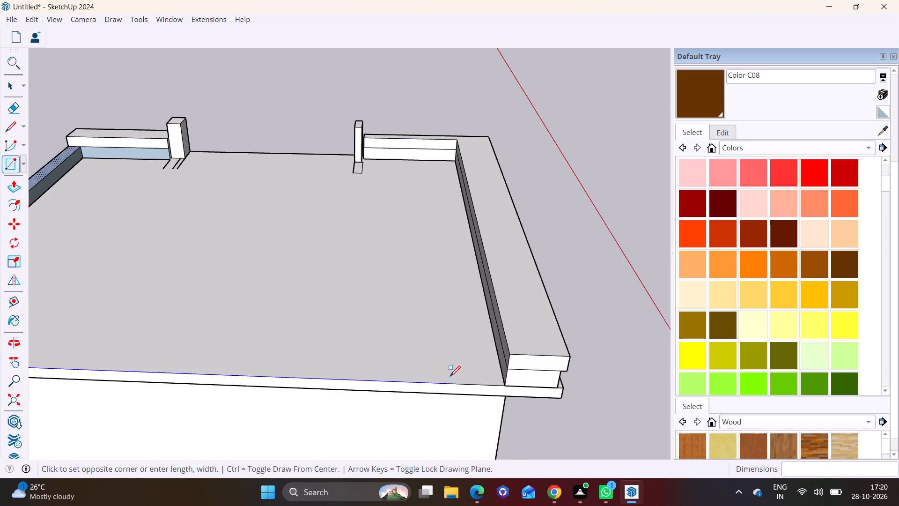
pyautogui.scroll(1, 450, 376)
pyautogui.click(507, 371)
# Push/Pull the rear-edge rectangle up into a parapet, using the adjoining parapet as the height reference.
pyautogui.press('space')
pyautogui.click(442, 381)
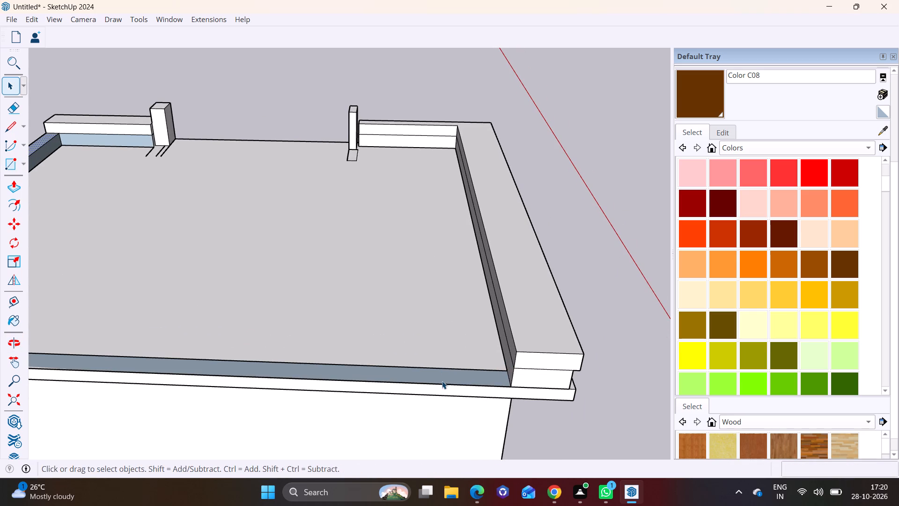
pyautogui.click(16, 187)
pyautogui.click(445, 380)
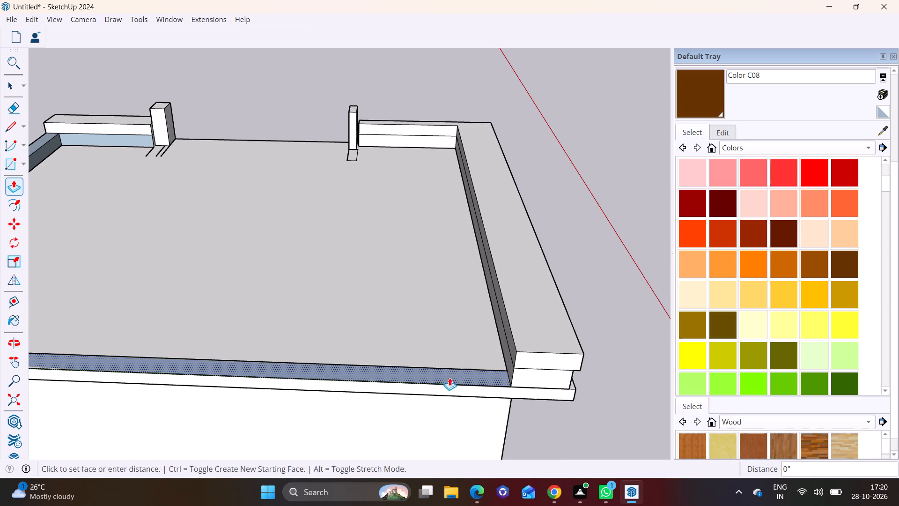
pyautogui.click(472, 373)
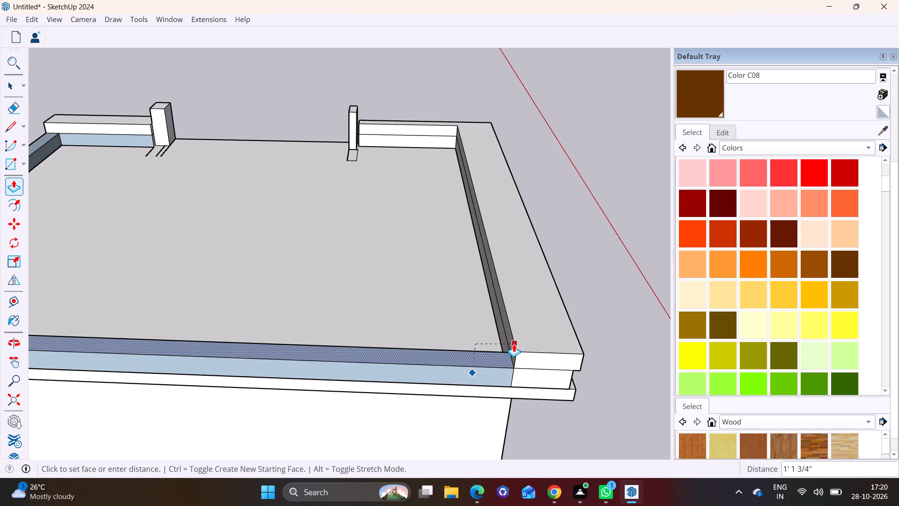
pyautogui.click(514, 344)
pyautogui.click(494, 356)
pyautogui.click(513, 342)
pyautogui.press('space')
pyautogui.click(601, 329)
# Examine the building's facades, canopies, windows and roof parapets from the outside.
pyautogui.moveTo(584, 301); pyautogui.dragTo(0, 277, button='middle')
pyautogui.scroll(-3, 192, 249)
pyautogui.moveTo(221, 256); pyautogui.dragTo(243, 151, button='middle')
pyautogui.scroll(-3, 244, 201)
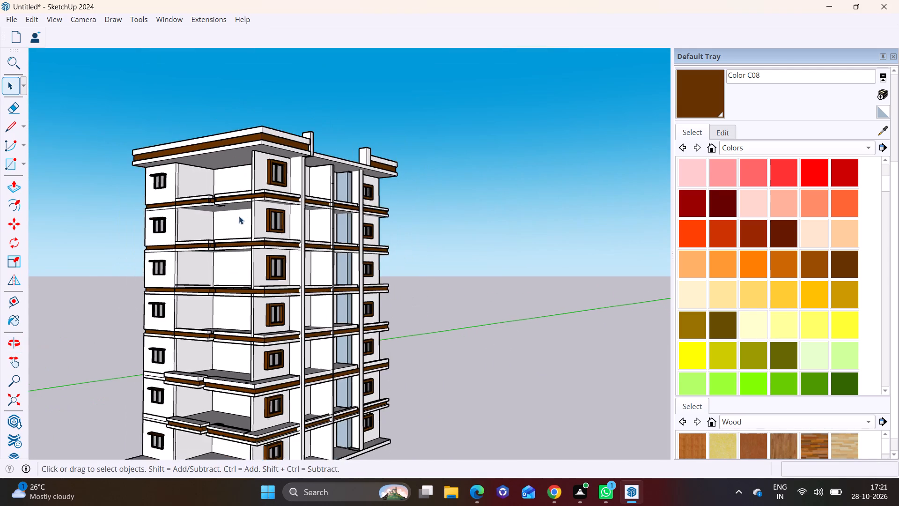
pyautogui.scroll(-4, 239, 216)
pyautogui.moveTo(247, 270); pyautogui.dragTo(159, 290, button='middle')
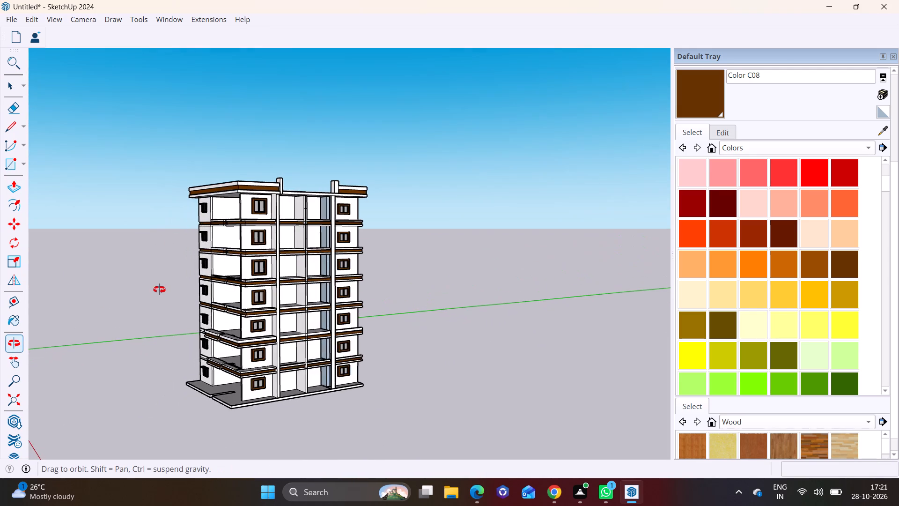
pyautogui.moveTo(159, 290); pyautogui.dragTo(159, 289, button='middle')
pyautogui.scroll(7, 267, 290)
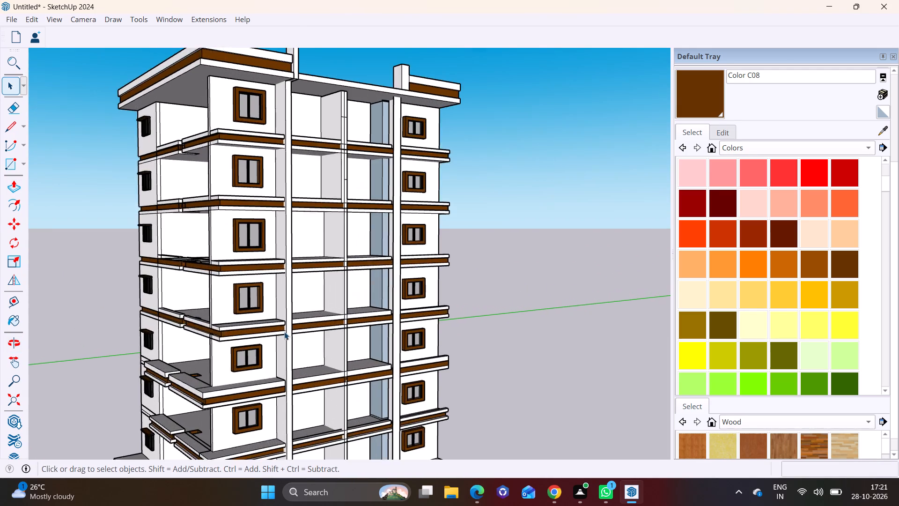
pyautogui.scroll(-9, 285, 332)
pyautogui.moveTo(299, 343); pyautogui.dragTo(352, 270, button='middle')
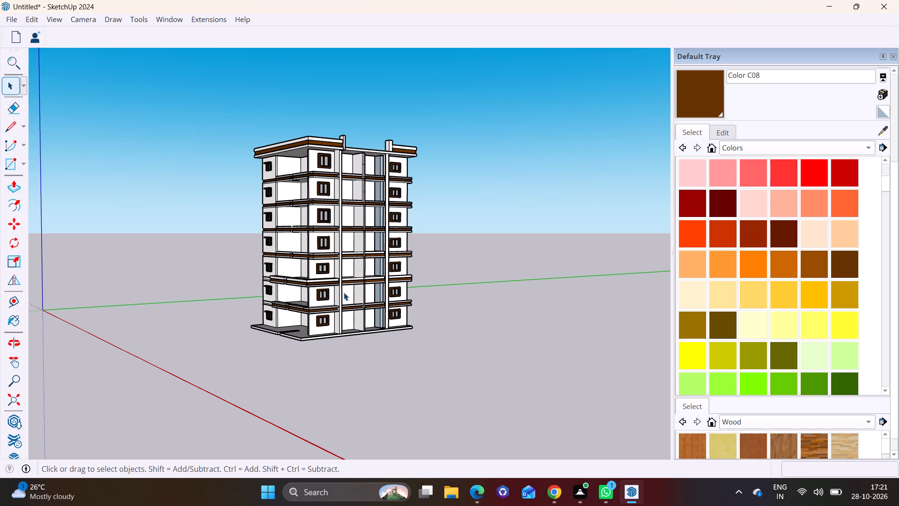
# Open the ground slab group at the building's base and Push/Pull its bottom face downward 1' 5 1/2".
pyautogui.moveTo(342, 292); pyautogui.dragTo(397, 188, button='middle')
pyautogui.scroll(7, 301, 298)
pyautogui.moveTo(309, 310); pyautogui.dragTo(391, 244, button='middle')
pyautogui.click(384, 318)
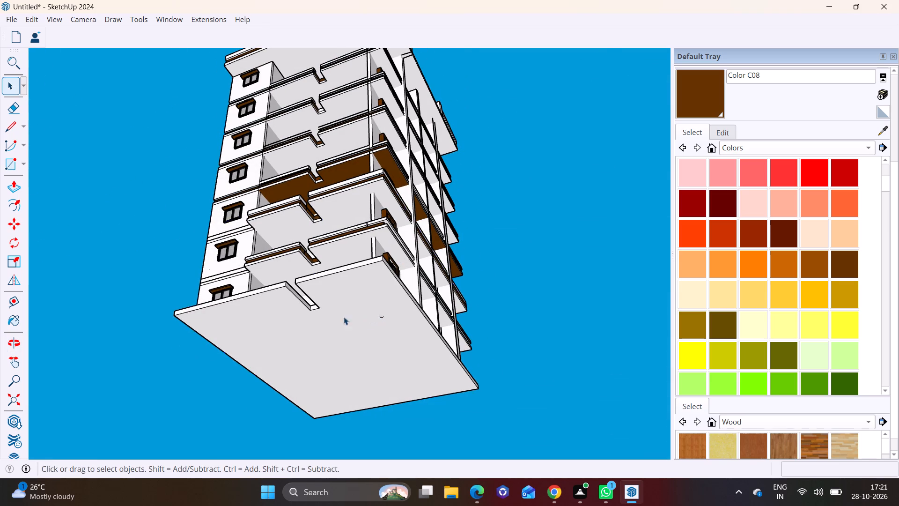
pyautogui.click(252, 325)
pyautogui.doubleClick(252, 327)
pyautogui.click(267, 332)
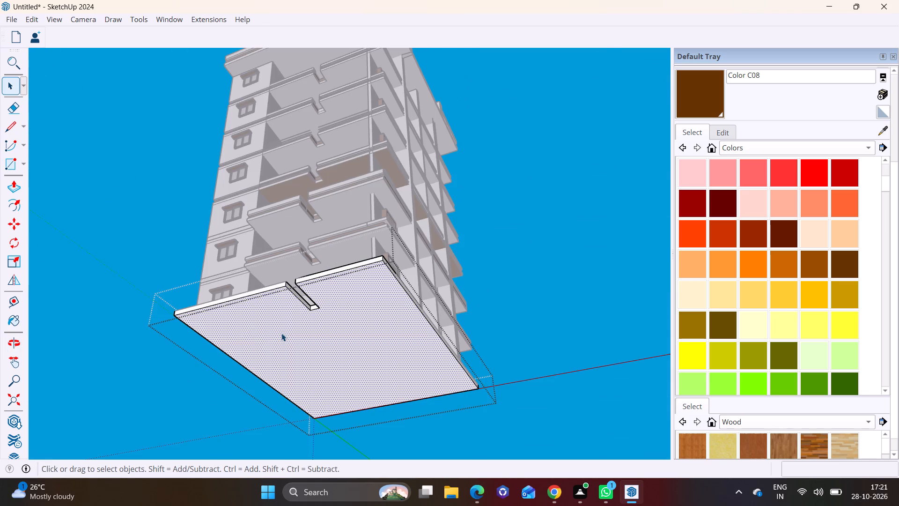
pyautogui.click(8, 189)
pyautogui.click(265, 342)
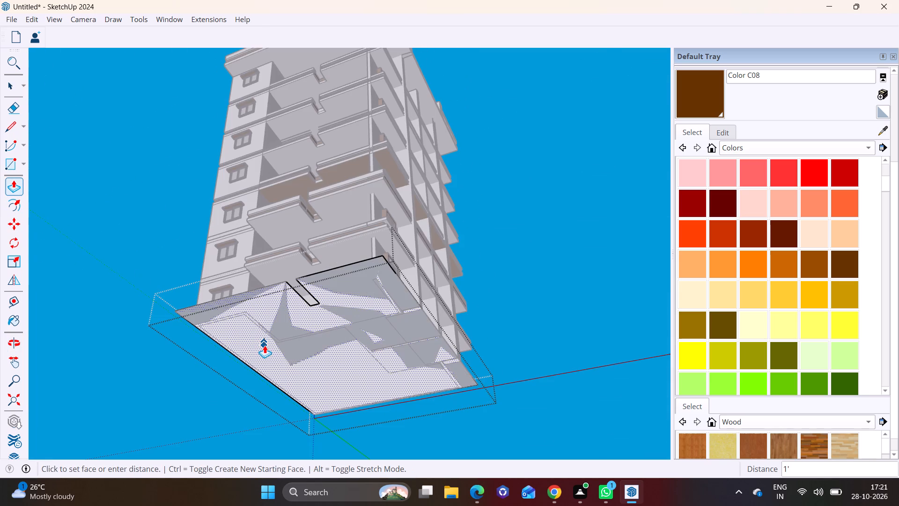
pyautogui.hotkey('ctrl', 'z')
pyautogui.keyDown('shift'); pyautogui.moveTo(273, 348); pyautogui.dragTo(273, 315, button='middle'); pyautogui.keyUp('shift')
pyautogui.click(312, 312)
pyautogui.click(312, 318)
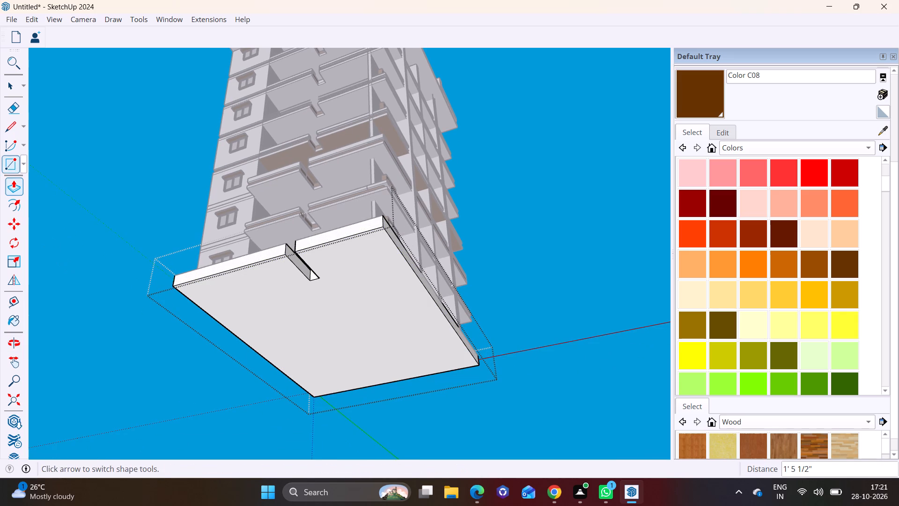
# Draw a 7' 1 1/4" by 7' 1 1/4" square on the ground slab's underside near one corner.
pyautogui.click(22, 164)
pyautogui.click(25, 176)
pyautogui.scroll(3, 360, 253)
pyautogui.moveTo(357, 282); pyautogui.dragTo(453, 259, button='middle')
pyautogui.moveTo(375, 323); pyautogui.dragTo(392, 239, button='middle')
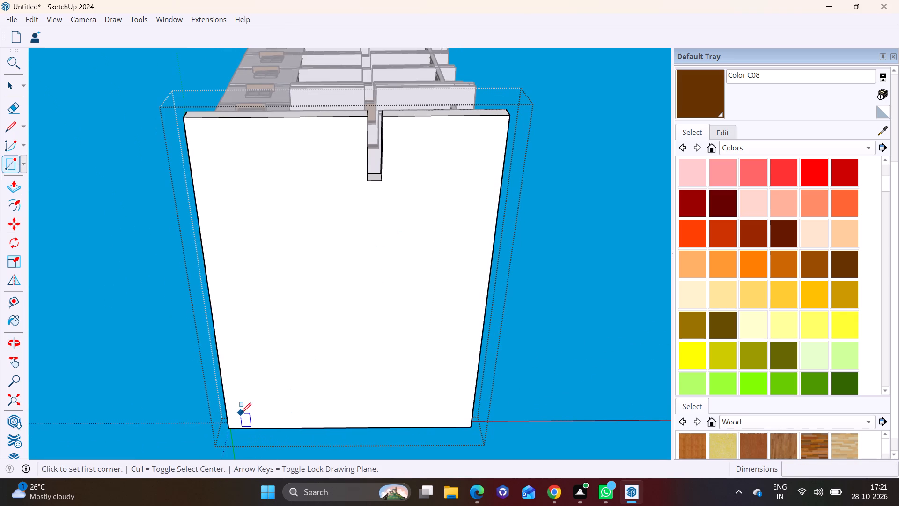
pyautogui.click(241, 413)
pyautogui.click(278, 385)
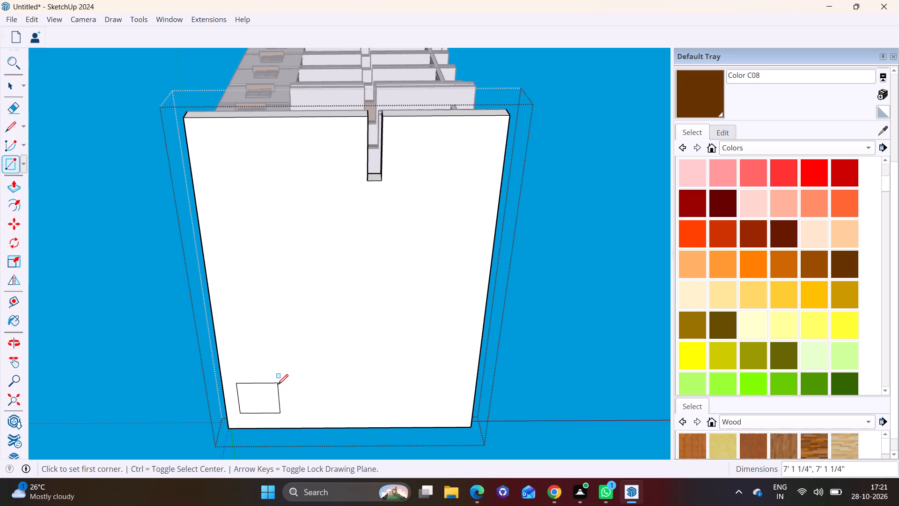
# Group the square on the slab's underside and open the new group for editing.
pyautogui.press('space')
pyautogui.doubleClick(257, 402)
pyautogui.rightClick(257, 402)
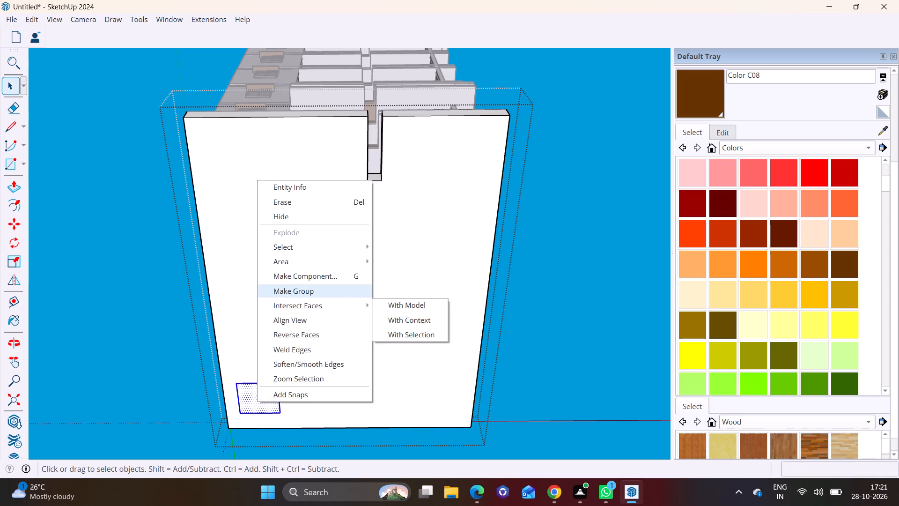
pyautogui.click(288, 295)
pyautogui.moveTo(243, 391); pyautogui.dragTo(248, 391)
pyautogui.click(265, 390)
pyautogui.moveTo(265, 390); pyautogui.dragTo(259, 392)
pyautogui.click(237, 396)
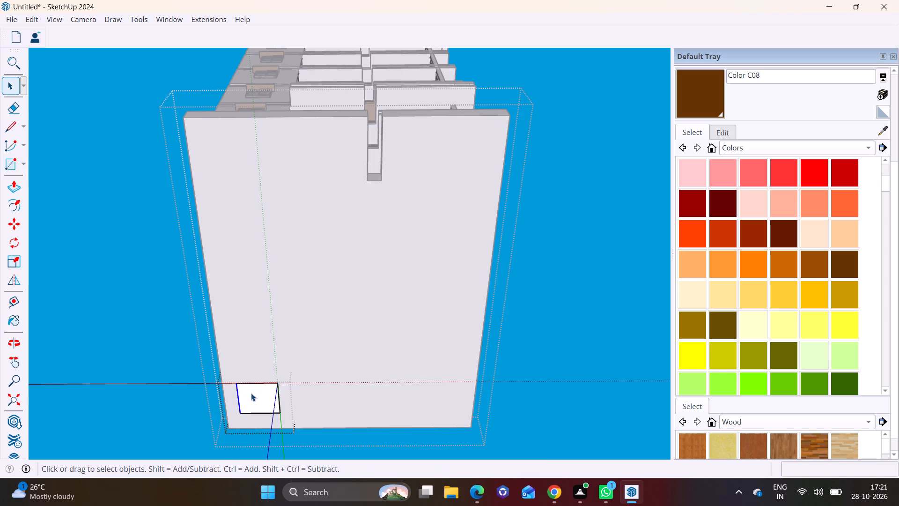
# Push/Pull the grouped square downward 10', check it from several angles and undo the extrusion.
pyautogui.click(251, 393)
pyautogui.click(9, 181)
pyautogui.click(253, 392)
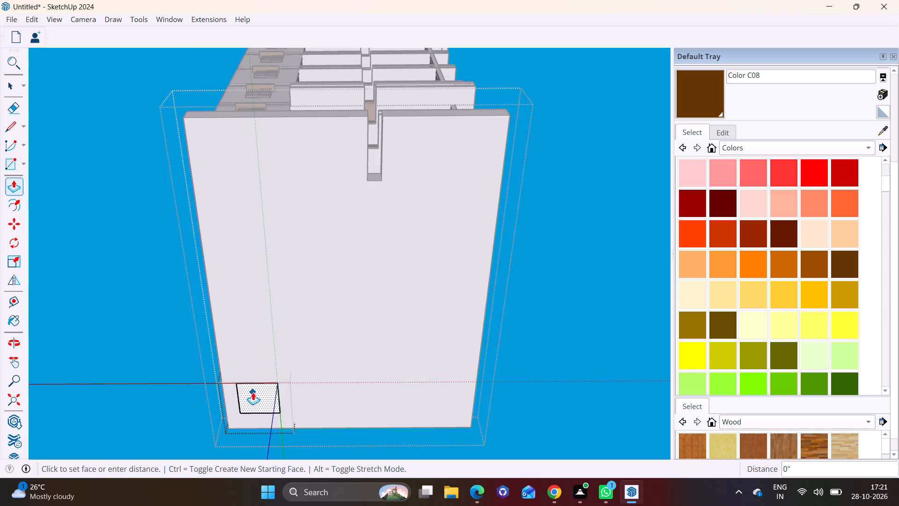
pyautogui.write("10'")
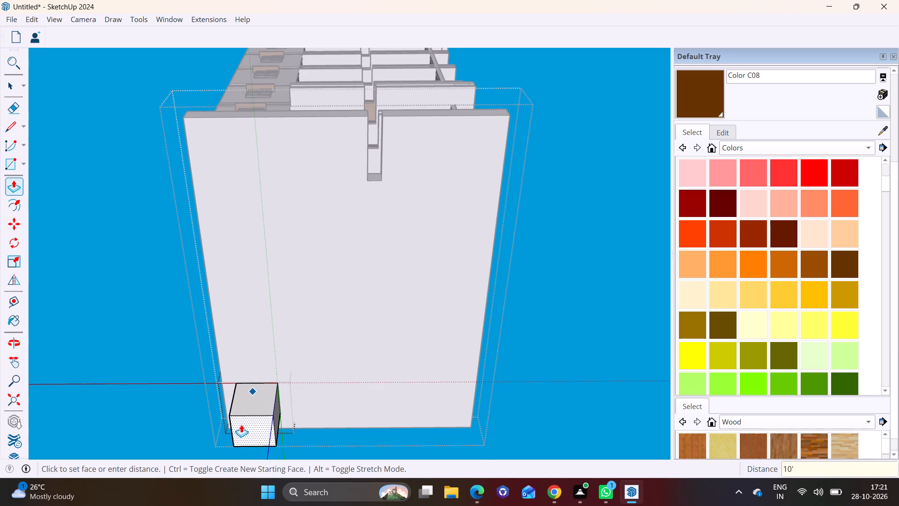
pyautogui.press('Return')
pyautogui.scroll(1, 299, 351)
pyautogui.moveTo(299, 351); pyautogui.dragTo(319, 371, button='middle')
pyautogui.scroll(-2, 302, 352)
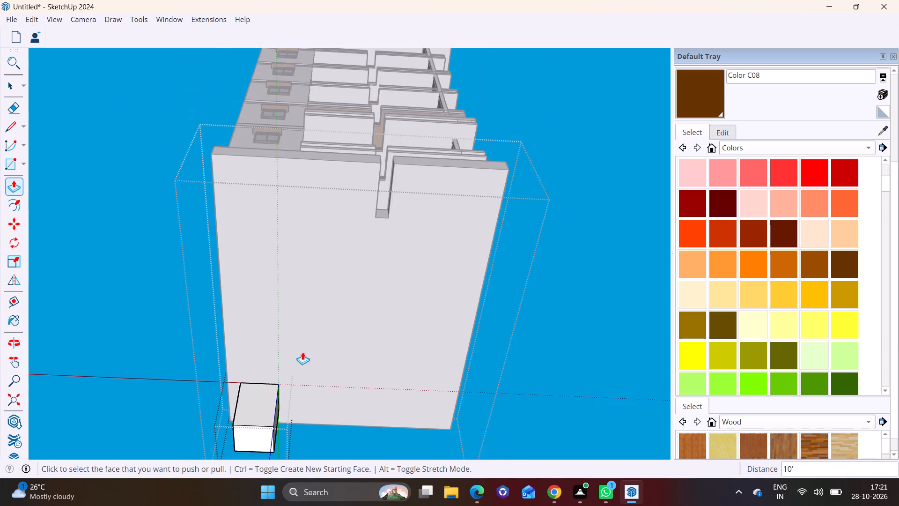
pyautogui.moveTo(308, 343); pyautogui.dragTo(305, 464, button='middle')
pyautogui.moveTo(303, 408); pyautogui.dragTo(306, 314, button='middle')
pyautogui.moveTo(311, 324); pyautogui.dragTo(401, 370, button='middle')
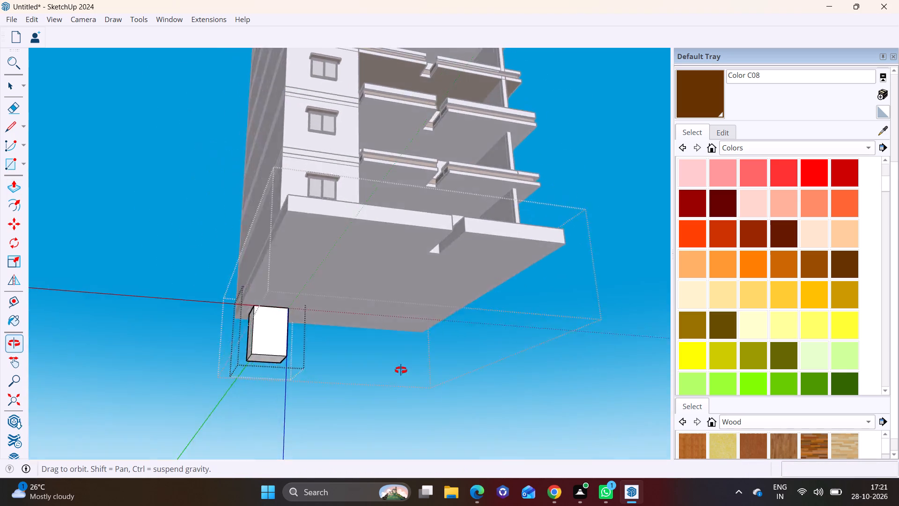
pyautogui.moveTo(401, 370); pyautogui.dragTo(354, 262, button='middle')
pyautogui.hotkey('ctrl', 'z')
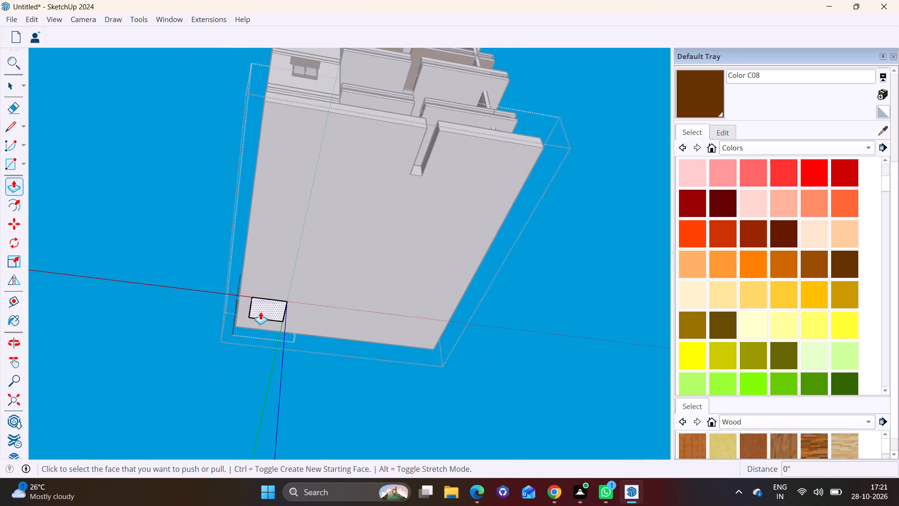
# Push/Pull the grouped square downward 10' into a column beneath the ground slab and close its group.
pyautogui.click(263, 306)
pyautogui.write("10'")
pyautogui.press('Return')
pyautogui.scroll(1, 263, 397)
pyautogui.moveTo(264, 211); pyautogui.dragTo(393, 347, button='middle')
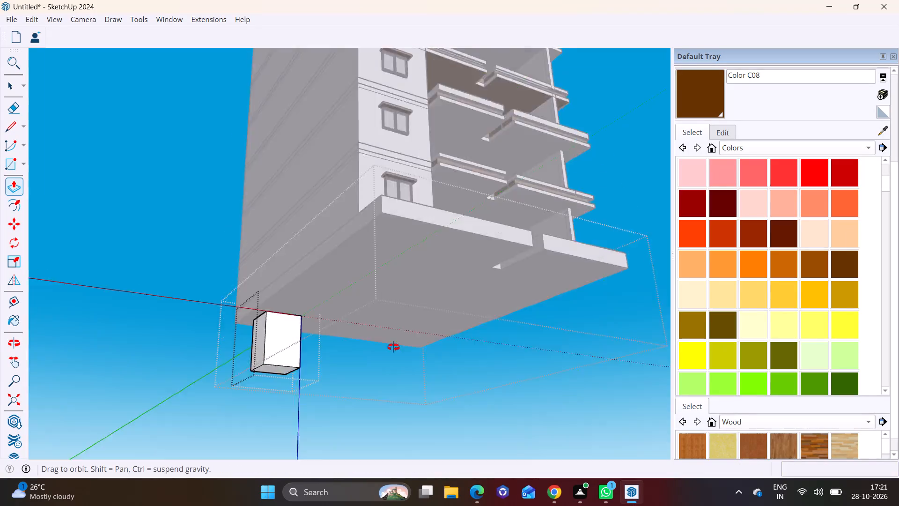
pyautogui.moveTo(393, 347); pyautogui.dragTo(475, 402, button='middle')
pyautogui.scroll(-5, 404, 382)
pyautogui.press('space')
pyautogui.click(400, 406)
# Open the column's group and Push/Pull one side face inward about 3' 6".
pyautogui.moveTo(379, 388); pyautogui.dragTo(400, 401, button='middle')
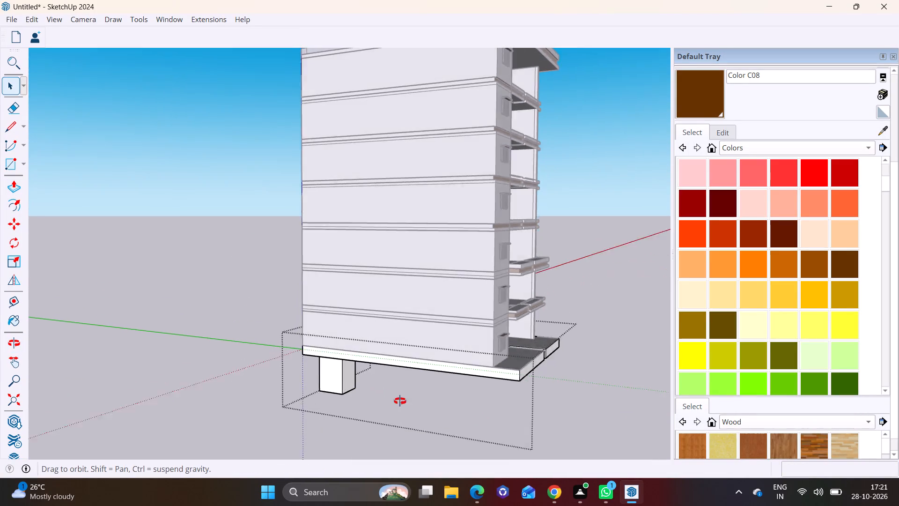
pyautogui.moveTo(400, 401); pyautogui.dragTo(430, 407, button='middle')
pyautogui.scroll(12, 370, 392)
pyautogui.middleClick(333, 367)
pyautogui.moveTo(332, 357); pyautogui.dragTo(318, 283, button='middle')
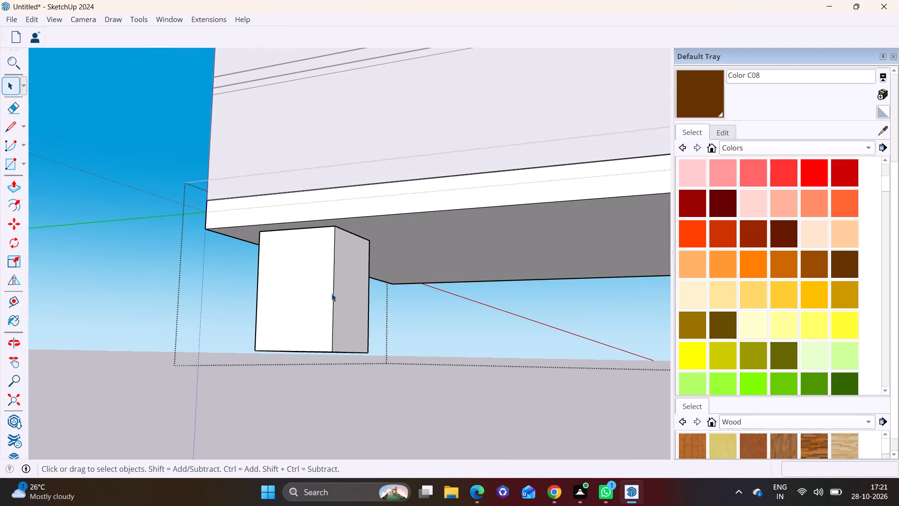
pyautogui.click(343, 294)
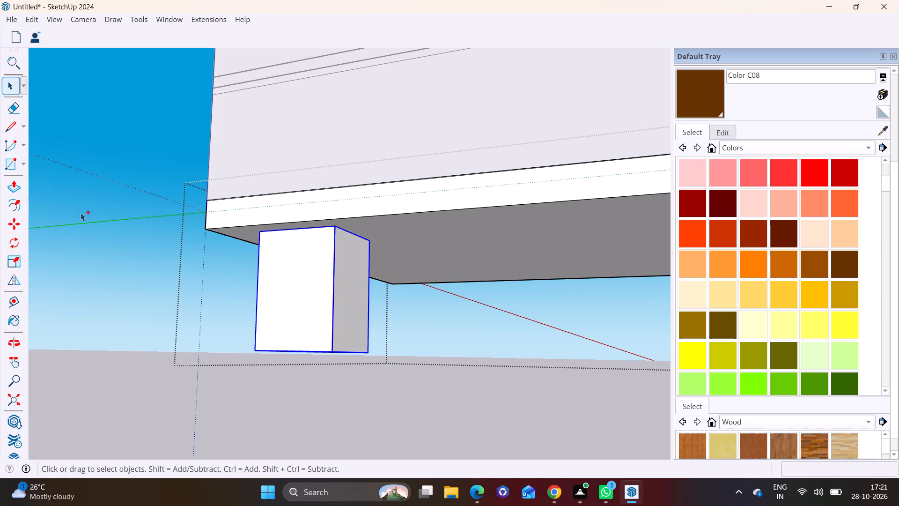
pyautogui.doubleClick(359, 323)
pyautogui.click(342, 310)
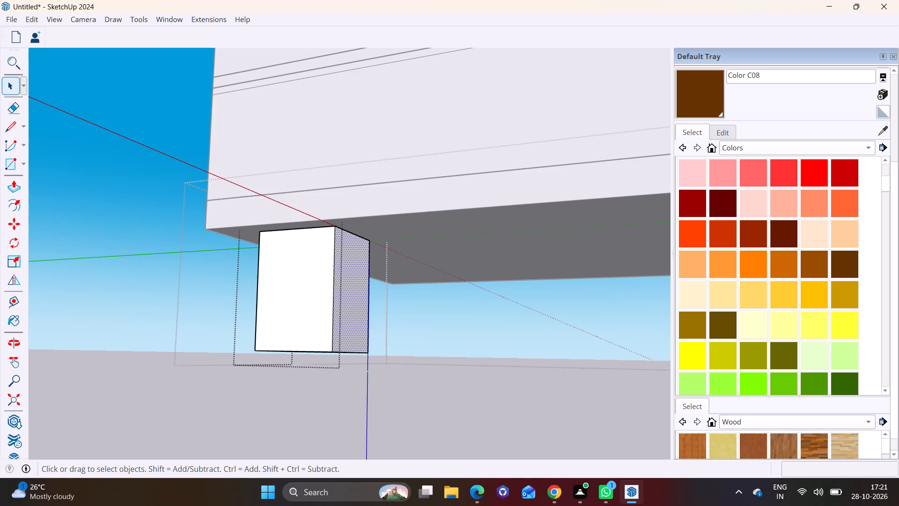
pyautogui.click(7, 185)
pyautogui.click(347, 276)
pyautogui.click(309, 272)
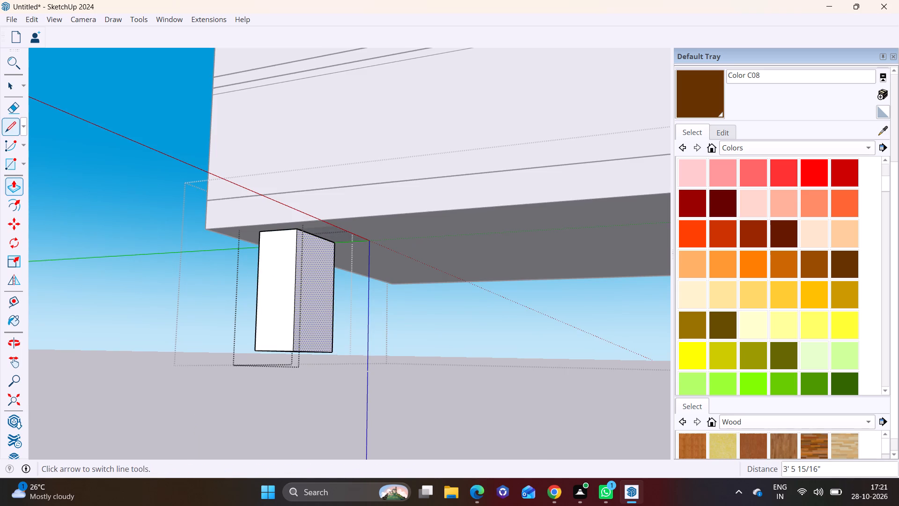
pyautogui.click(3, 87)
# Push/Pull the column's adjacent side face inward about 4' 1 3/8" and close the column's group.
pyautogui.moveTo(301, 227); pyautogui.dragTo(8, 212, button='middle')
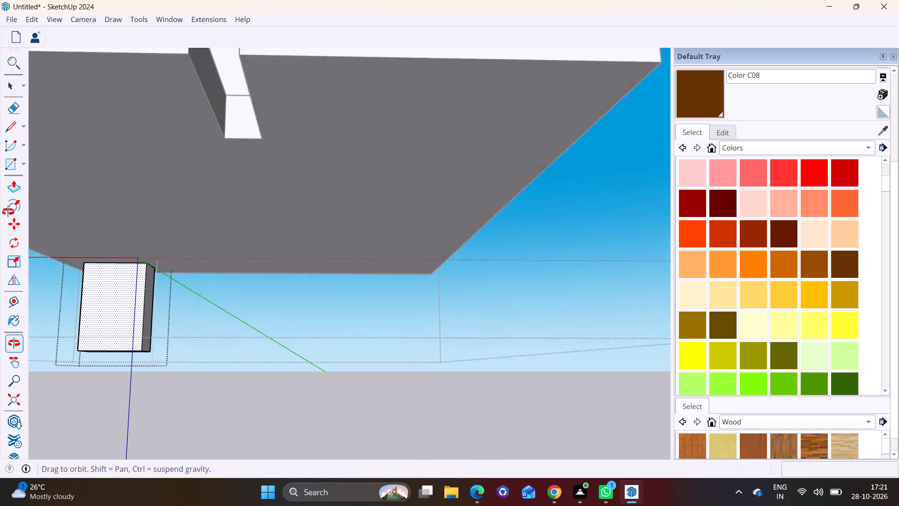
pyautogui.moveTo(8, 212); pyautogui.dragTo(0, 212, button='middle')
pyautogui.scroll(2, 236, 278)
pyautogui.moveTo(182, 280); pyautogui.dragTo(100, 270, button='middle')
pyautogui.keyDown('shift'); pyautogui.moveTo(148, 275); pyautogui.dragTo(309, 290, button='middle'); pyautogui.keyUp('shift')
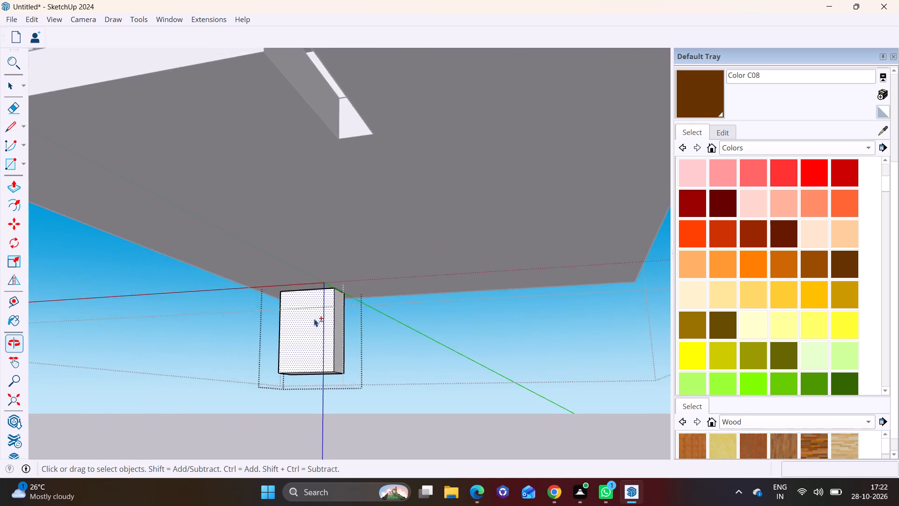
pyautogui.scroll(3, 327, 332)
pyautogui.moveTo(314, 333); pyautogui.dragTo(283, 336, button='middle')
pyautogui.scroll(3, 299, 342)
pyautogui.doubleClick(368, 335)
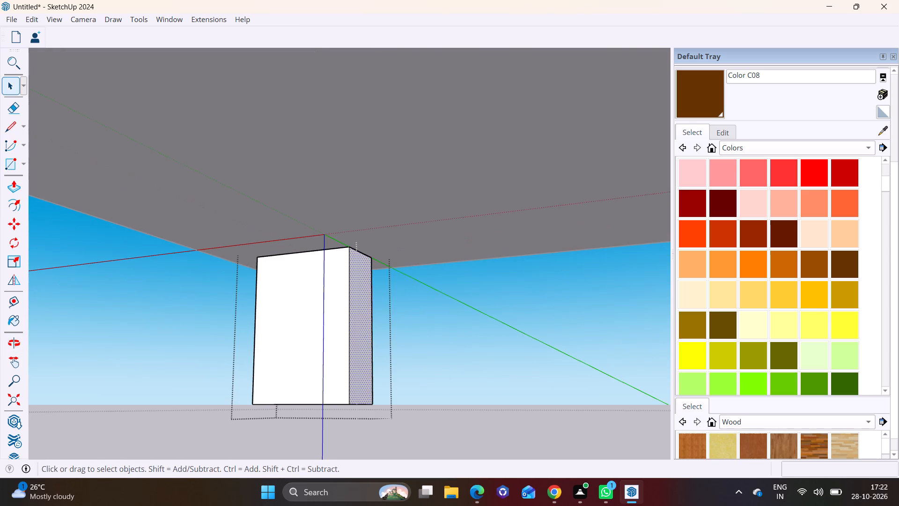
pyautogui.click(10, 178)
pyautogui.click(367, 312)
pyautogui.click(313, 311)
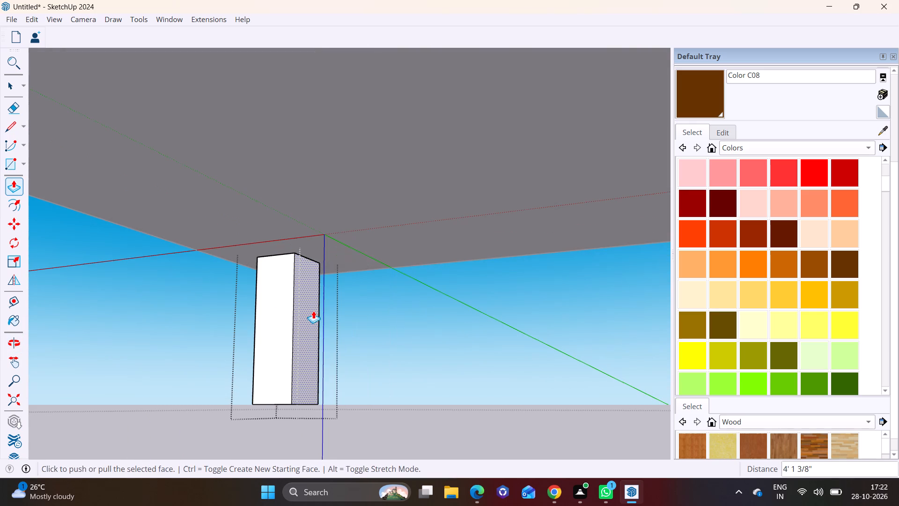
pyautogui.press('space')
pyautogui.click(210, 342)
# Copy the column twice in a row along the slab's edge, at spacings of about 23' 3" and 22' 9".
pyautogui.moveTo(264, 332); pyautogui.dragTo(672, 385, button='middle')
pyautogui.scroll(-8, 489, 351)
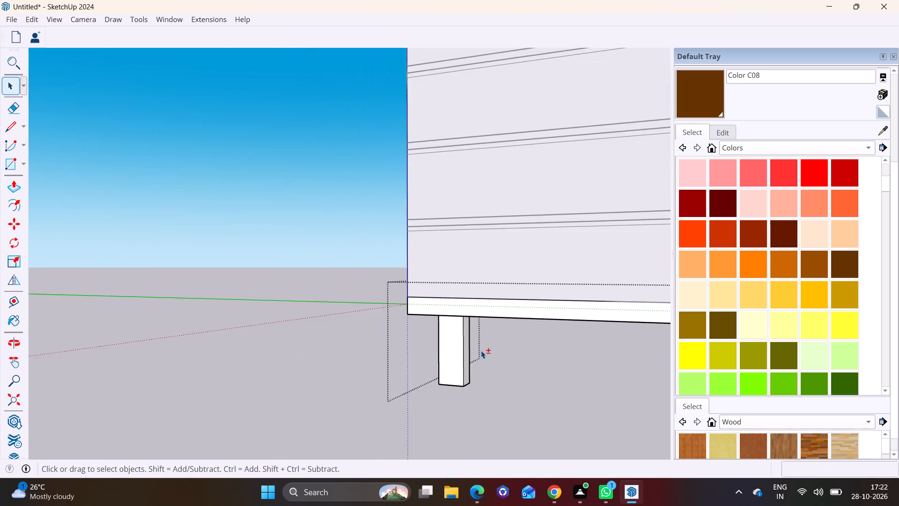
pyautogui.keyDown('shift'); pyautogui.moveTo(475, 350); pyautogui.dragTo(212, 327, button='middle'); pyautogui.keyUp('shift')
pyautogui.moveTo(394, 317); pyautogui.dragTo(488, 172, button='middle')
pyautogui.click(240, 225)
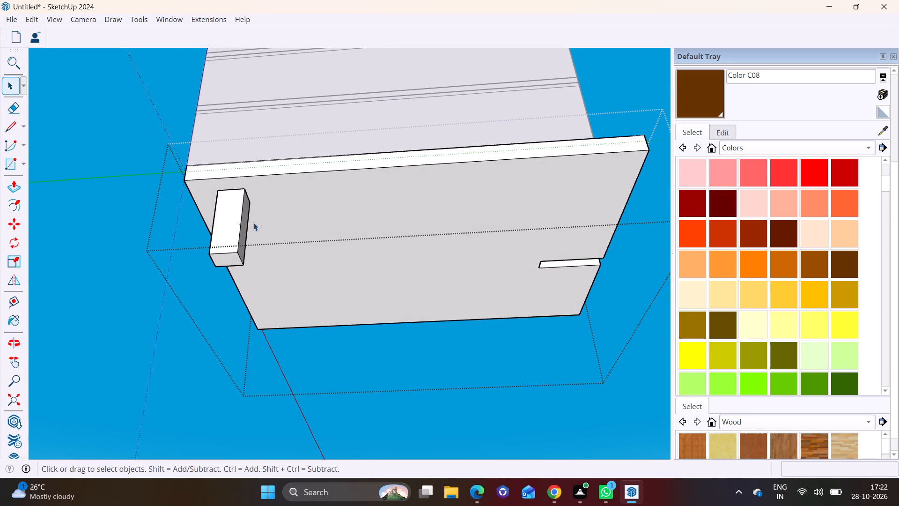
pyautogui.moveTo(275, 218); pyautogui.dragTo(324, 176, button='middle')
pyautogui.press('m')
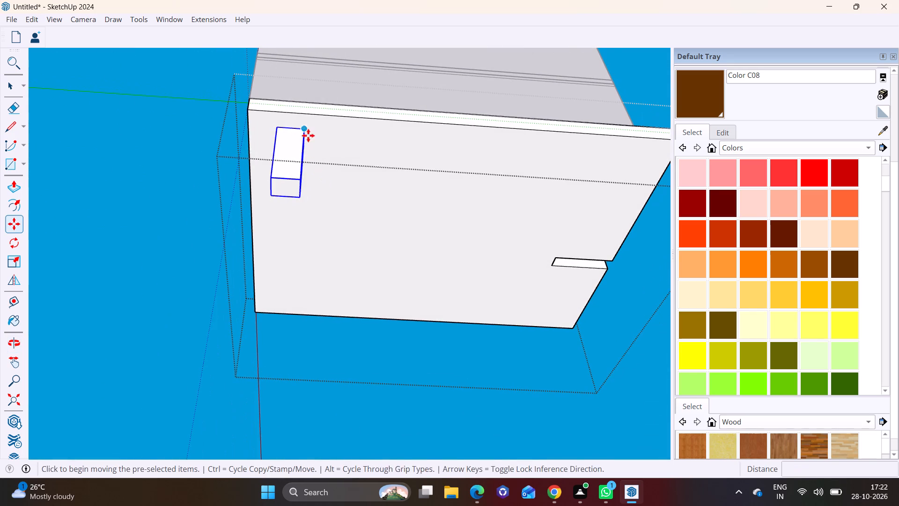
pyautogui.click(302, 133)
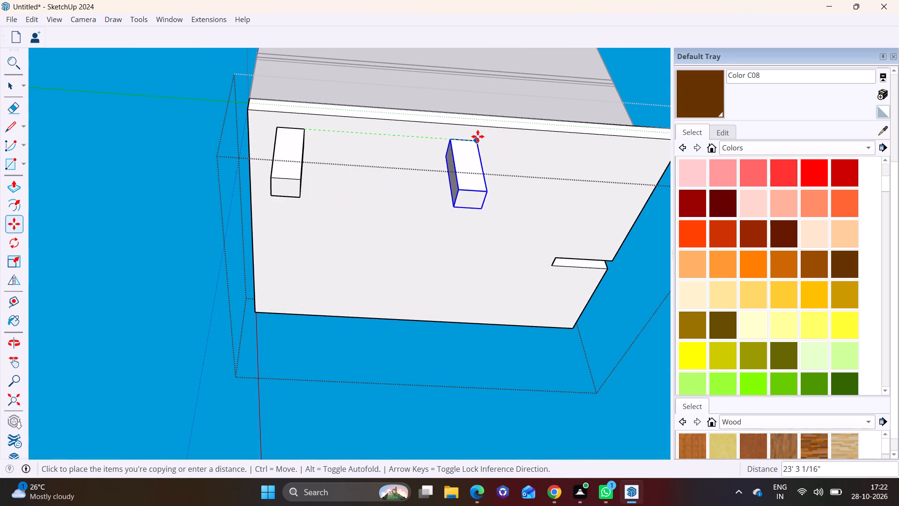
pyautogui.click(478, 136)
pyautogui.click(476, 141)
pyautogui.click(640, 149)
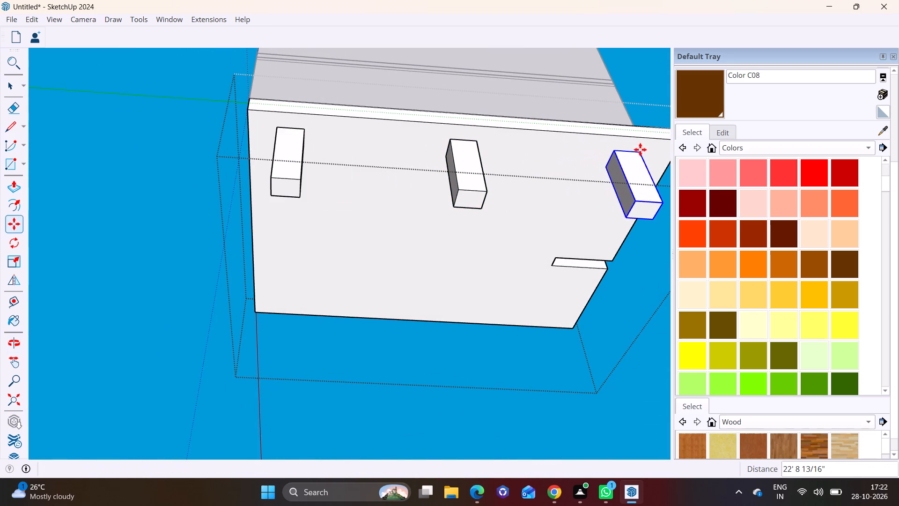
# Copy all three columns about 35' 8" across to the slab's opposite edge and close the slab group.
pyautogui.press('space')
pyautogui.keyDown('ctrl'); pyautogui.click(468, 184); pyautogui.keyUp('ctrl')
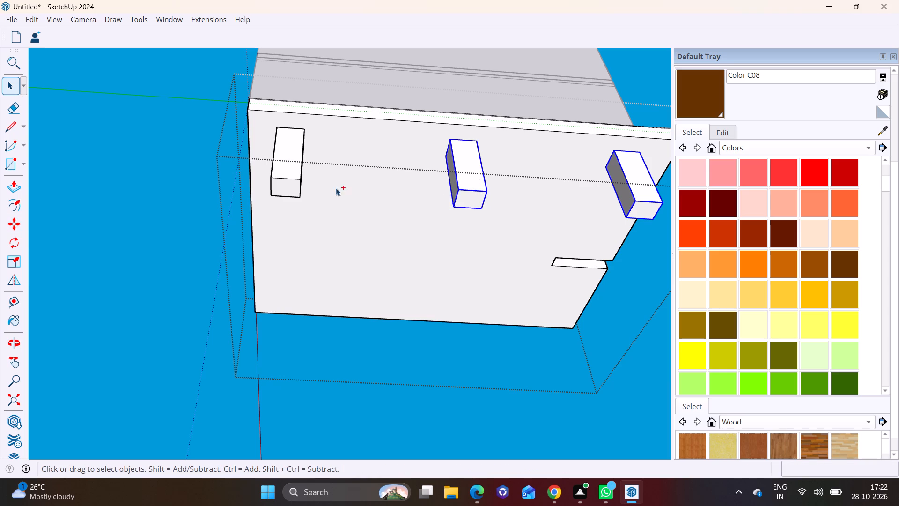
pyautogui.keyDown('ctrl'); pyautogui.click(287, 179); pyautogui.keyUp('ctrl')
pyautogui.moveTo(317, 182); pyautogui.dragTo(560, 183, button='middle')
pyautogui.moveTo(523, 230); pyautogui.dragTo(596, 235, button='middle')
pyautogui.scroll(-1, 597, 236)
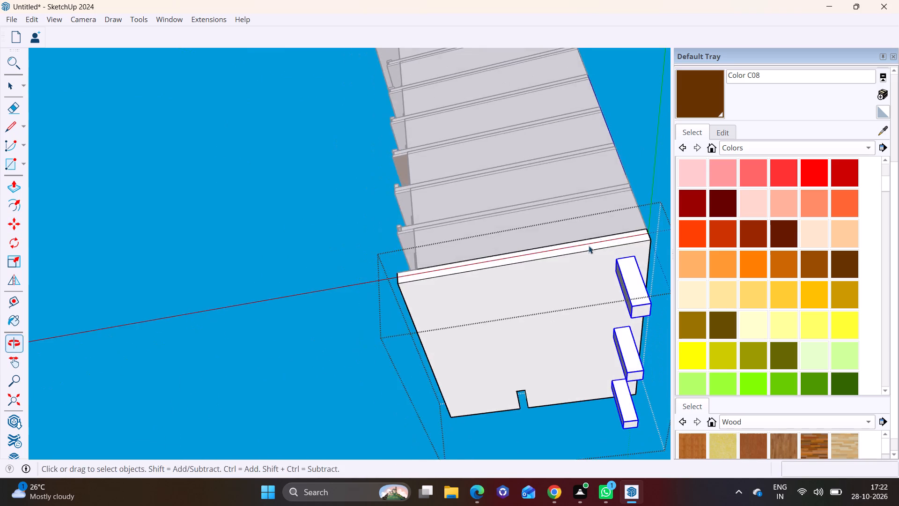
pyautogui.keyDown('shift'); pyautogui.moveTo(582, 247); pyautogui.dragTo(368, 246, button='middle'); pyautogui.keyUp('shift')
pyautogui.moveTo(388, 246); pyautogui.dragTo(464, 234, button='middle')
pyautogui.press('m')
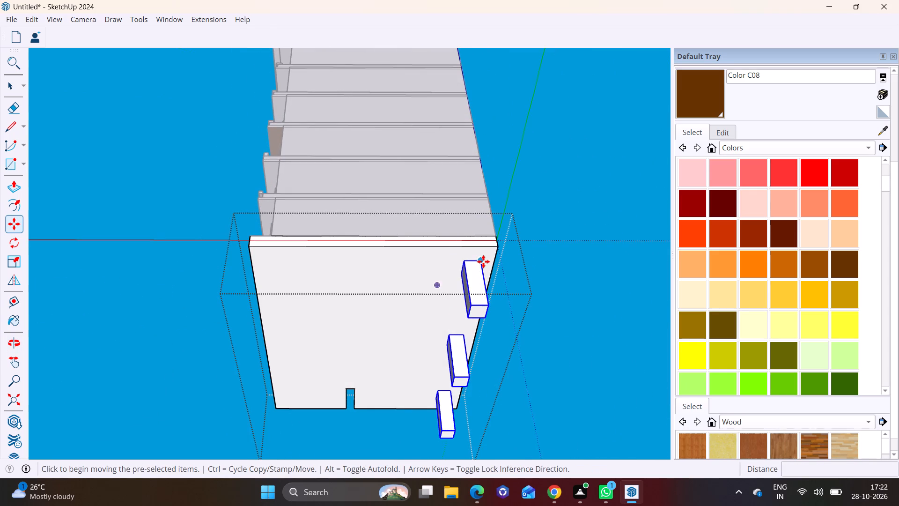
pyautogui.click(483, 261)
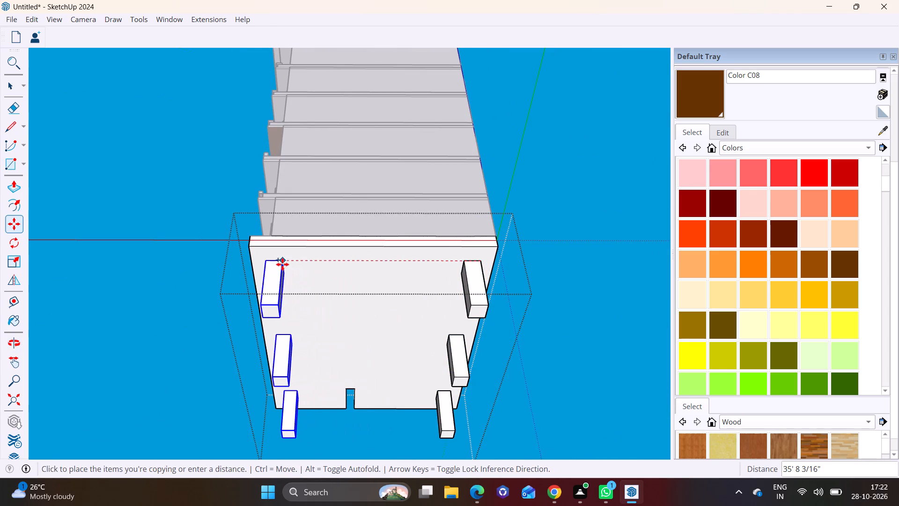
pyautogui.click(282, 264)
pyautogui.press('space')
pyautogui.click(576, 293)
# Examine the building and its six columns from the side and from below.
pyautogui.scroll(1, 358, 199)
pyautogui.scroll(-2, 358, 211)
pyautogui.moveTo(363, 265); pyautogui.dragTo(376, 322, button='middle')
pyautogui.moveTo(373, 290); pyautogui.dragTo(387, 313, button='middle')
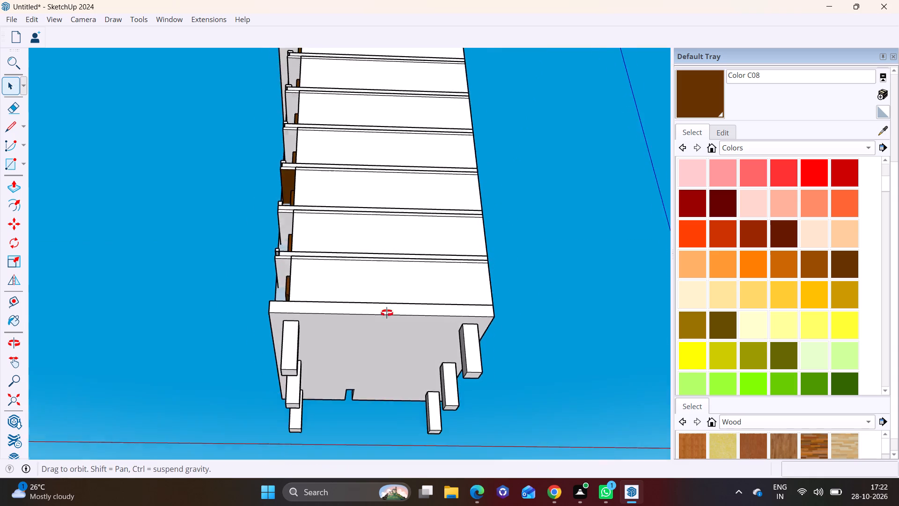
pyautogui.moveTo(387, 313); pyautogui.dragTo(545, 446, button='middle')
pyautogui.scroll(-1, 528, 441)
pyautogui.moveTo(392, 368); pyautogui.dragTo(553, 389, button='middle')
pyautogui.scroll(-4, 527, 382)
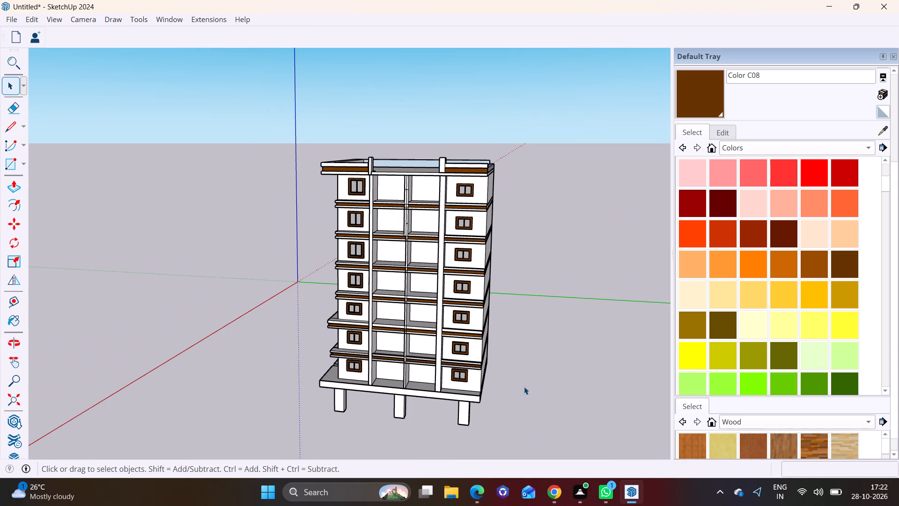
pyautogui.moveTo(497, 394); pyautogui.dragTo(542, 160, button='middle')
pyautogui.moveTo(494, 320); pyautogui.dragTo(464, 195, button='middle')
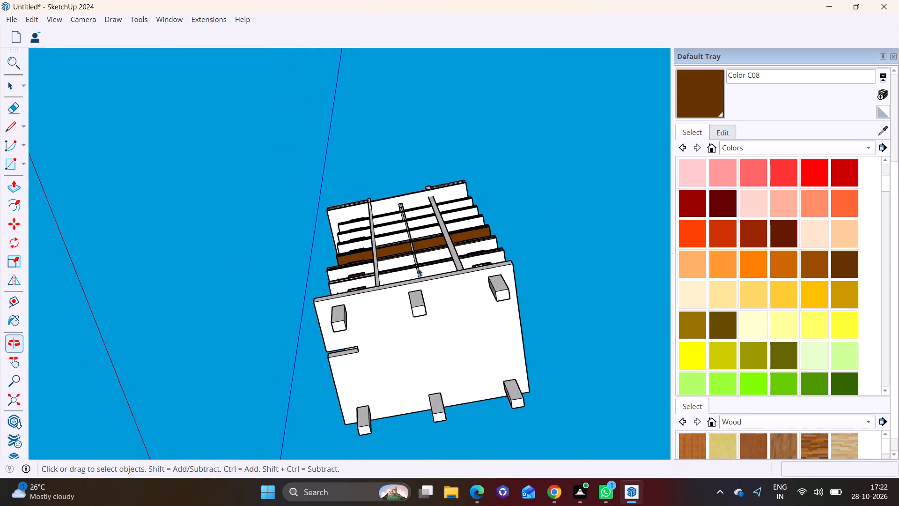
# Draw a rectangle about 1' 2 5/8" by 2' 3 11/16" on the bottom face of the corner column near the slab's notch.
pyautogui.scroll(4, 392, 313)
pyautogui.moveTo(349, 308); pyautogui.dragTo(371, 196, button='middle')
pyautogui.scroll(8, 345, 199)
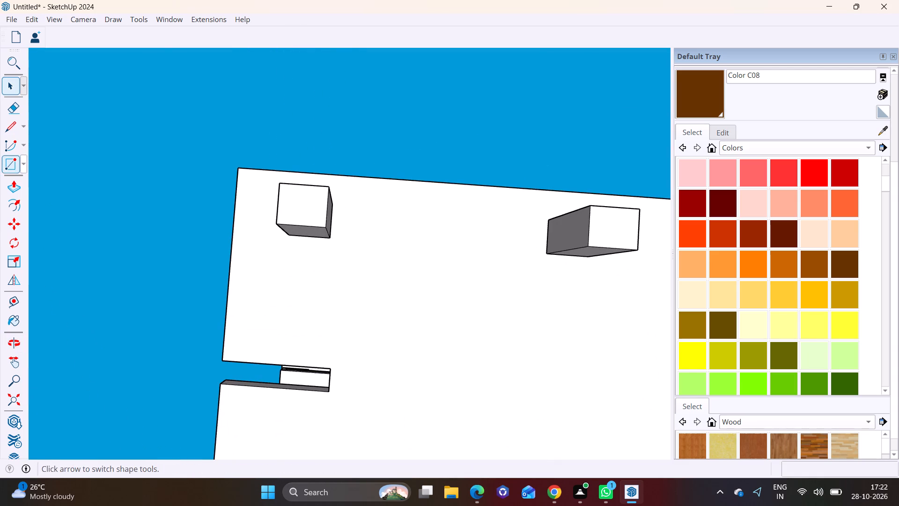
pyautogui.click(20, 162)
pyautogui.click(30, 177)
pyautogui.scroll(5, 291, 204)
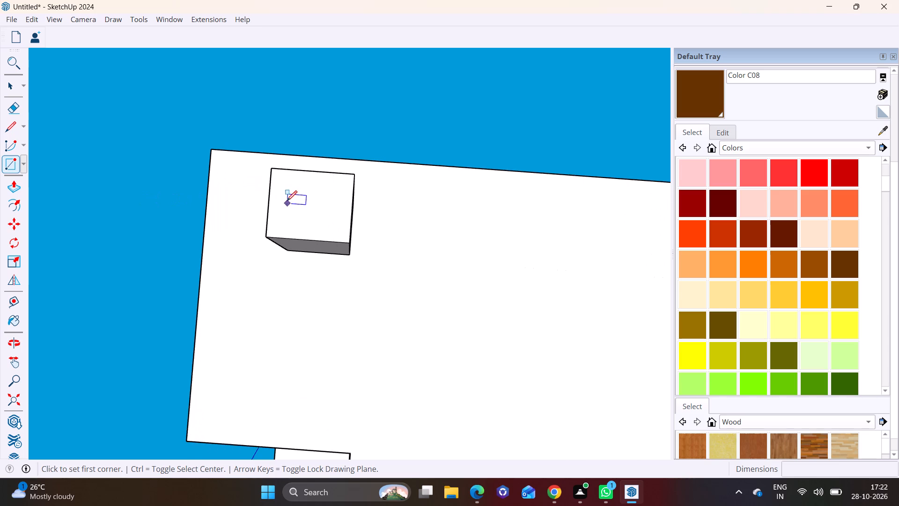
pyautogui.click(286, 187)
pyautogui.click(336, 219)
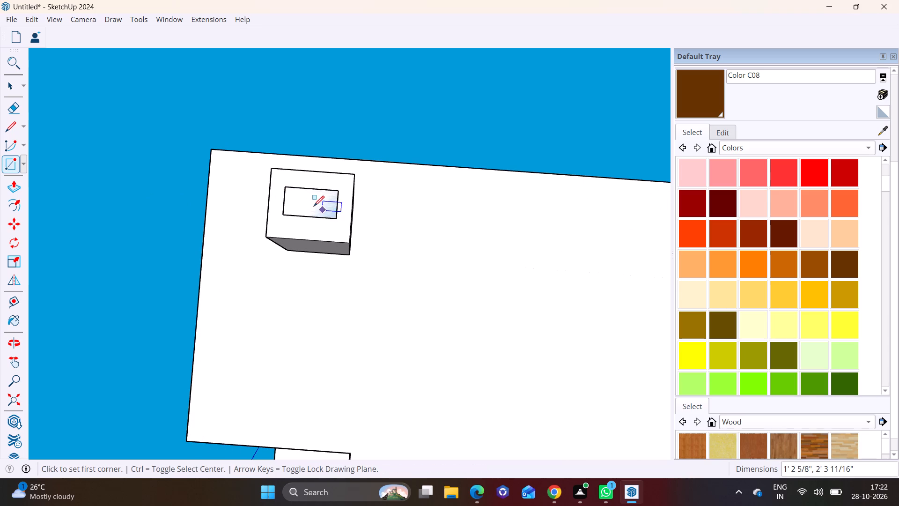
# Extrude the small rectangle on the corner column's bottom face downward about 3' 4 15/16".
pyautogui.click(10, 87)
pyautogui.click(314, 196)
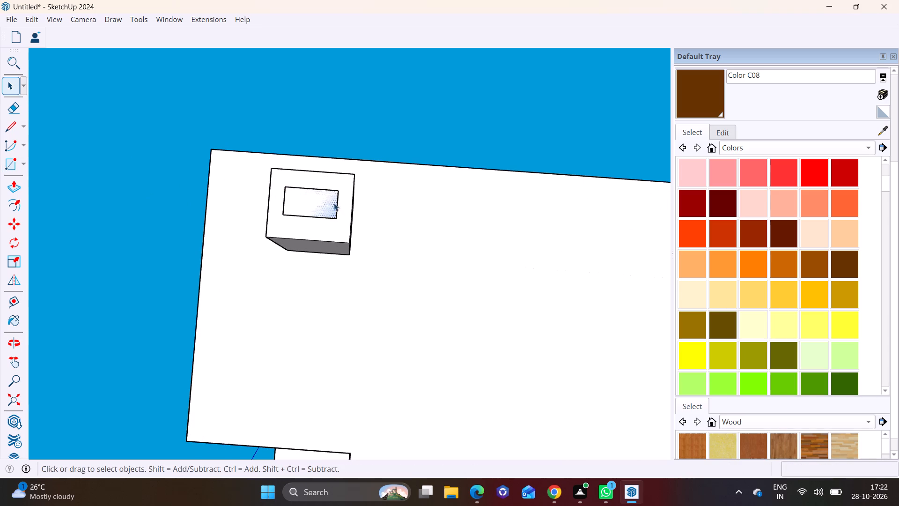
pyautogui.moveTo(334, 204); pyautogui.dragTo(224, 298, button='middle')
pyautogui.moveTo(14, 184); pyautogui.dragTo(26, 191)
pyautogui.moveTo(252, 340); pyautogui.dragTo(216, 312, button='middle')
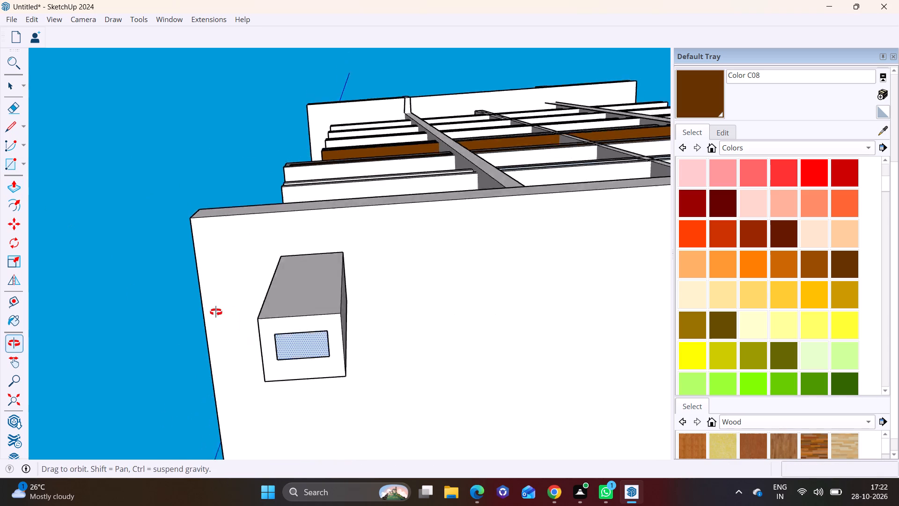
pyautogui.moveTo(216, 312); pyautogui.dragTo(169, 267, button='middle')
pyautogui.moveTo(420, 291); pyautogui.dragTo(456, 389, button='middle')
pyautogui.scroll(-6, 265, 377)
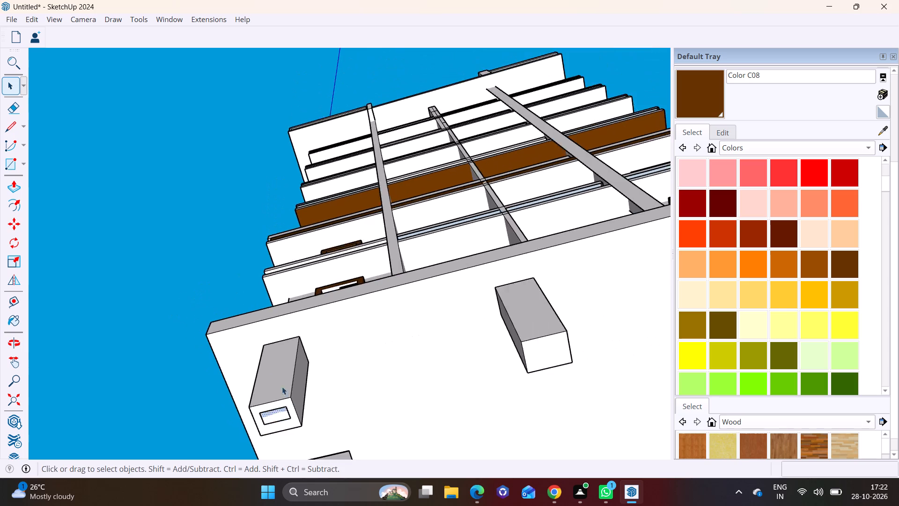
pyautogui.moveTo(306, 402); pyautogui.dragTo(344, 268, button='middle')
pyautogui.click(10, 188)
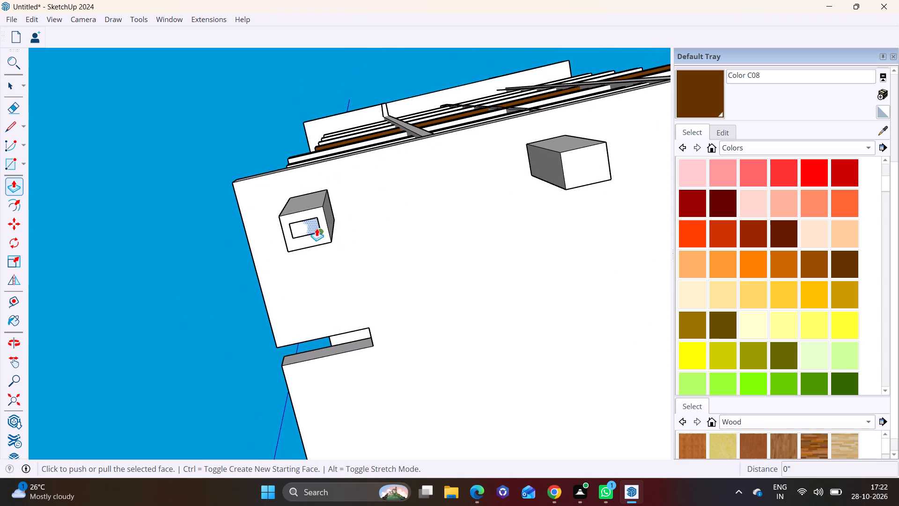
pyautogui.click(312, 226)
pyautogui.click(305, 233)
# Push the bottom face of the new block back up toward the column to leave a much shorter block.
pyautogui.moveTo(361, 237); pyautogui.dragTo(279, 363, button='middle')
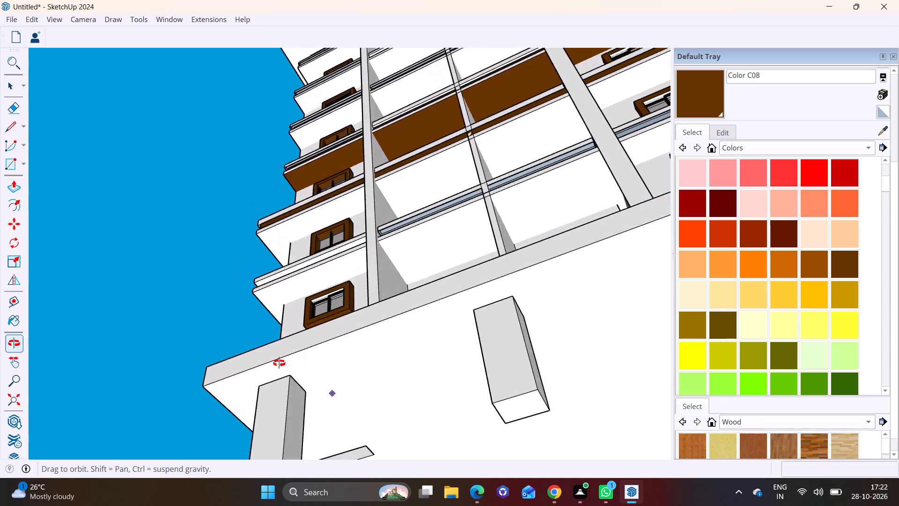
pyautogui.moveTo(279, 363); pyautogui.dragTo(267, 364, button='middle')
pyautogui.keyDown('shift'); pyautogui.moveTo(310, 354); pyautogui.dragTo(361, 214, button='middle'); pyautogui.keyUp('shift')
pyautogui.moveTo(353, 318); pyautogui.dragTo(339, 364, button='middle')
pyautogui.scroll(3, 339, 382)
pyautogui.keyDown('shift'); pyautogui.moveTo(339, 384); pyautogui.dragTo(369, 268, button='middle'); pyautogui.keyUp('shift')
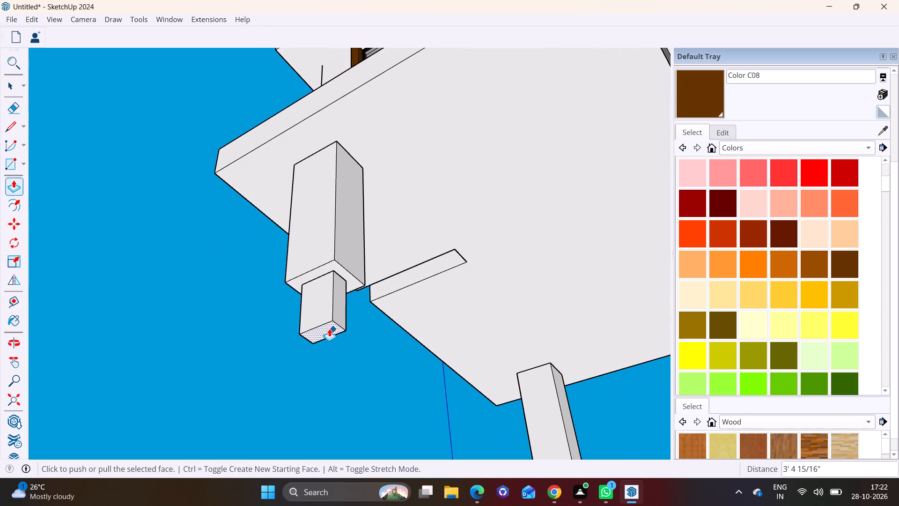
pyautogui.click(329, 328)
pyautogui.click(327, 293)
pyautogui.press('space')
# Extrude the short block's narrow side face outward, past the corner of the slab above.
pyautogui.click(324, 286)
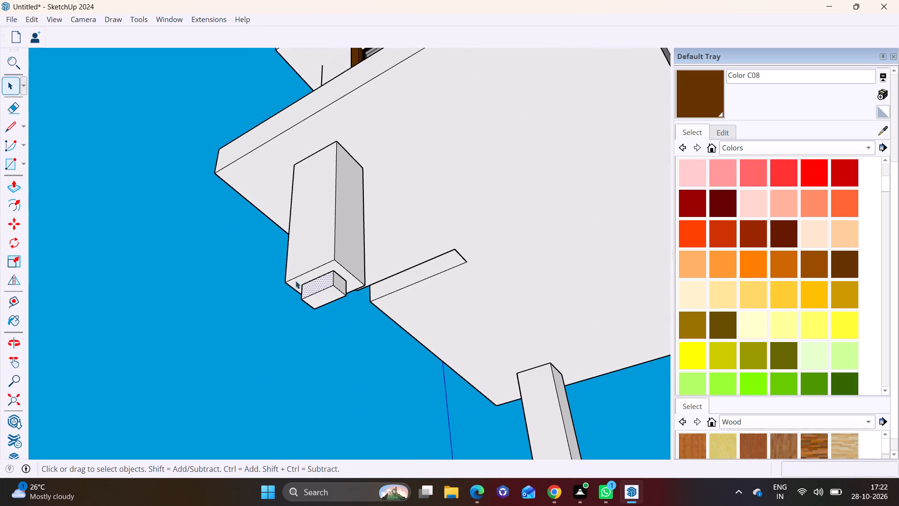
pyautogui.click(14, 182)
pyautogui.click(319, 281)
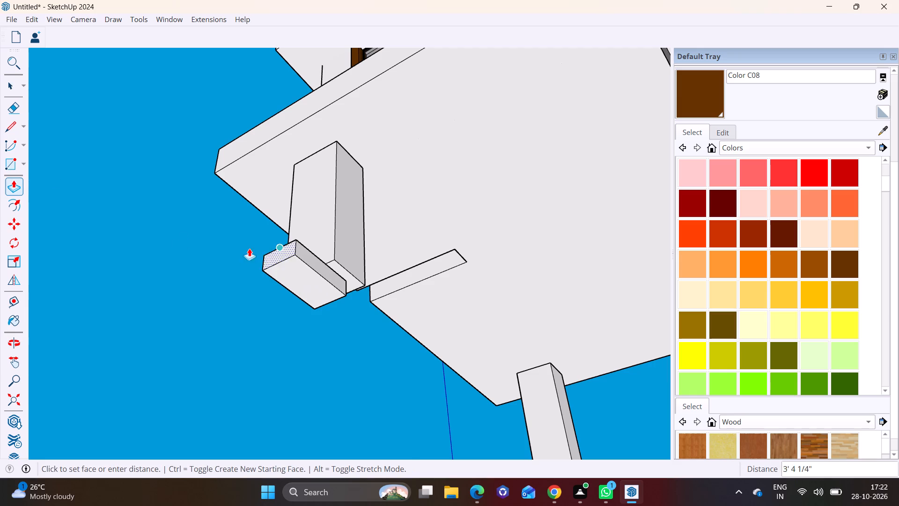
pyautogui.click(164, 205)
# Extrude the long inner side of the block about 61' 5 9/16" along the building's length, beneath the row of columns.
pyautogui.press('space')
pyautogui.click(289, 247)
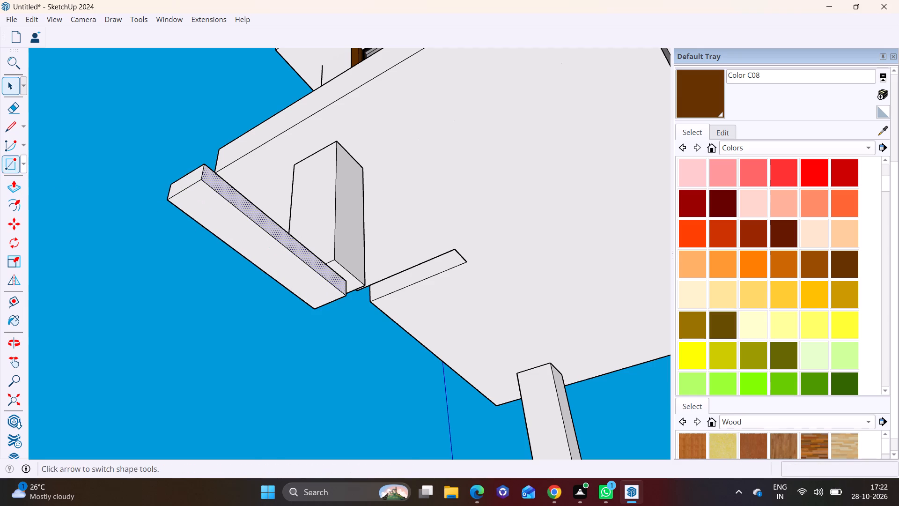
pyautogui.click(5, 180)
pyautogui.click(260, 213)
pyautogui.scroll(-5, 451, 221)
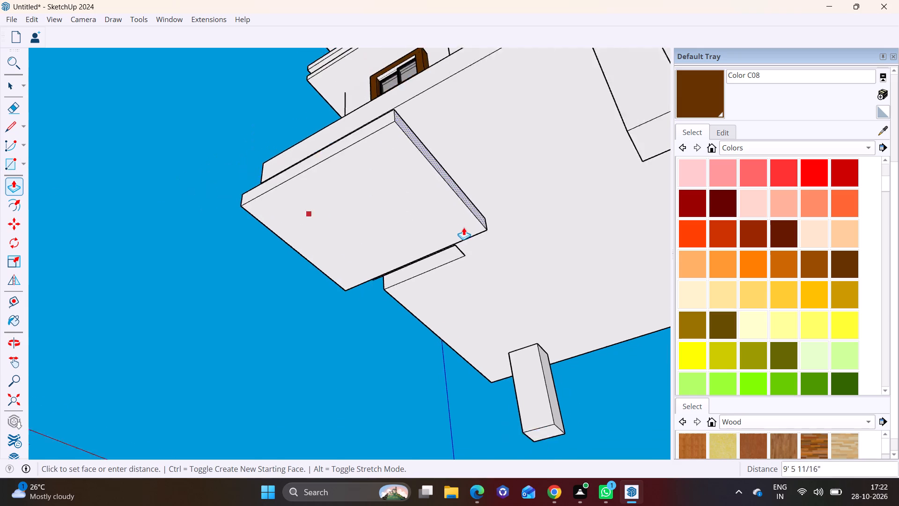
pyautogui.scroll(-5, 464, 227)
pyautogui.keyDown('shift'); pyautogui.moveTo(491, 224); pyautogui.dragTo(236, 259, button='middle'); pyautogui.keyUp('shift')
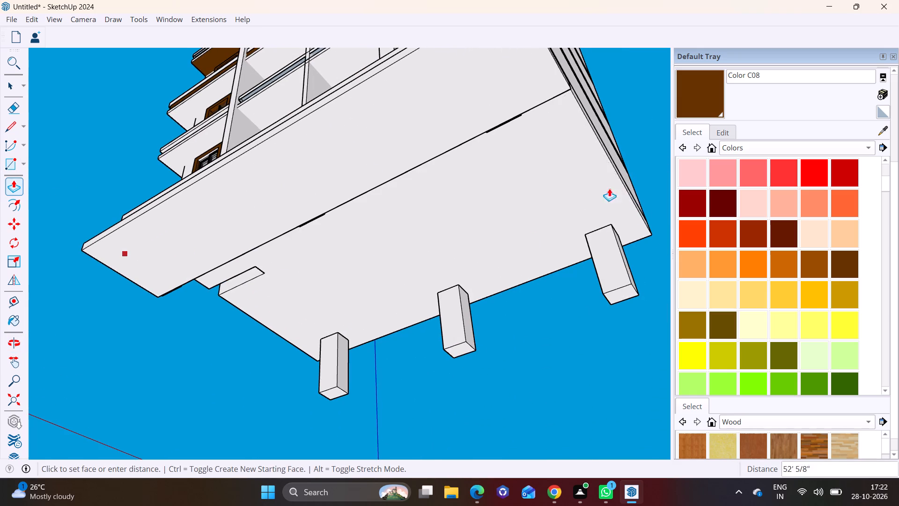
pyautogui.keyDown('shift'); pyautogui.moveTo(607, 189); pyautogui.dragTo(560, 357, button='middle'); pyautogui.keyUp('shift')
pyautogui.click(597, 281)
# Extrude the strip's inner long side across the building's width, past the opposite row of columns, to form a base plate.
pyautogui.moveTo(490, 292); pyautogui.dragTo(345, 415, button='middle')
pyautogui.keyDown('shift'); pyautogui.moveTo(395, 368); pyautogui.dragTo(399, 205, button='middle'); pyautogui.keyUp('shift')
pyautogui.moveTo(377, 264); pyautogui.dragTo(229, 357, button='middle')
pyautogui.keyDown('shift'); pyautogui.moveTo(226, 327); pyautogui.dragTo(268, 272, button='middle'); pyautogui.keyUp('shift')
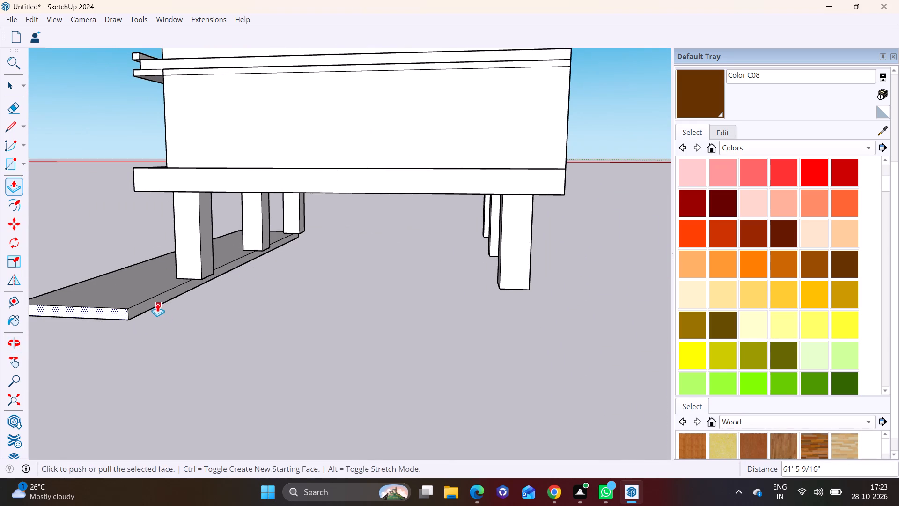
pyautogui.press('space')
pyautogui.click(155, 301)
pyautogui.click(8, 185)
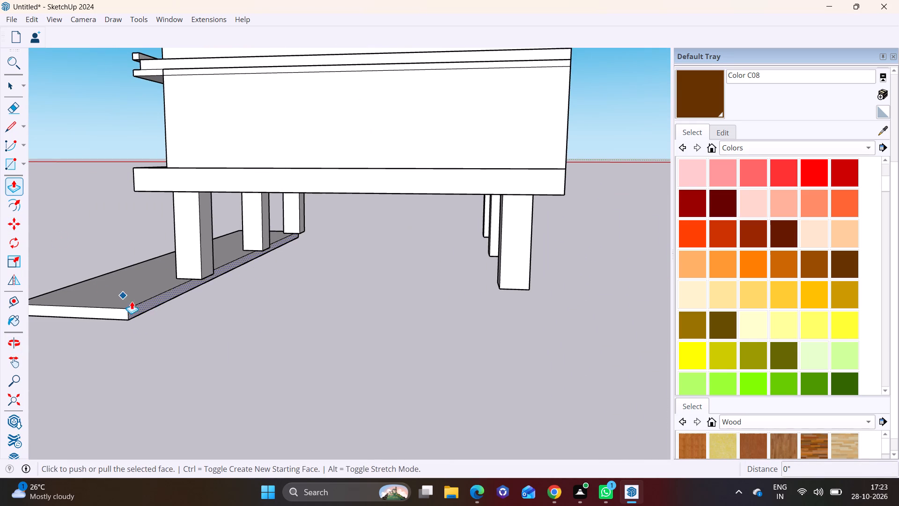
pyautogui.click(142, 301)
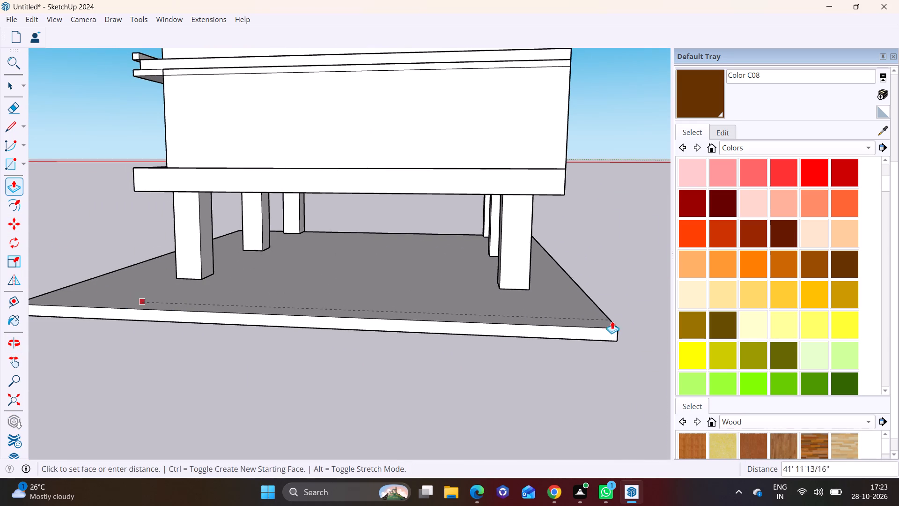
pyautogui.click(630, 306)
# Extend the base plate outward from its edge on the slab's notched side, beyond the corner columns.
pyautogui.moveTo(609, 313); pyautogui.dragTo(150, 368, button='middle')
pyautogui.moveTo(486, 349); pyautogui.dragTo(304, 313, button='middle')
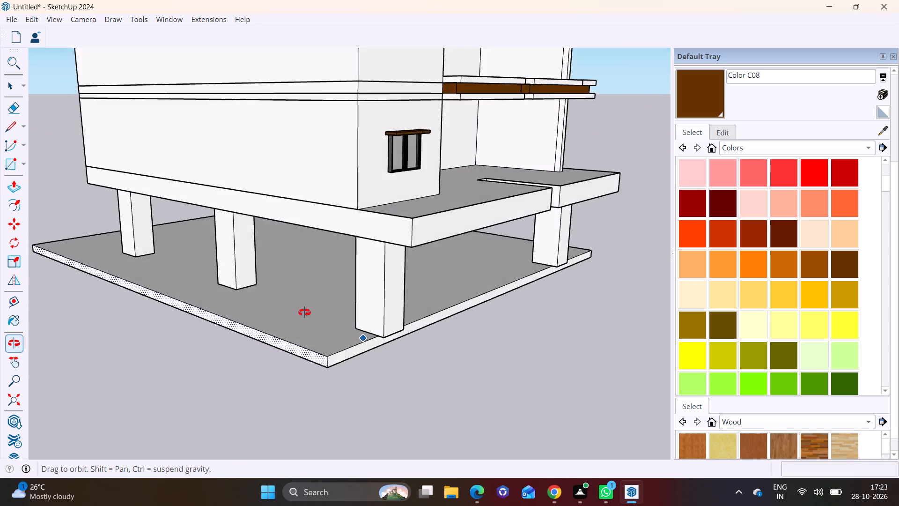
pyautogui.moveTo(304, 313); pyautogui.dragTo(291, 308, button='middle')
pyautogui.scroll(3, 366, 312)
pyautogui.press('space')
pyautogui.click(310, 303)
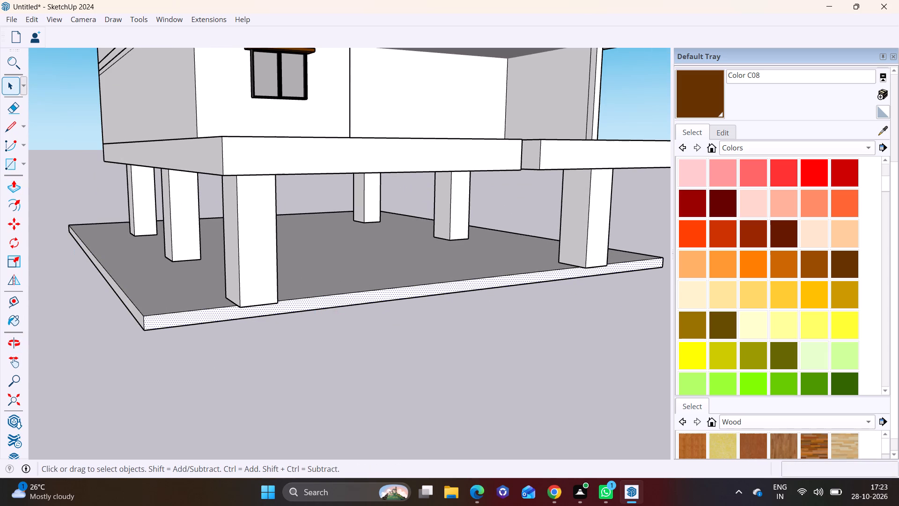
pyautogui.click(14, 187)
pyautogui.click(193, 314)
pyautogui.click(288, 341)
pyautogui.press('space')
# Examine the building, its columns and the extended base plate from several sides.
pyautogui.moveTo(312, 313); pyautogui.dragTo(423, 424, button='middle')
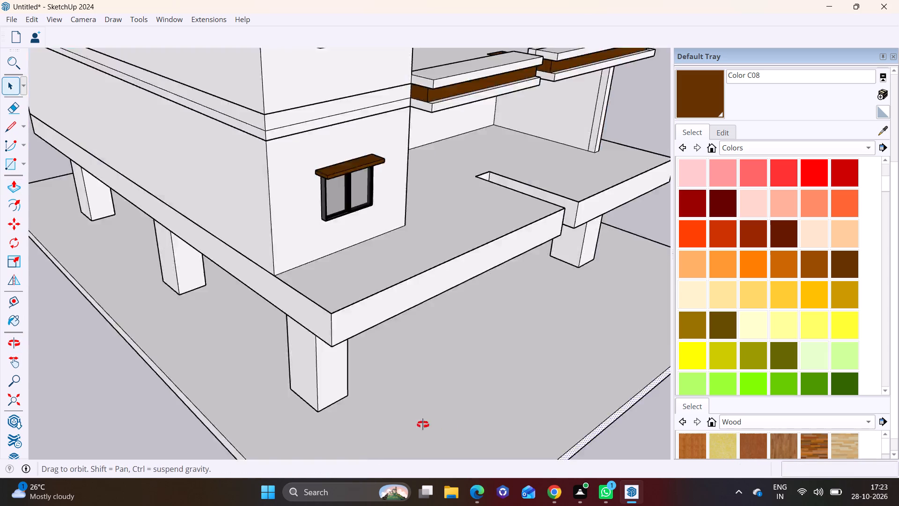
pyautogui.moveTo(423, 424); pyautogui.dragTo(508, 419, button='middle')
pyautogui.scroll(-7, 361, 350)
pyautogui.moveTo(350, 366); pyautogui.dragTo(111, 292, button='middle')
pyautogui.moveTo(533, 368); pyautogui.dragTo(226, 357, button='middle')
pyautogui.scroll(-2, 363, 357)
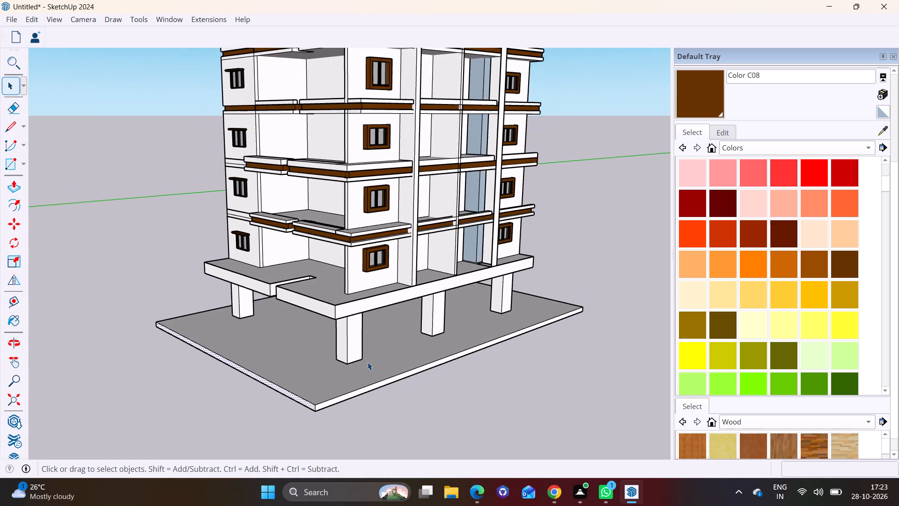
pyautogui.scroll(-2, 368, 362)
pyautogui.keyDown('shift'); pyautogui.moveTo(372, 365); pyautogui.dragTo(378, 338, button='middle'); pyautogui.keyUp('shift')
pyautogui.keyDown('shift'); pyautogui.moveTo(379, 338); pyautogui.dragTo(420, 344, button='middle'); pyautogui.keyUp('shift')
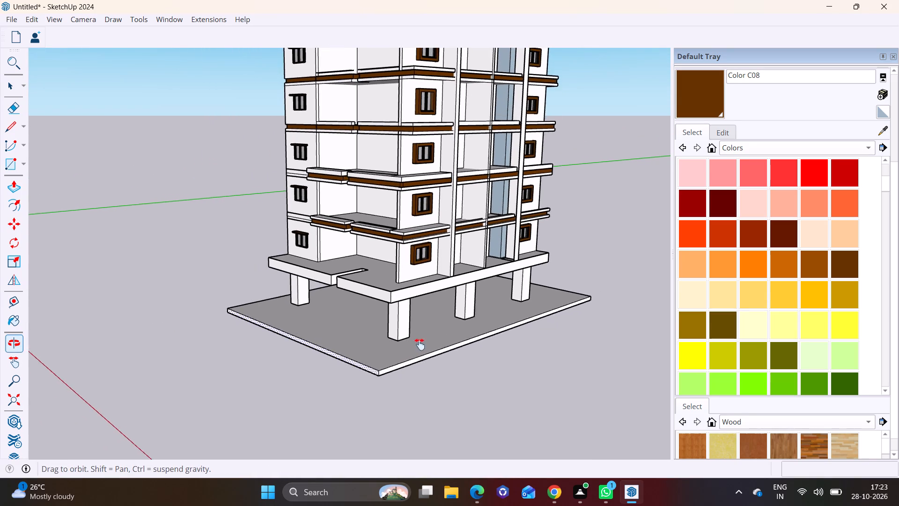
pyautogui.keyDown('shift'); pyautogui.moveTo(420, 344); pyautogui.dragTo(426, 354, button='middle'); pyautogui.keyUp('shift')
pyautogui.keyDown('shift'); pyautogui.moveTo(402, 347); pyautogui.dragTo(403, 408, button='middle'); pyautogui.keyUp('shift')
pyautogui.scroll(-1, 427, 381)
pyautogui.keyDown('shift'); pyautogui.moveTo(439, 349); pyautogui.dragTo(450, 320, button='middle'); pyautogui.keyUp('shift')
pyautogui.scroll(4, 350, 318)
# Draw a rectangle about 1' 15/16" by 79' 2 5/8" on the base plate's top along one long edge.
pyautogui.click(23, 127)
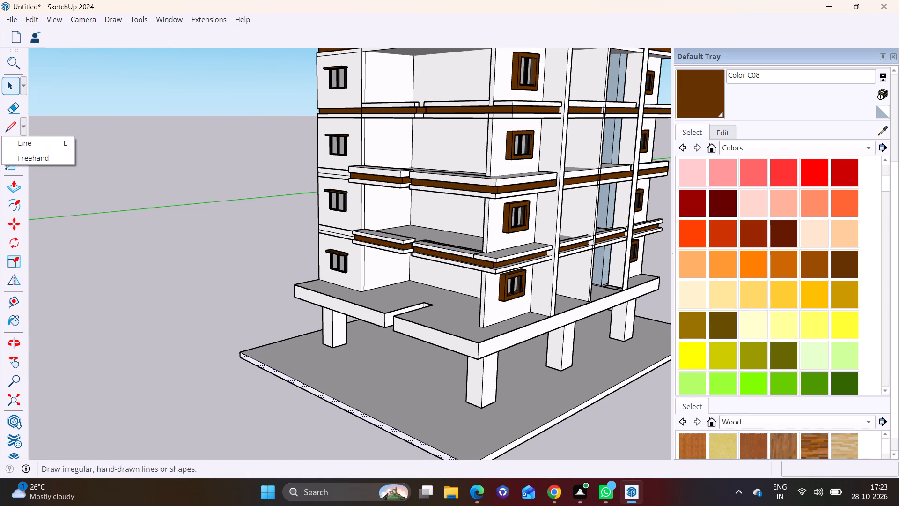
pyautogui.click(23, 165)
pyautogui.moveTo(28, 178); pyautogui.dragTo(33, 183)
pyautogui.moveTo(442, 338); pyautogui.dragTo(792, 416, button='middle')
pyautogui.scroll(1, 130, 257)
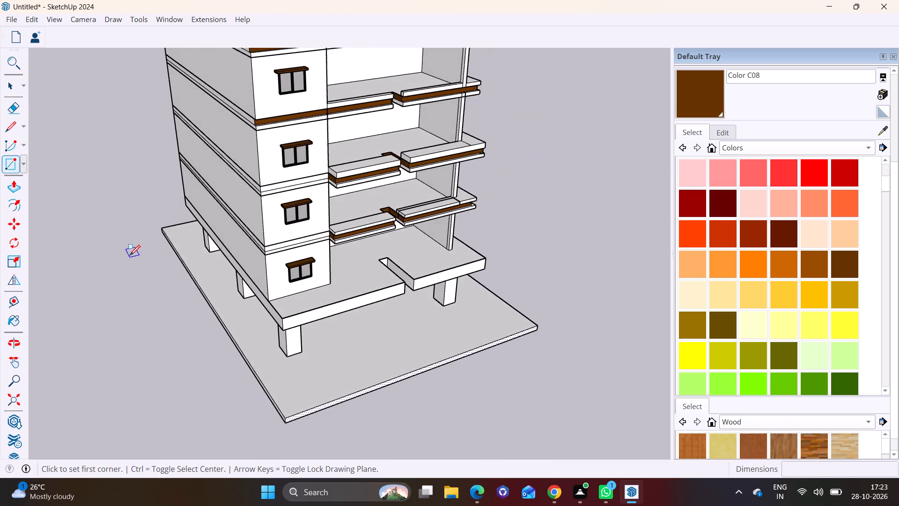
pyautogui.scroll(8, 130, 255)
pyautogui.click(157, 221)
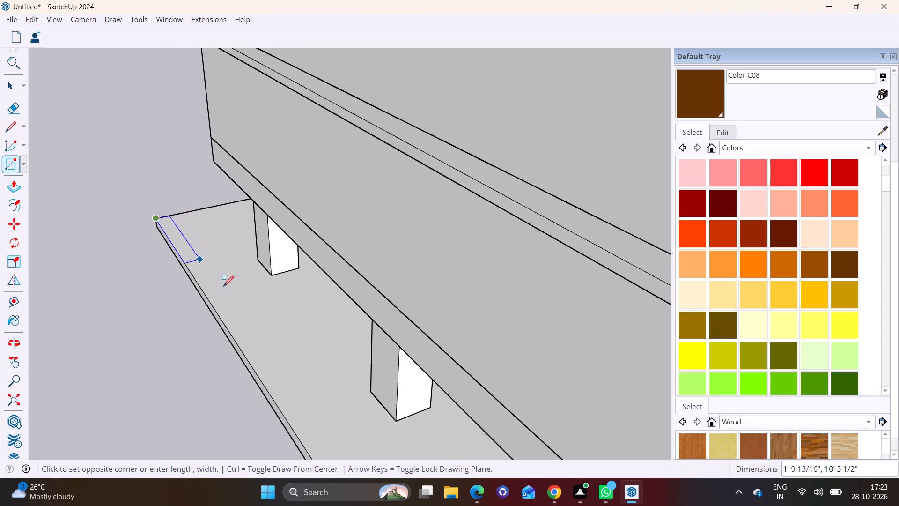
pyautogui.scroll(-4, 256, 327)
pyautogui.keyDown('shift'); pyautogui.moveTo(320, 389); pyautogui.dragTo(228, 185, button='middle'); pyautogui.keyUp('shift')
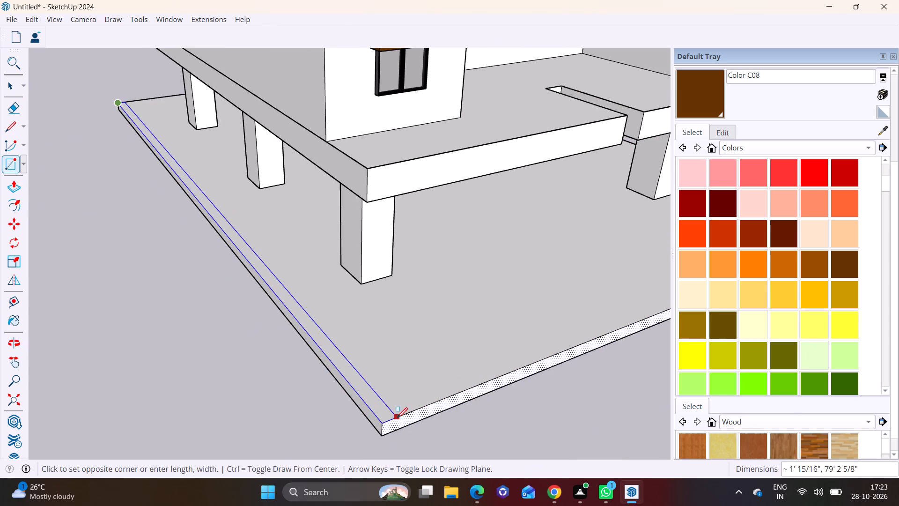
pyautogui.click(404, 414)
# Extrude the narrow edge strip upward about 4' 3 1/2" to form a boundary wall.
pyautogui.press('space')
pyautogui.click(377, 404)
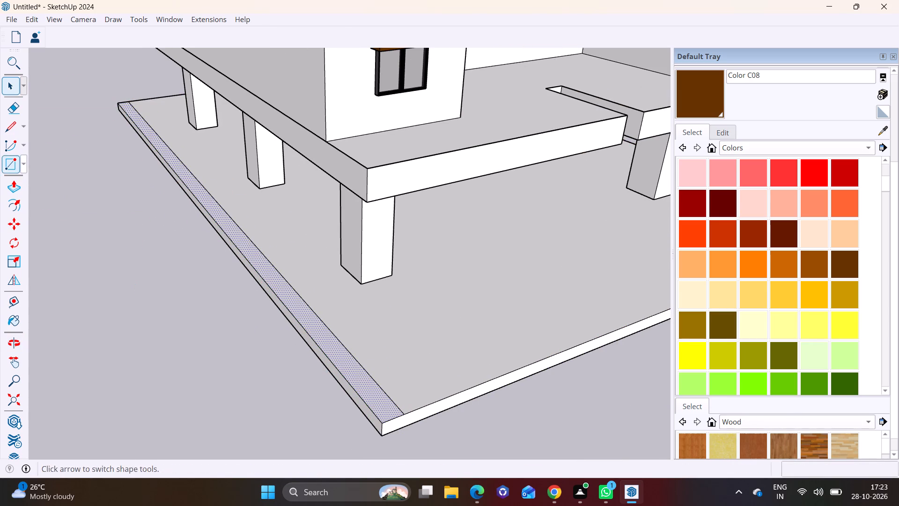
pyautogui.click(8, 181)
pyautogui.click(293, 289)
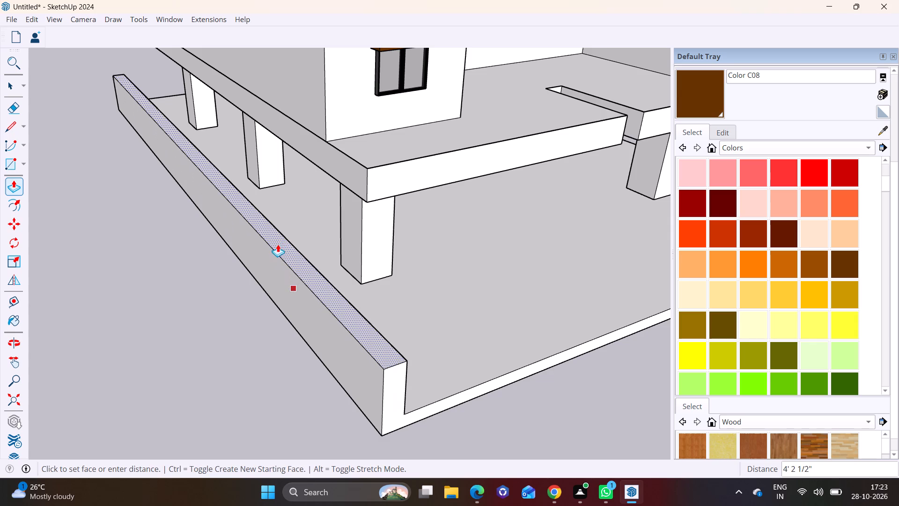
pyautogui.click(278, 244)
# Draw a vertical line on the wall's inner face near its end on the slab's notched side, marking a narrow strip.
pyautogui.moveTo(391, 307); pyautogui.dragTo(143, 253, button='middle')
pyautogui.scroll(-4, 464, 245)
pyautogui.keyDown('shift'); pyautogui.moveTo(671, 287); pyautogui.dragTo(592, 305, button='middle'); pyautogui.keyUp('shift')
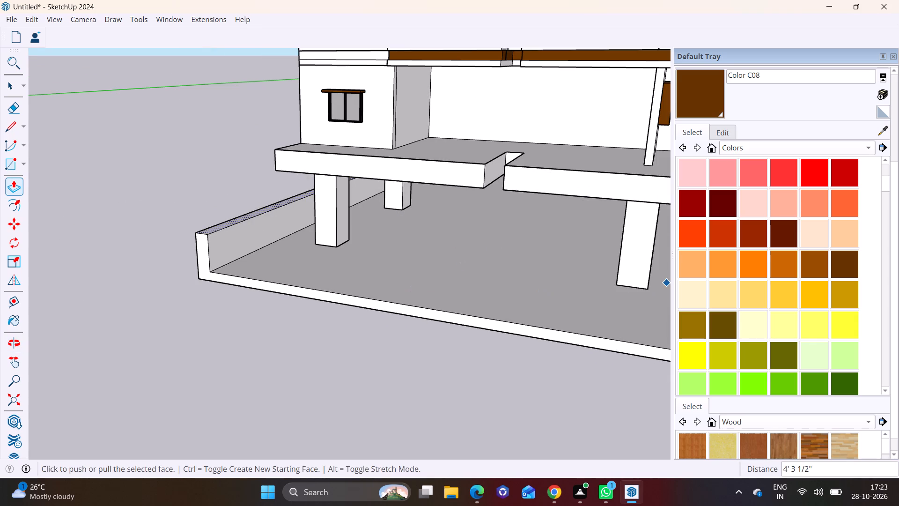
pyautogui.keyDown('shift'); pyautogui.moveTo(592, 305); pyautogui.dragTo(190, 322, button='middle'); pyautogui.keyUp('shift')
pyautogui.scroll(-5, 317, 286)
pyautogui.scroll(3, 116, 218)
pyautogui.click(3, 123)
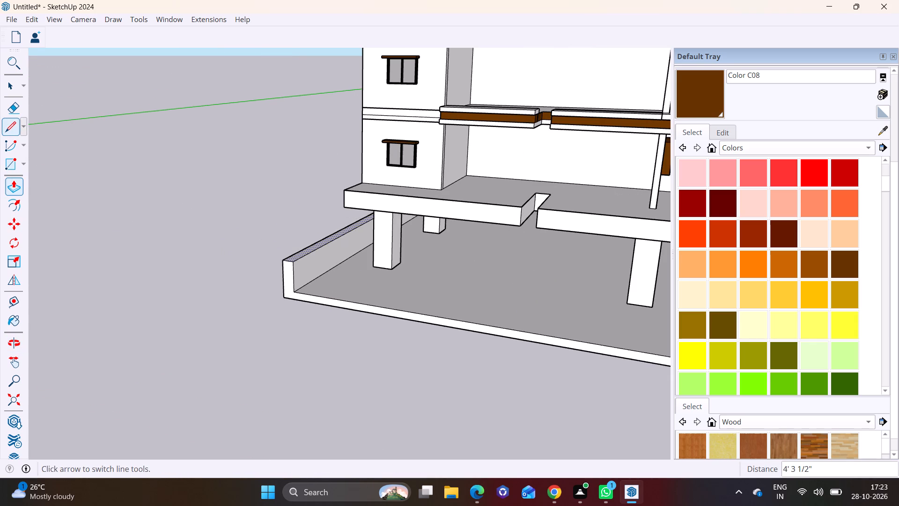
pyautogui.scroll(8, 315, 278)
pyautogui.click(292, 298)
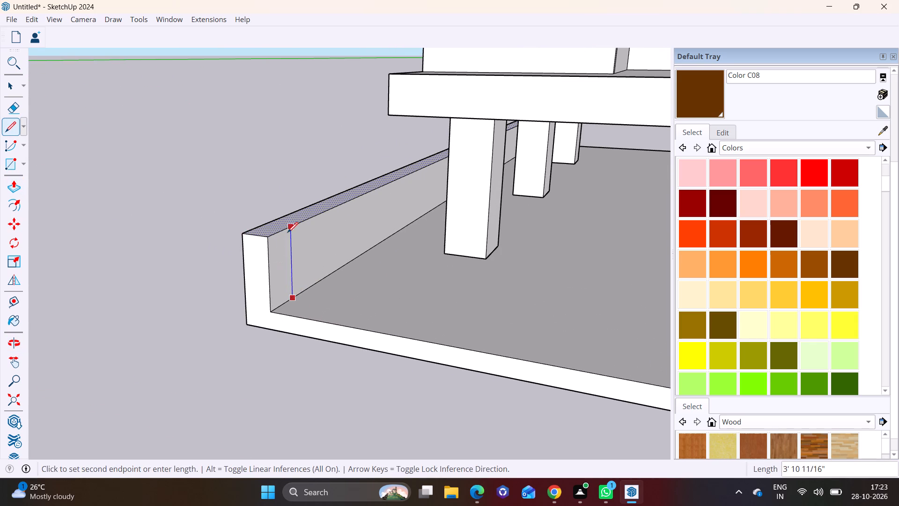
pyautogui.click(287, 232)
# Draw a matching vertical line on the wall's inner face near its opposite end.
pyautogui.scroll(-7, 377, 294)
pyautogui.keyDown('shift'); pyautogui.moveTo(558, 294); pyautogui.dragTo(87, 393, button='middle'); pyautogui.keyUp('shift')
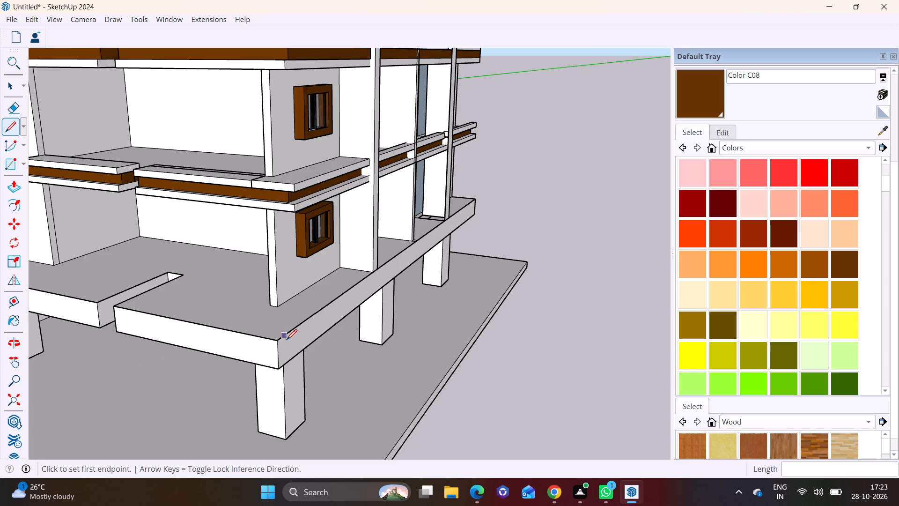
pyautogui.press('space')
pyautogui.moveTo(413, 343); pyautogui.dragTo(142, 392, button='middle')
pyautogui.keyDown('shift'); pyautogui.moveTo(625, 320); pyautogui.dragTo(257, 398, button='middle'); pyautogui.keyUp('shift')
pyautogui.scroll(9, 299, 269)
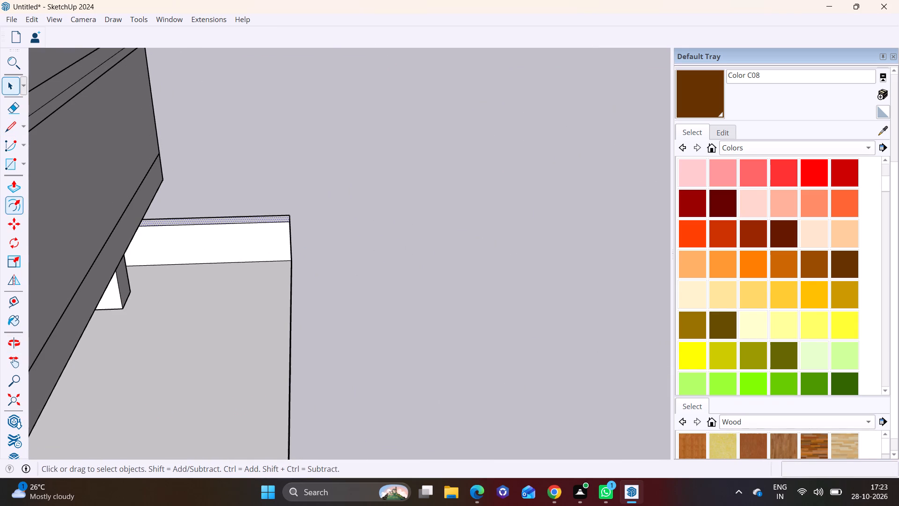
pyautogui.click(5, 131)
pyautogui.moveTo(252, 231); pyautogui.dragTo(228, 179, button='middle')
pyautogui.scroll(3, 249, 221)
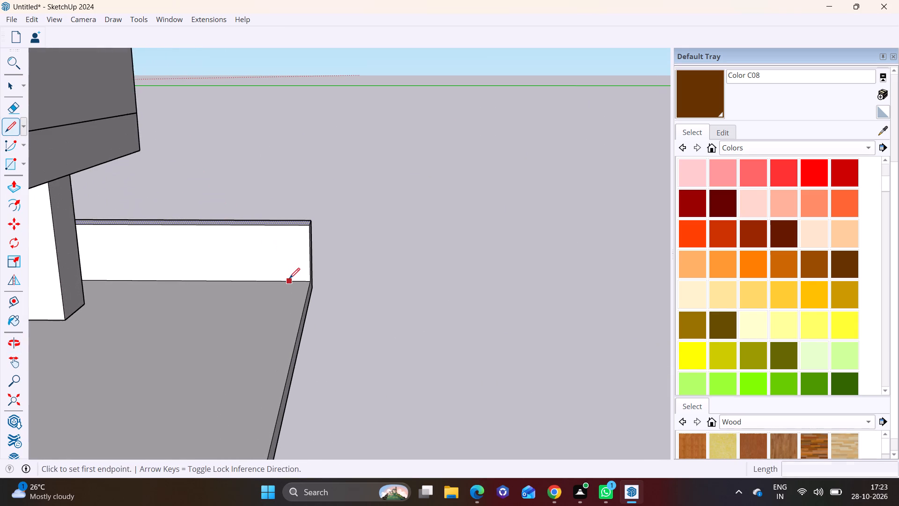
pyautogui.click(289, 278)
pyautogui.click(285, 230)
# Extrude the narrow strip at that end of the wall about 53' 4 5/16" along the base plate's short edge.
pyautogui.press('space')
pyautogui.click(299, 245)
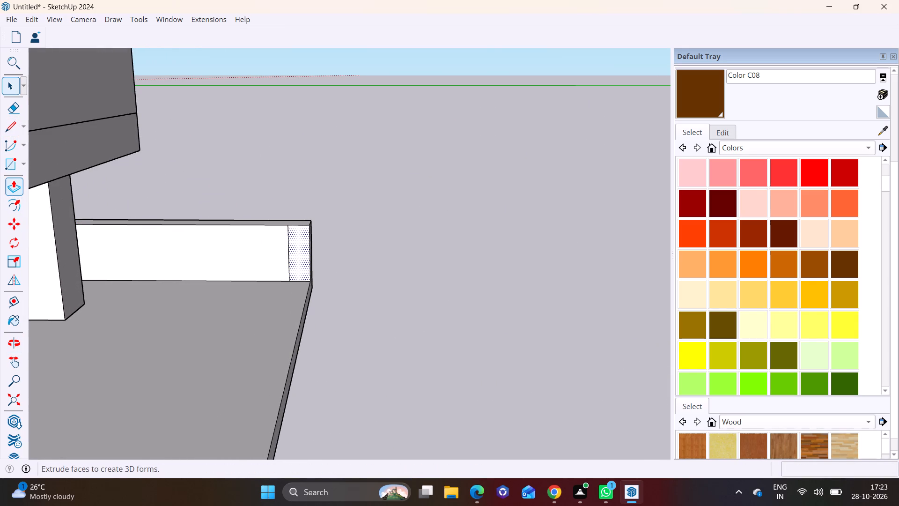
pyautogui.moveTo(9, 187); pyautogui.dragTo(14, 190)
pyautogui.click(294, 246)
pyautogui.scroll(-5, 236, 349)
pyautogui.keyDown('shift'); pyautogui.moveTo(258, 363); pyautogui.dragTo(326, 305, button='middle'); pyautogui.keyUp('shift')
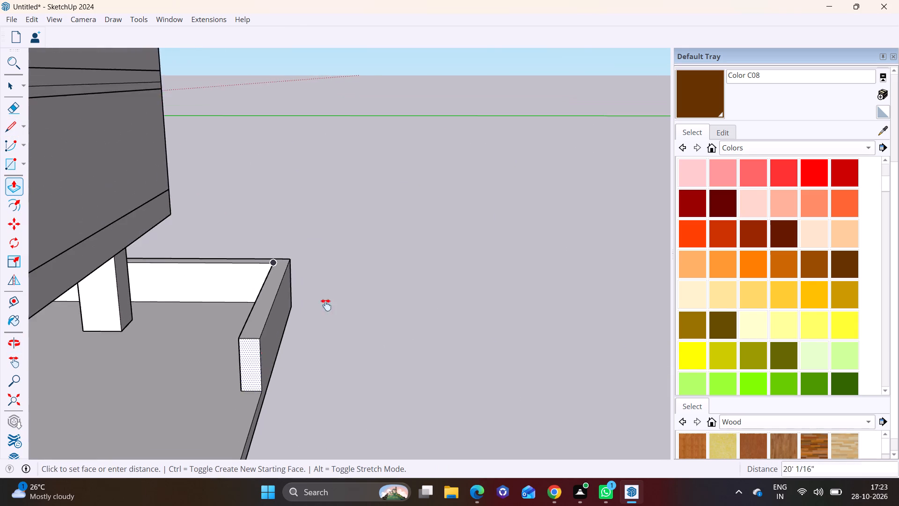
pyautogui.keyDown('shift'); pyautogui.moveTo(326, 305); pyautogui.dragTo(609, 41, button='middle'); pyautogui.keyUp('shift')
pyautogui.scroll(-1, 605, 145)
pyautogui.moveTo(564, 150); pyautogui.dragTo(477, 192, button='middle')
pyautogui.click(565, 319)
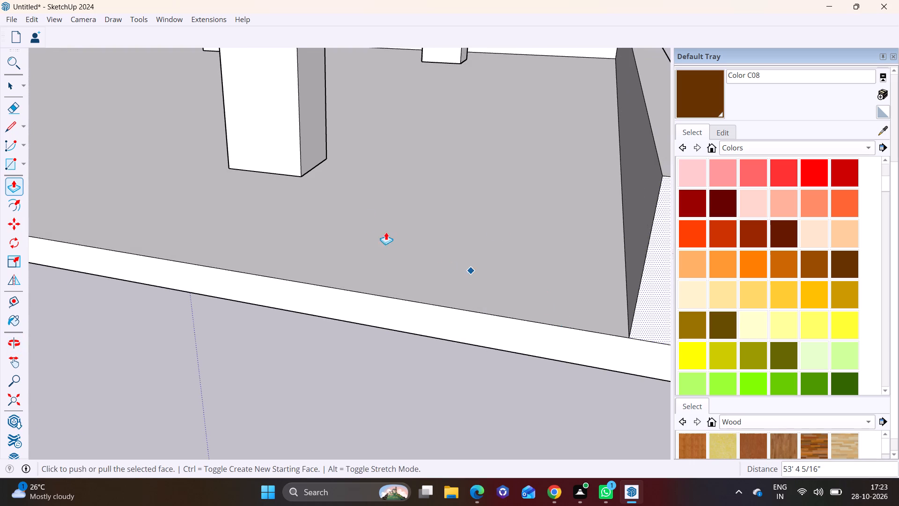
# Extrude the narrow strip at the wall's opposite end about 53' 4 5/16" along the base plate's other short edge.
pyautogui.scroll(-7, 369, 217)
pyautogui.keyDown('shift'); pyautogui.moveTo(185, 150); pyautogui.dragTo(697, 266, button='middle'); pyautogui.keyUp('shift')
pyautogui.moveTo(418, 208); pyautogui.dragTo(669, 201, button='middle')
pyautogui.scroll(2, 216, 161)
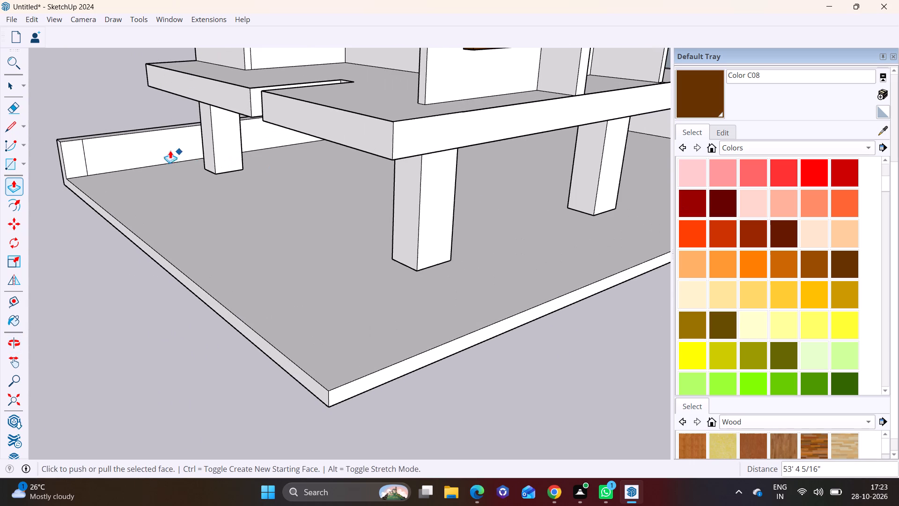
pyautogui.press('space')
pyautogui.click(76, 159)
pyautogui.click(14, 186)
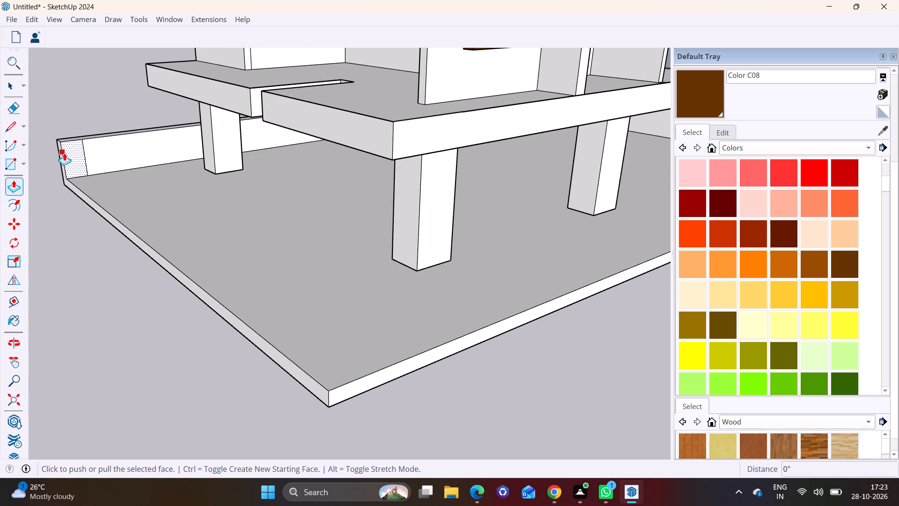
pyautogui.click(65, 153)
pyautogui.click(315, 395)
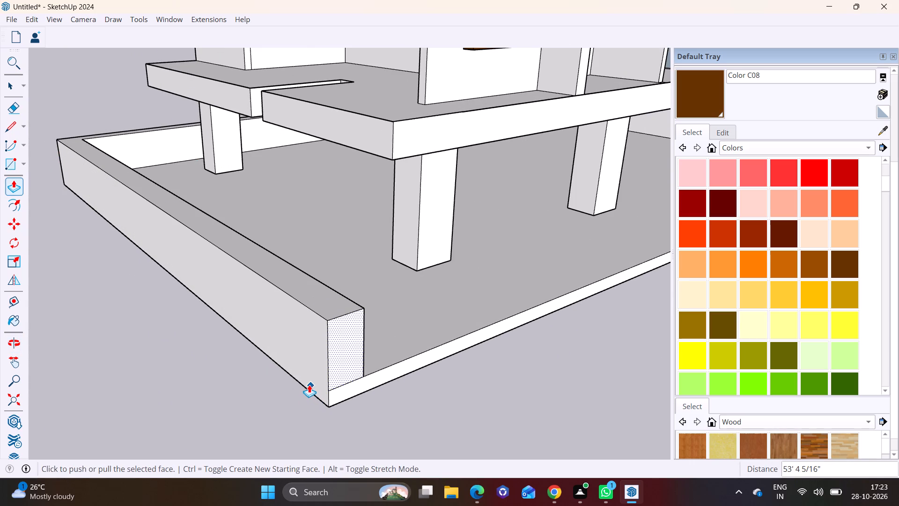
pyautogui.scroll(-2, 304, 362)
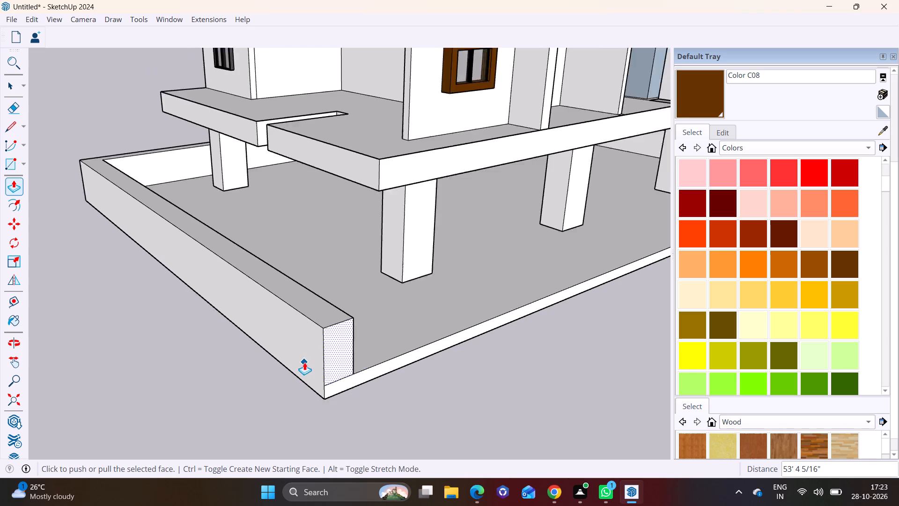
pyautogui.scroll(-3, 304, 362)
pyautogui.moveTo(297, 351); pyautogui.dragTo(195, 237, button='middle')
pyautogui.press('space')
pyautogui.click(268, 339)
# Open the 3D Warehouse model library.
pyautogui.moveTo(255, 260); pyautogui.dragTo(280, 368, button='middle')
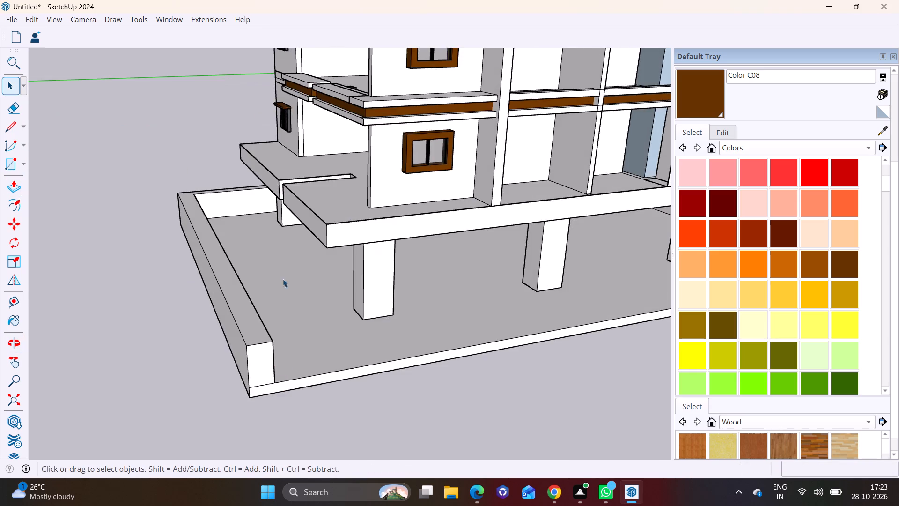
pyautogui.scroll(-6, 283, 266)
pyautogui.keyDown('shift'); pyautogui.moveTo(287, 264); pyautogui.dragTo(282, 388, button='middle'); pyautogui.keyUp('shift')
pyautogui.scroll(-6, 319, 336)
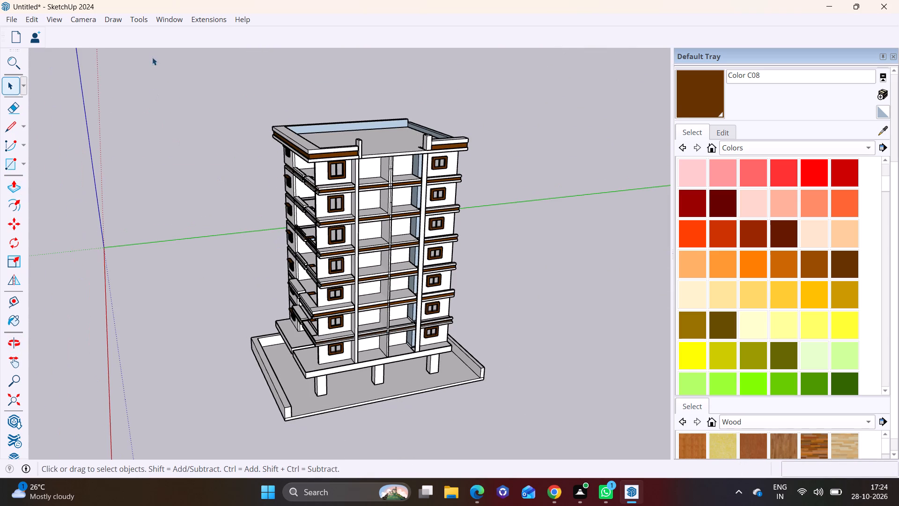
pyautogui.click(165, 19)
pyautogui.click(191, 110)
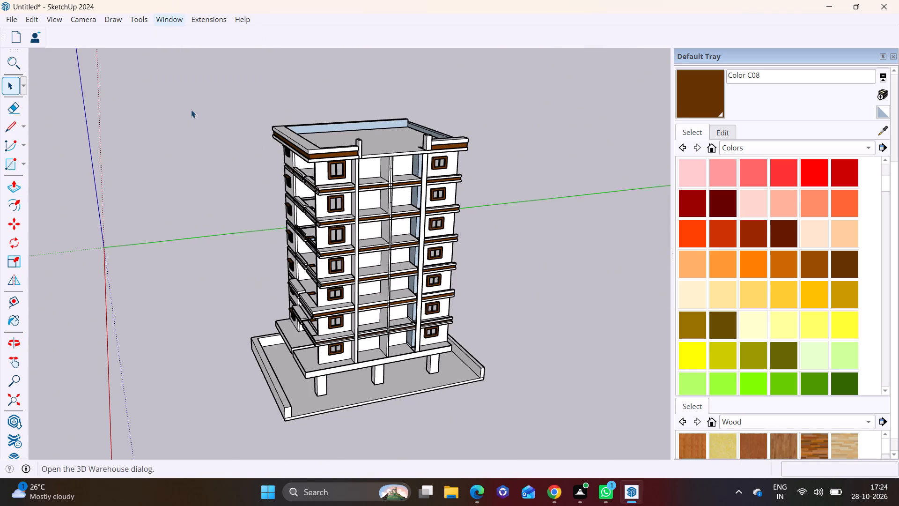
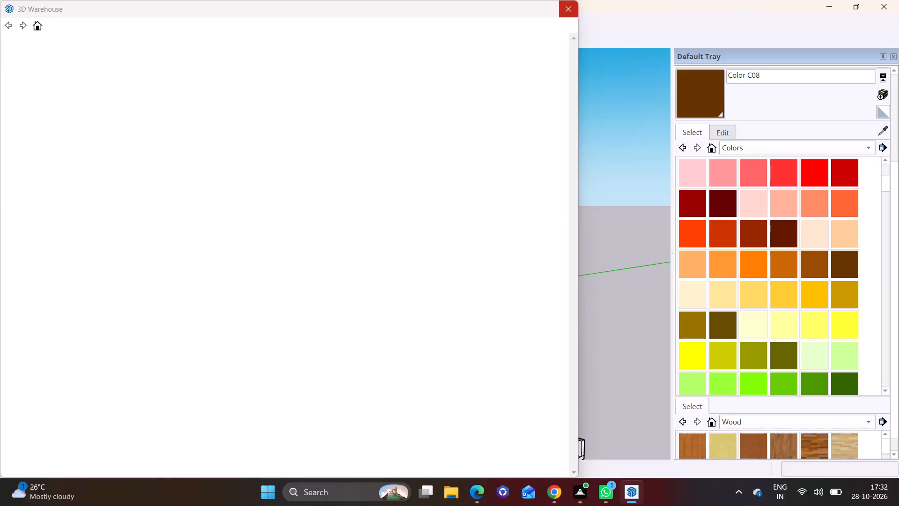
# Close the 3D Warehouse window.
pyautogui.click(564, 12)
# Draw a rectangle about 11' 11" by 9' 5" on the lowest balcony's back wall, from the right floor corner to the ceiling.
pyautogui.moveTo(561, 322); pyautogui.dragTo(531, 336, button='middle')
pyautogui.moveTo(525, 336); pyautogui.dragTo(531, 247, button='middle')
pyautogui.scroll(6, 420, 317)
pyautogui.moveTo(417, 324); pyautogui.dragTo(451, 292, button='middle')
pyautogui.scroll(1, 413, 324)
pyautogui.moveTo(429, 327); pyautogui.dragTo(426, 327, button='middle')
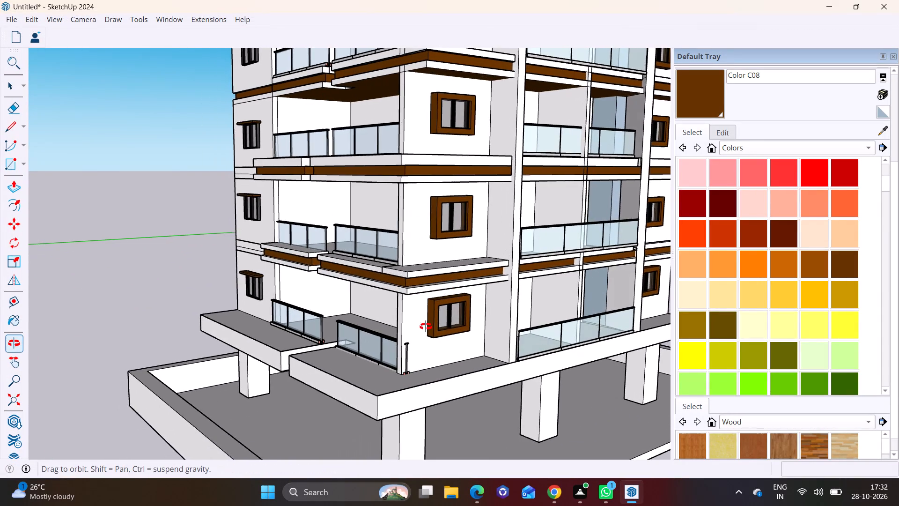
pyautogui.moveTo(426, 327); pyautogui.dragTo(503, 336, button='middle')
pyautogui.scroll(9, 453, 365)
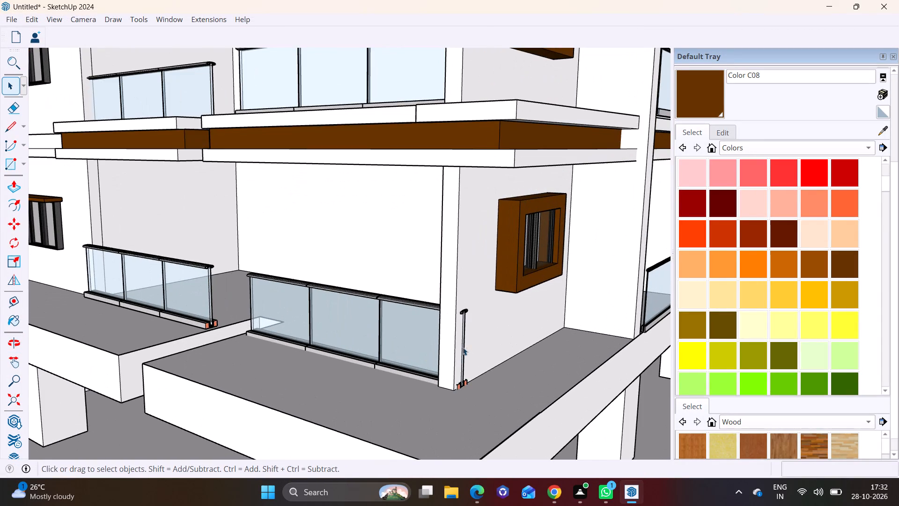
pyautogui.scroll(-6, 447, 342)
pyautogui.moveTo(377, 356); pyautogui.dragTo(523, 384, button='middle')
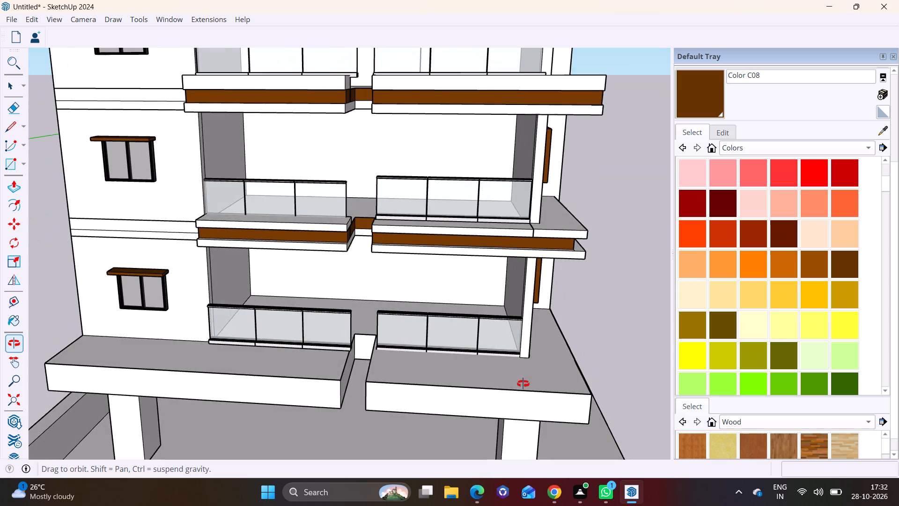
pyautogui.moveTo(523, 384); pyautogui.dragTo(520, 383, button='middle')
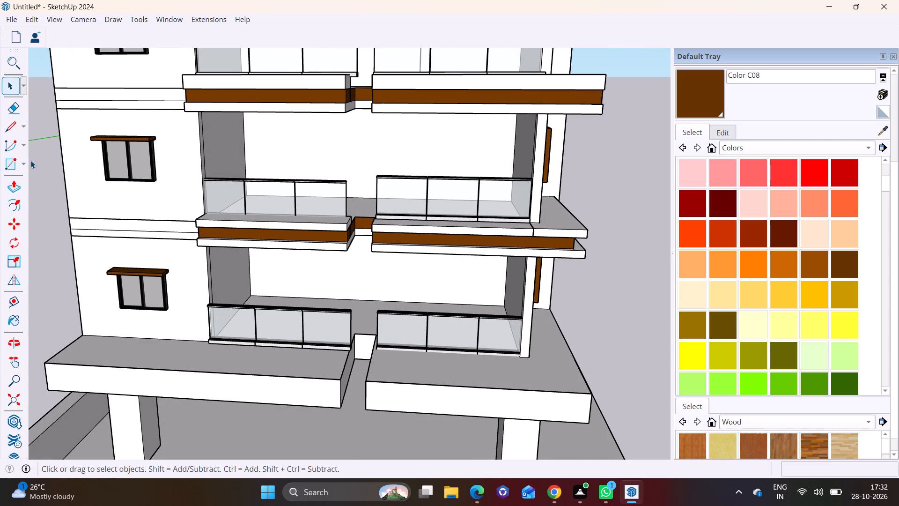
pyautogui.doubleClick(27, 160)
pyautogui.click(43, 180)
pyautogui.keyDown('shift'); pyautogui.moveTo(389, 384); pyautogui.dragTo(387, 392, button='middle'); pyautogui.keyUp('shift')
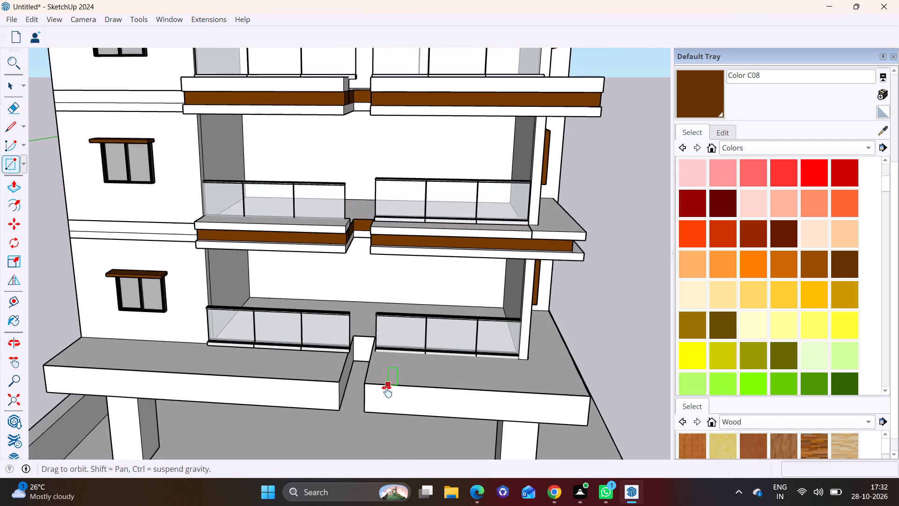
pyautogui.keyDown('shift'); pyautogui.moveTo(387, 392); pyautogui.dragTo(416, 439, button='middle'); pyautogui.keyUp('shift')
pyautogui.scroll(4, 497, 453)
pyautogui.keyDown('shift'); pyautogui.moveTo(464, 317); pyautogui.dragTo(477, 370, button='middle'); pyautogui.keyUp('shift')
pyautogui.moveTo(482, 360); pyautogui.dragTo(486, 320, button='middle')
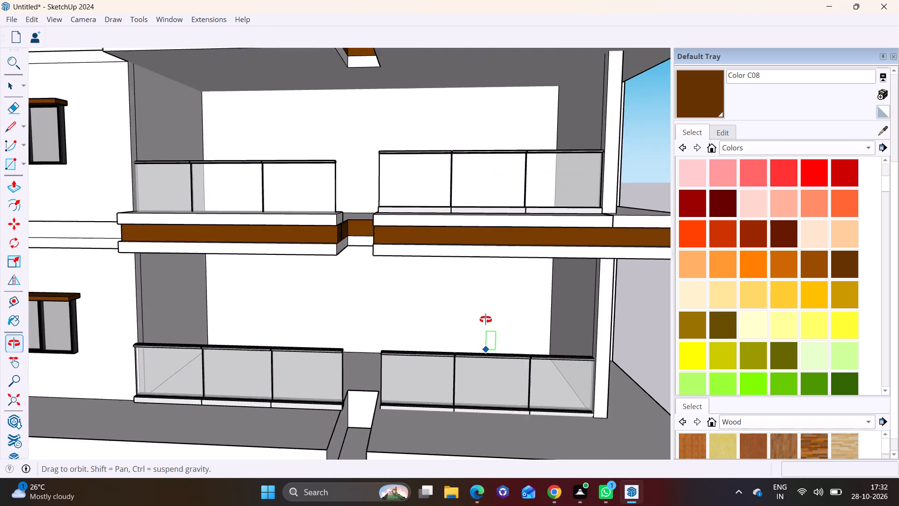
pyautogui.moveTo(486, 320); pyautogui.dragTo(495, 323, button='middle')
pyautogui.moveTo(536, 351); pyautogui.dragTo(539, 370, button='middle')
pyautogui.click(548, 365)
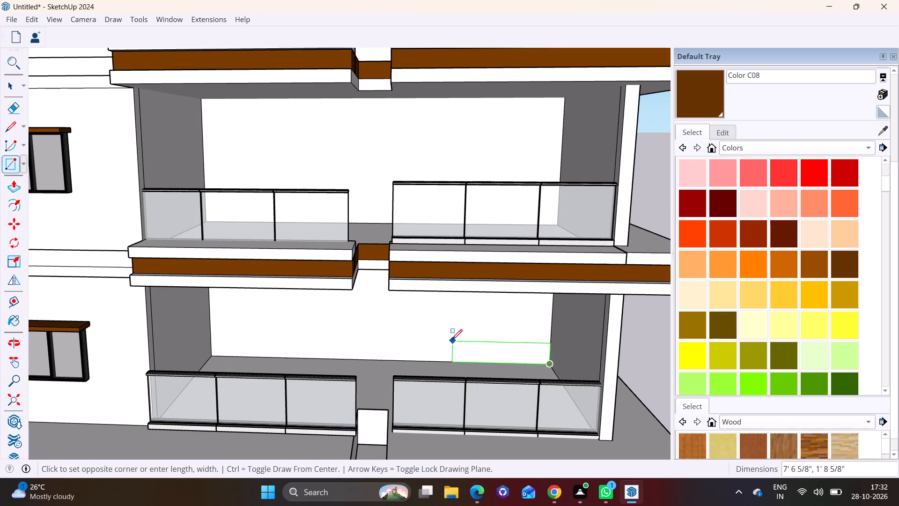
pyautogui.moveTo(448, 337); pyautogui.dragTo(460, 267, button='middle')
pyautogui.click(403, 216)
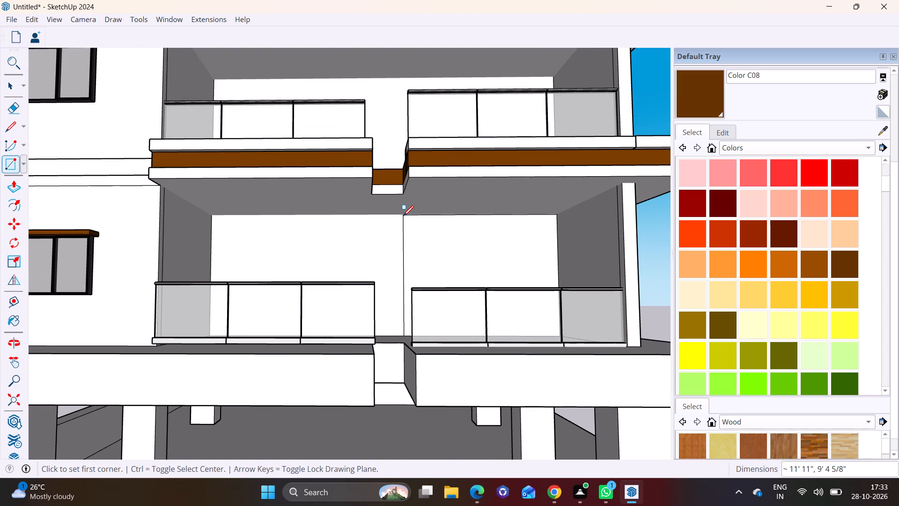
# Push/Pull the rectangle on the lowest balcony's back wall outward toward the glass railing.
pyautogui.press('space')
pyautogui.click(451, 246)
pyautogui.moveTo(464, 255); pyautogui.dragTo(378, 316, button='middle')
pyautogui.scroll(-2, 377, 316)
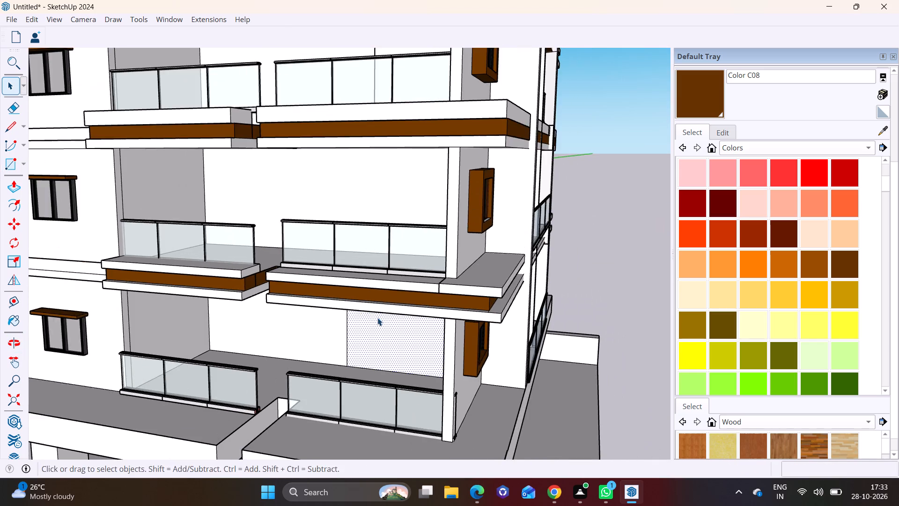
pyautogui.keyDown('shift'); pyautogui.moveTo(377, 318); pyautogui.dragTo(411, 279, button='middle'); pyautogui.keyUp('shift')
pyautogui.click(18, 188)
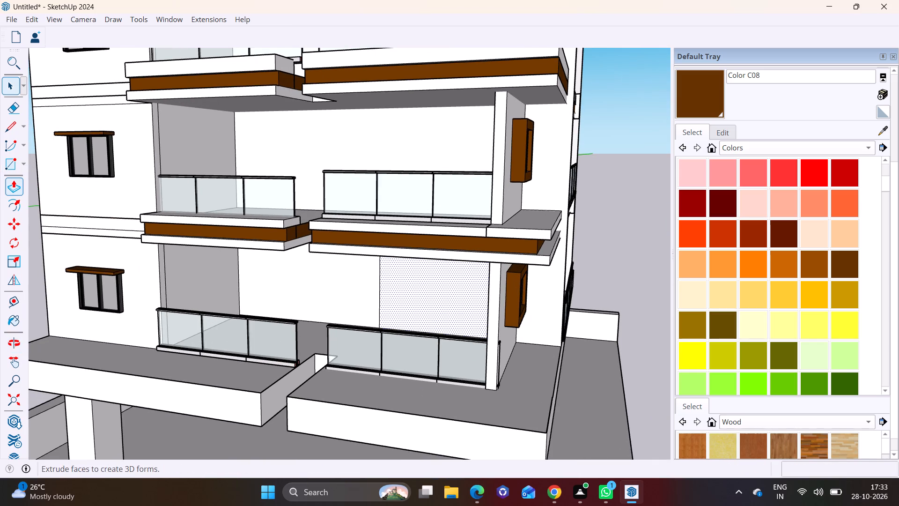
pyautogui.click(394, 287)
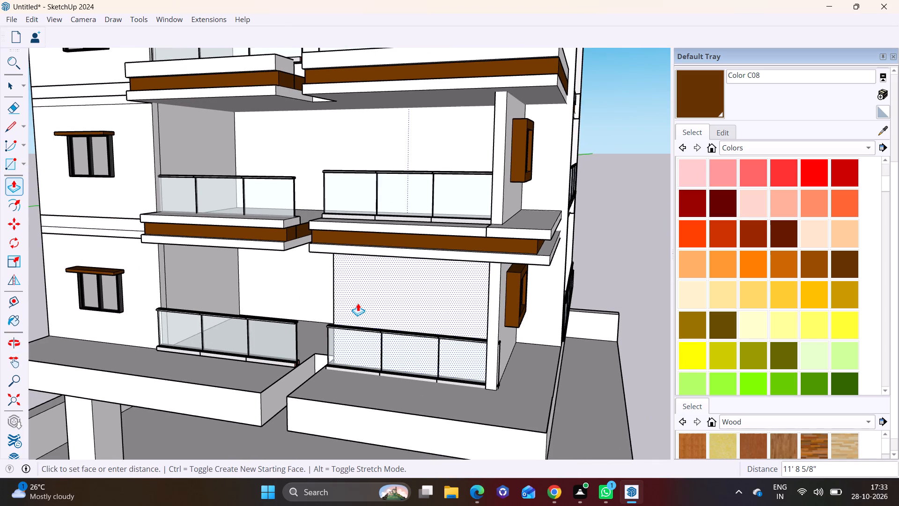
pyautogui.click(370, 294)
pyautogui.press('space')
pyautogui.click(361, 369)
# Draw a rectangle about 11' 4" wide on the second balcony level's back wall, from the right floor corner to the ceiling.
pyautogui.moveTo(359, 373); pyautogui.dragTo(346, 368, button='middle')
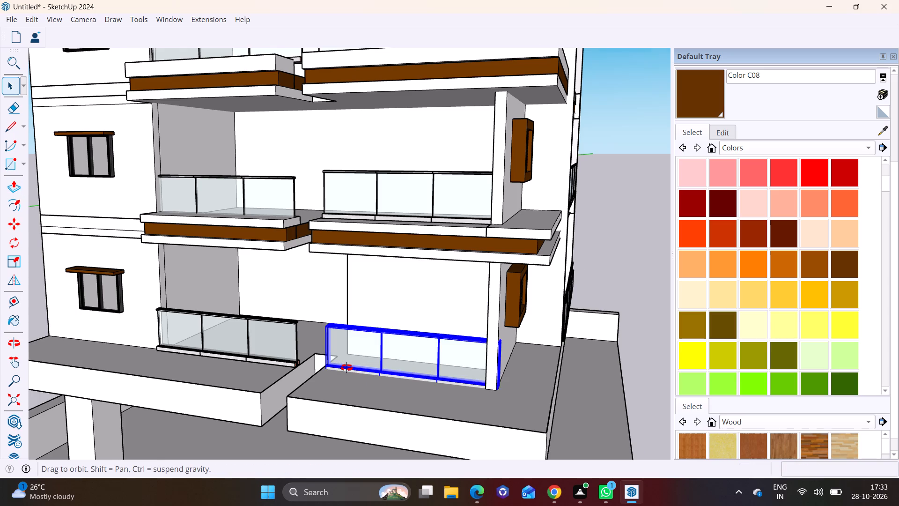
pyautogui.moveTo(346, 368); pyautogui.dragTo(290, 327, button='middle')
pyautogui.scroll(2, 331, 266)
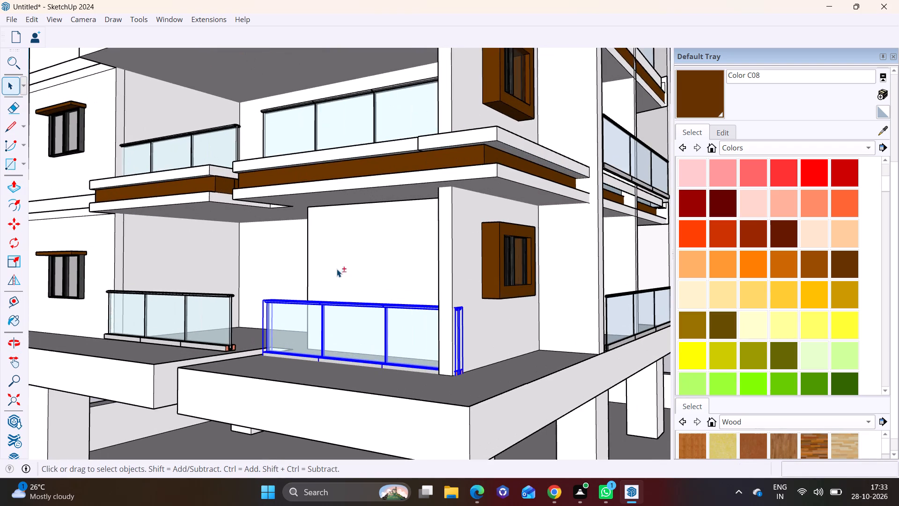
pyautogui.keyDown('shift'); pyautogui.moveTo(337, 269); pyautogui.dragTo(349, 414, button='middle'); pyautogui.keyUp('shift')
pyautogui.moveTo(369, 405); pyautogui.dragTo(413, 404, button='middle')
pyautogui.moveTo(448, 240); pyautogui.dragTo(507, 303, button='middle')
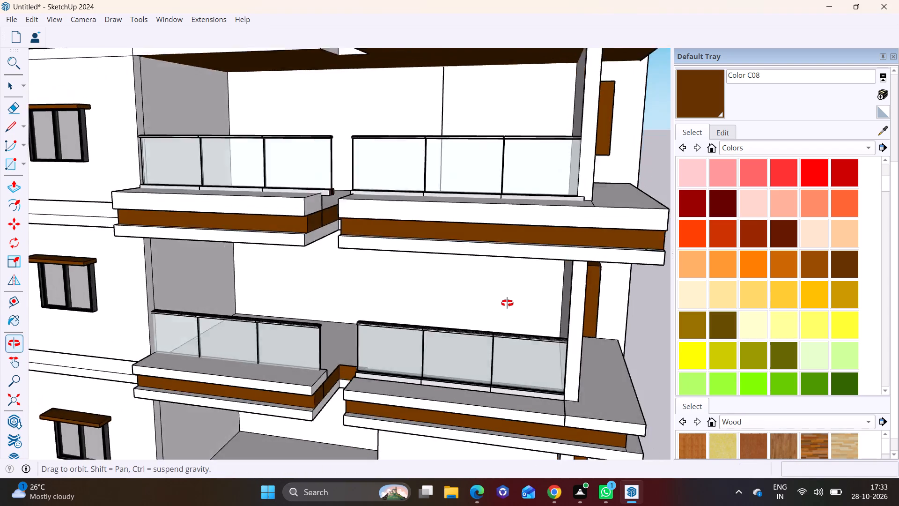
pyautogui.moveTo(507, 303); pyautogui.dragTo(479, 298, button='middle')
pyautogui.click(23, 163)
pyautogui.click(31, 182)
pyautogui.keyDown('shift'); pyautogui.moveTo(521, 378); pyautogui.dragTo(525, 430, button='middle'); pyautogui.keyUp('shift')
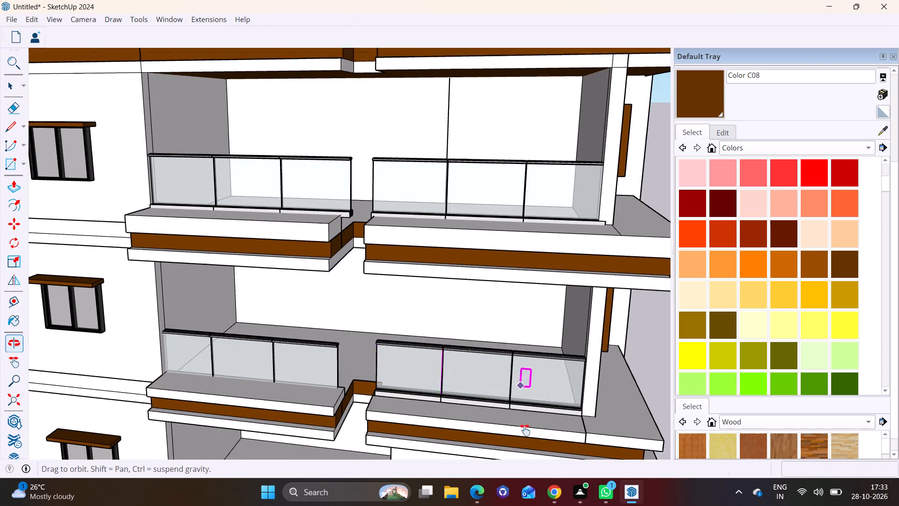
pyautogui.keyDown('shift'); pyautogui.moveTo(525, 430); pyautogui.dragTo(528, 447, button='middle'); pyautogui.keyUp('shift')
pyautogui.scroll(5, 584, 402)
pyautogui.moveTo(560, 392); pyautogui.dragTo(599, 369, button='middle')
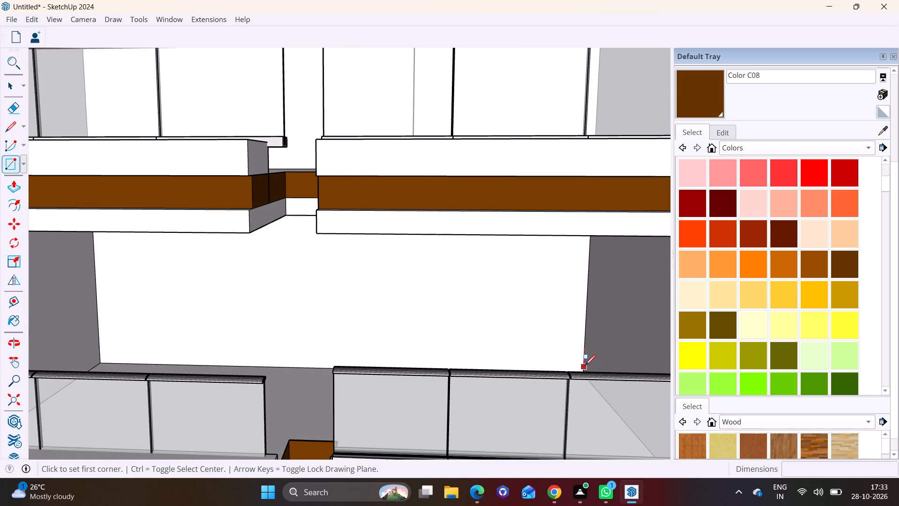
pyautogui.moveTo(584, 365); pyautogui.dragTo(579, 381, button='middle')
pyautogui.click(575, 391)
pyautogui.moveTo(457, 353); pyautogui.dragTo(483, 284, button='middle')
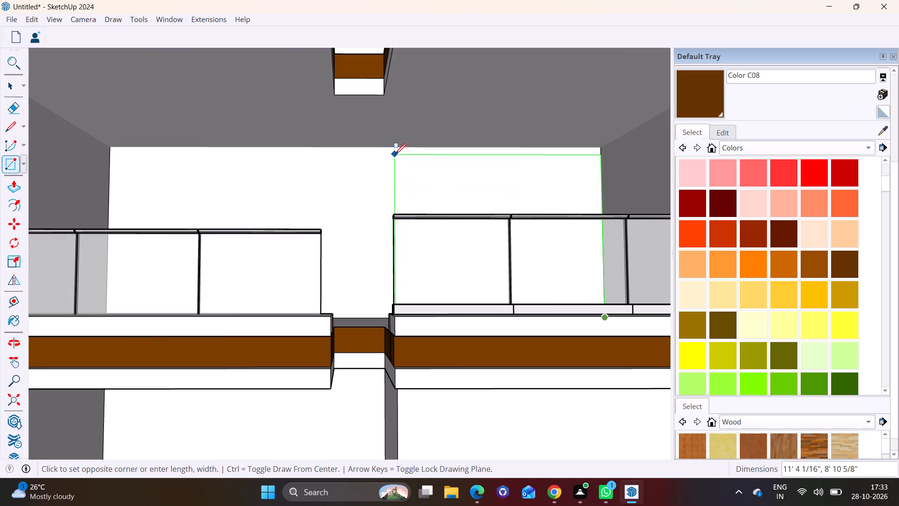
pyautogui.click(397, 150)
# Draw a rectangle about 16' 10" by 9' 4" on the third balcony level's back wall, from the right floor corner.
pyautogui.scroll(-2, 503, 213)
pyautogui.moveTo(497, 187); pyautogui.dragTo(477, 410, button='middle')
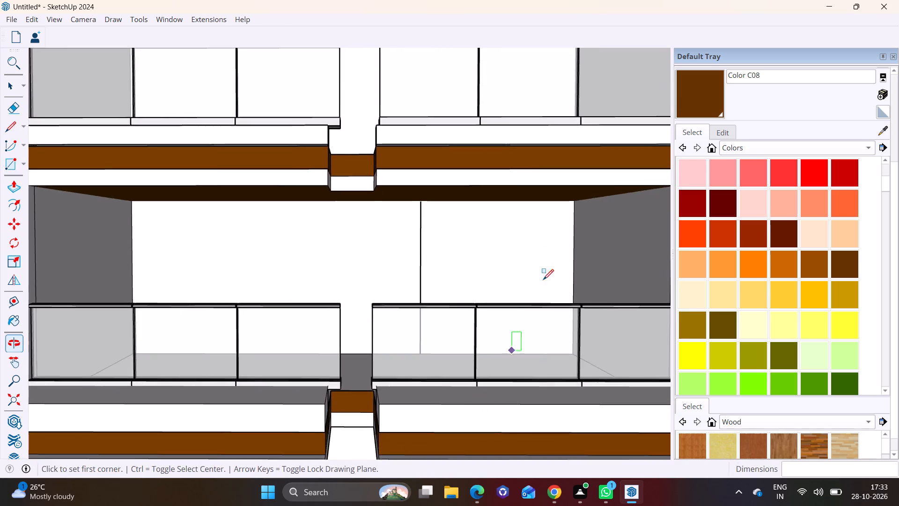
pyautogui.moveTo(543, 291); pyautogui.dragTo(538, 342, button='middle')
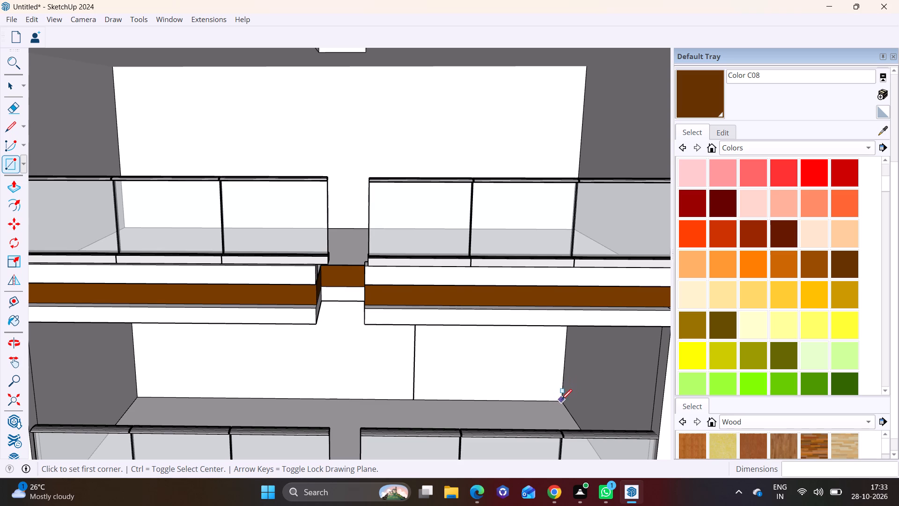
pyautogui.scroll(6, 559, 399)
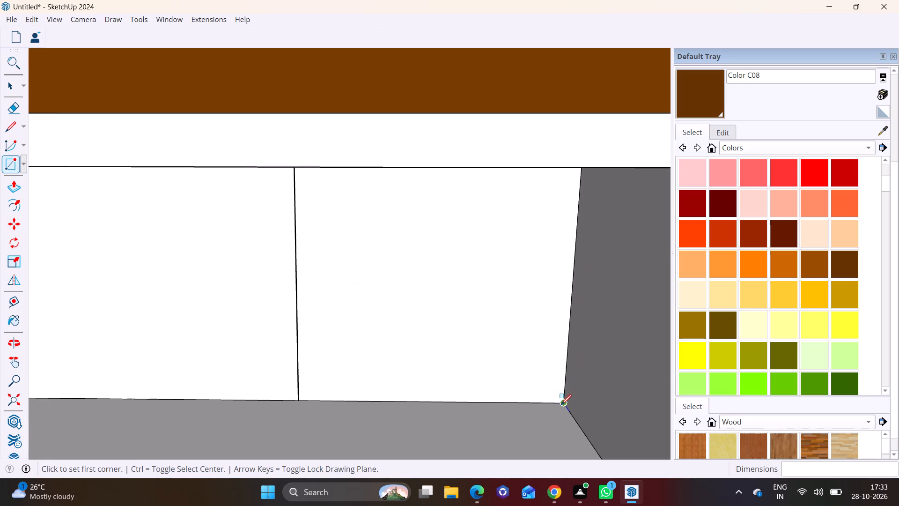
pyautogui.click(561, 405)
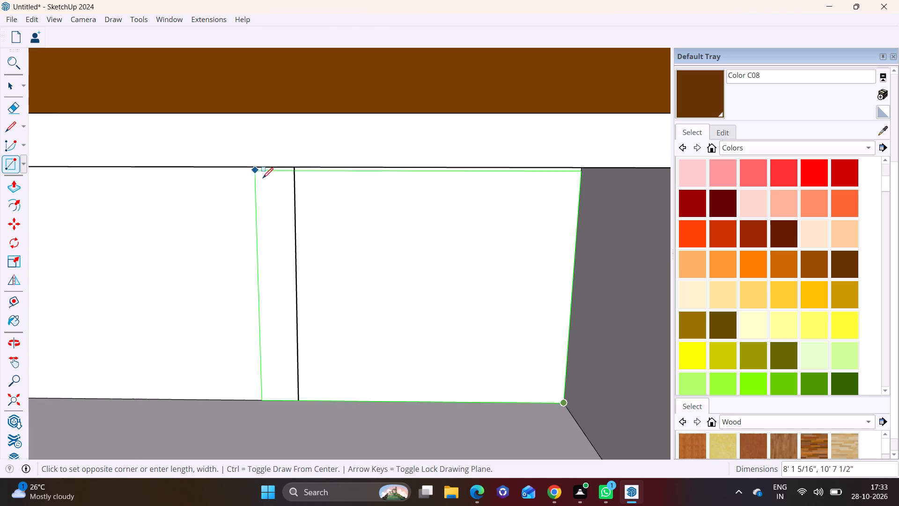
pyautogui.moveTo(278, 187); pyautogui.dragTo(291, 135, button='middle')
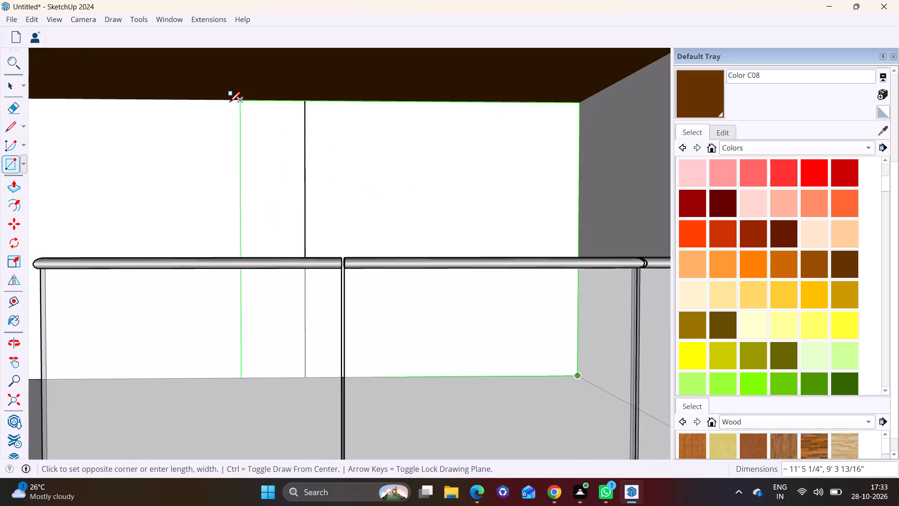
pyautogui.click(80, 100)
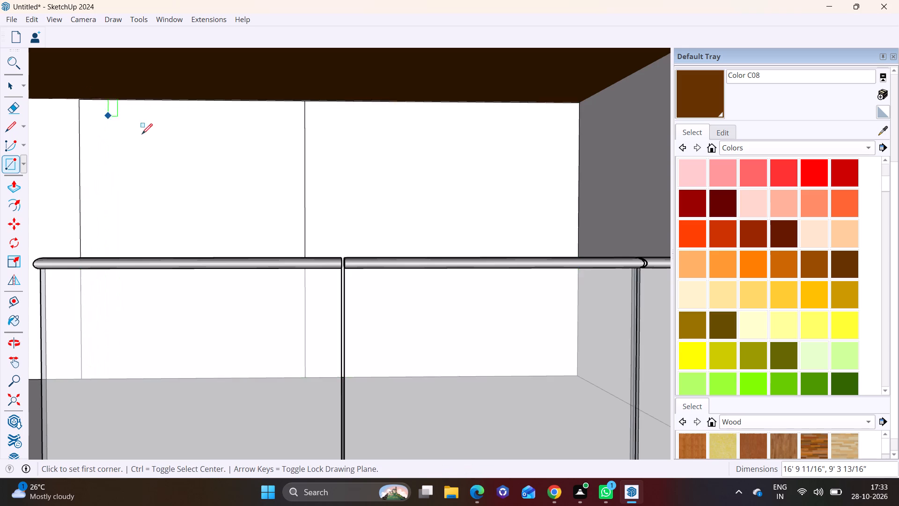
# Draw a floor-to-ceiling rectangle about 11' 6" by 9' 4" on the fourth balcony level's back wall, from the right corner.
pyautogui.scroll(-6, 175, 164)
pyautogui.keyDown('shift'); pyautogui.moveTo(243, 202); pyautogui.dragTo(375, 444, button='middle'); pyautogui.keyUp('shift')
pyautogui.moveTo(384, 279); pyautogui.dragTo(386, 342, button='middle')
pyautogui.moveTo(495, 387); pyautogui.dragTo(472, 327, button='middle')
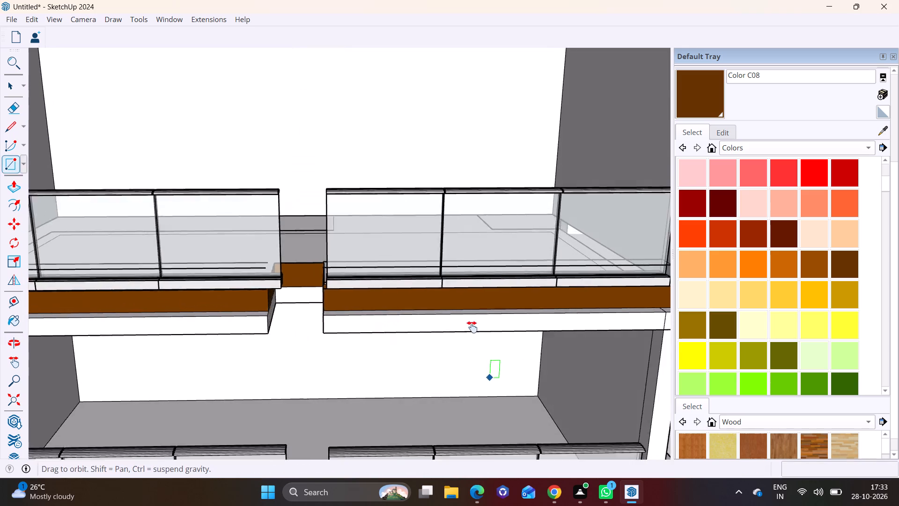
pyautogui.moveTo(472, 327); pyautogui.dragTo(463, 299, button='middle')
pyautogui.scroll(7, 475, 313)
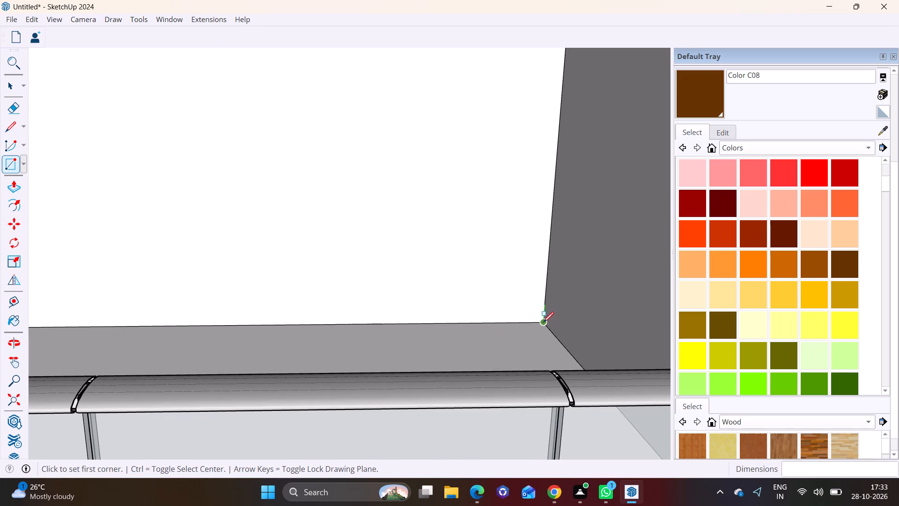
pyautogui.click(543, 322)
pyautogui.scroll(-7, 268, 223)
pyautogui.keyDown('shift'); pyautogui.moveTo(155, 195); pyautogui.dragTo(366, 269, button='middle'); pyautogui.keyUp('shift')
pyautogui.moveTo(353, 253); pyautogui.dragTo(351, 241, button='middle')
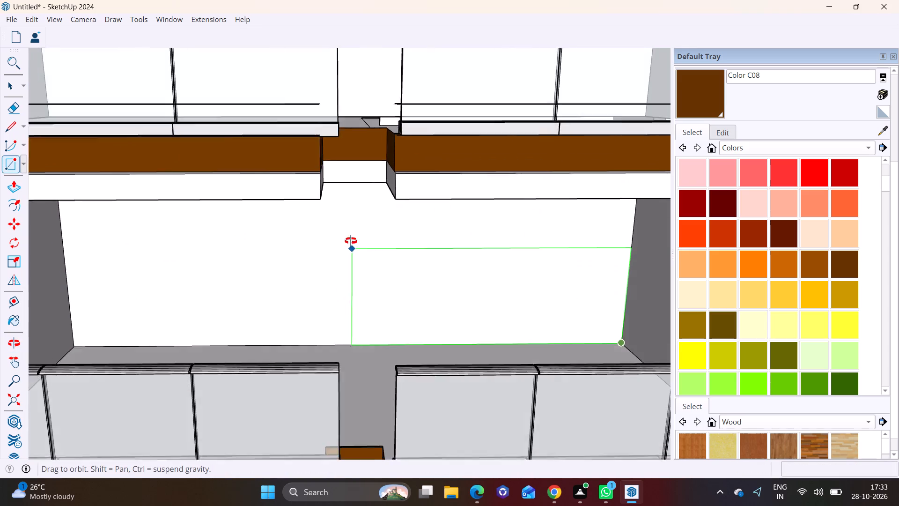
pyautogui.moveTo(351, 241); pyautogui.dragTo(351, 231, button='middle')
pyautogui.moveTo(379, 164); pyautogui.dragTo(371, 151, button='middle')
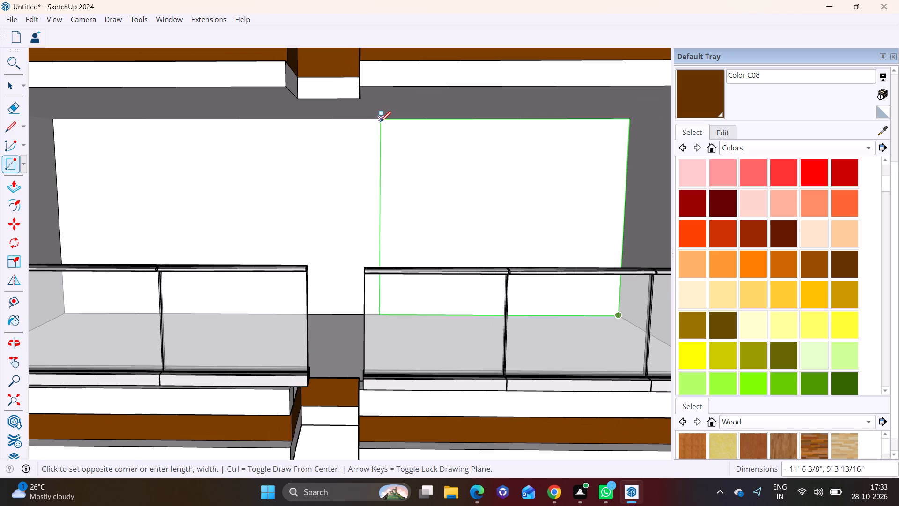
pyautogui.click(374, 122)
# Draw a floor-to-ceiling rectangle on the fifth balcony level's back wall, starting at its right floor corner.
pyautogui.scroll(-3, 396, 148)
pyautogui.keyDown('shift'); pyautogui.moveTo(430, 80); pyautogui.dragTo(382, 360, button='middle'); pyautogui.keyUp('shift')
pyautogui.moveTo(492, 255); pyautogui.dragTo(487, 287, button='middle')
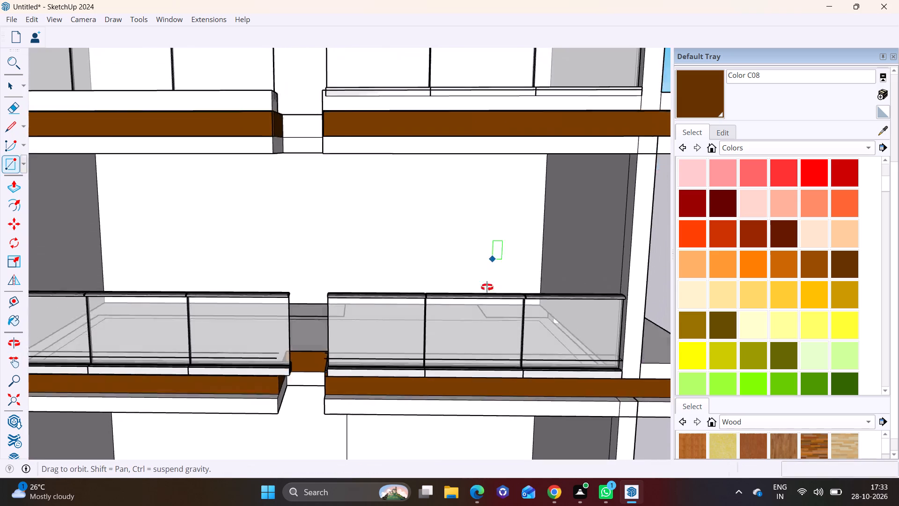
pyautogui.moveTo(487, 287); pyautogui.dragTo(493, 315, button='middle')
pyautogui.scroll(6, 601, 386)
pyautogui.click(508, 331)
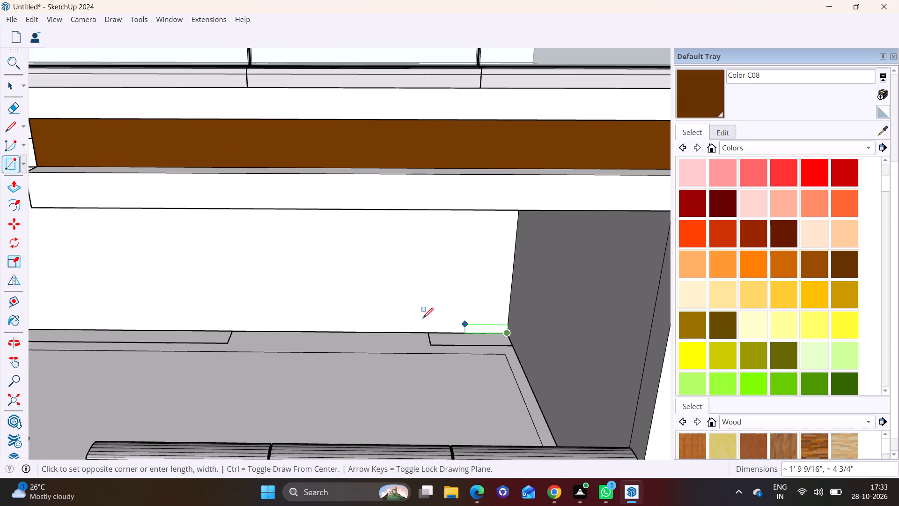
pyautogui.moveTo(313, 283); pyautogui.dragTo(541, 284, button='middle')
pyautogui.moveTo(435, 304); pyautogui.dragTo(405, 183, button='middle')
pyautogui.moveTo(442, 156); pyautogui.dragTo(442, 281, button='middle')
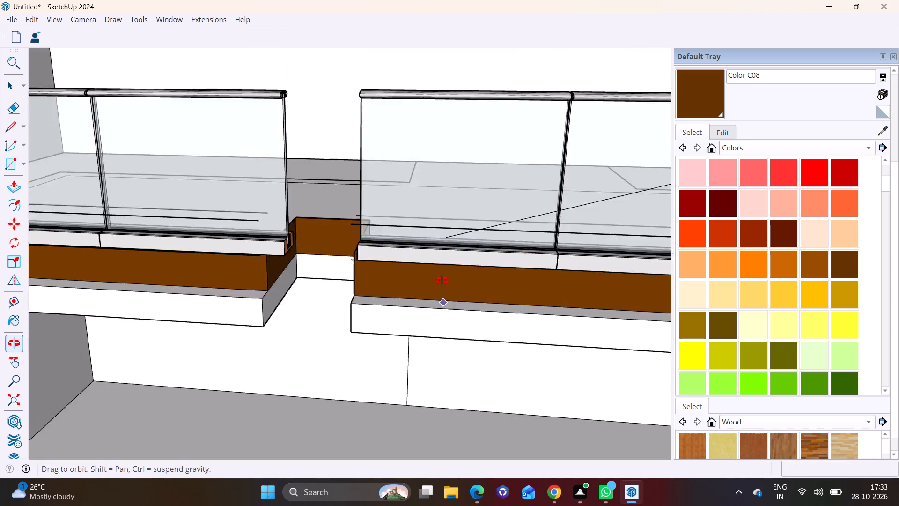
pyautogui.moveTo(442, 281); pyautogui.dragTo(442, 296, button='middle')
pyautogui.keyDown('shift'); pyautogui.moveTo(438, 112); pyautogui.dragTo(442, 237, button='middle'); pyautogui.keyUp('shift')
pyautogui.moveTo(427, 207); pyautogui.dragTo(443, 142, button='middle')
pyautogui.scroll(-4, 438, 141)
pyautogui.keyDown('shift'); pyautogui.moveTo(436, 139); pyautogui.dragTo(339, 285, button='middle'); pyautogui.keyUp('shift')
pyautogui.moveTo(362, 236); pyautogui.dragTo(402, 195, button='middle')
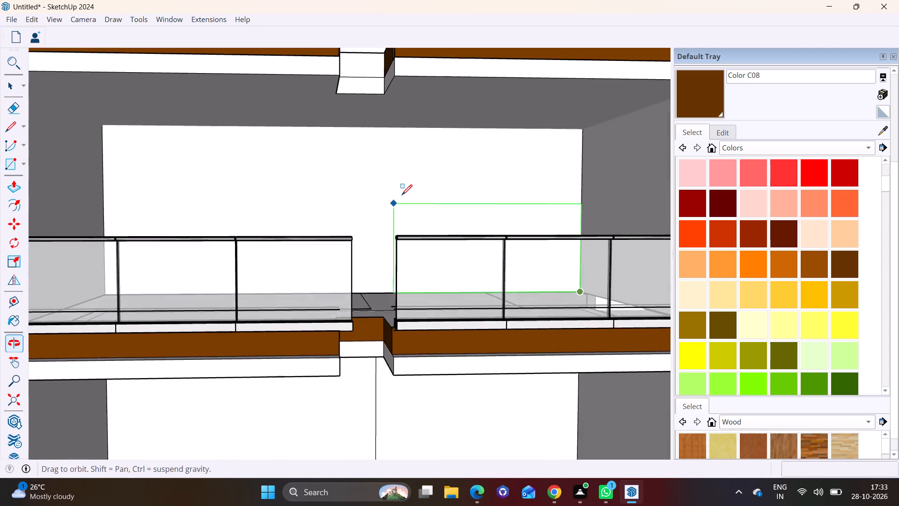
pyautogui.moveTo(402, 195); pyautogui.dragTo(401, 196, button='middle')
pyautogui.click(381, 125)
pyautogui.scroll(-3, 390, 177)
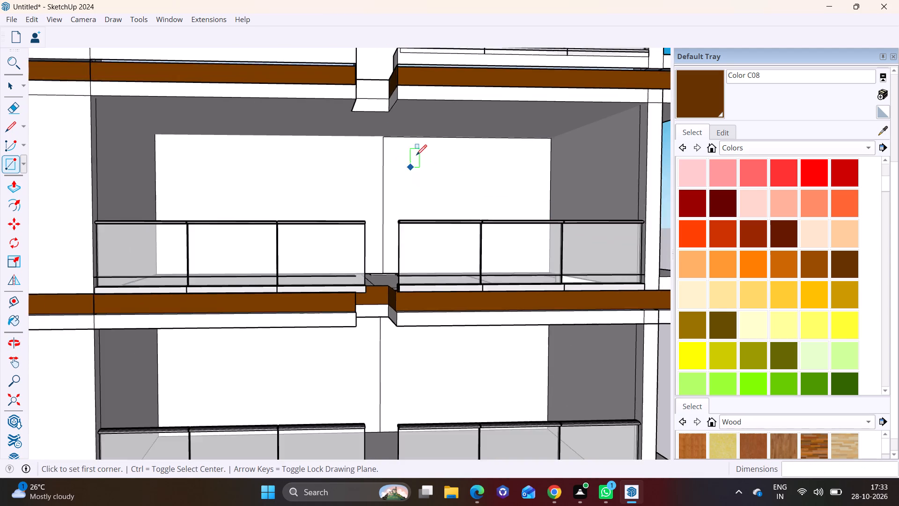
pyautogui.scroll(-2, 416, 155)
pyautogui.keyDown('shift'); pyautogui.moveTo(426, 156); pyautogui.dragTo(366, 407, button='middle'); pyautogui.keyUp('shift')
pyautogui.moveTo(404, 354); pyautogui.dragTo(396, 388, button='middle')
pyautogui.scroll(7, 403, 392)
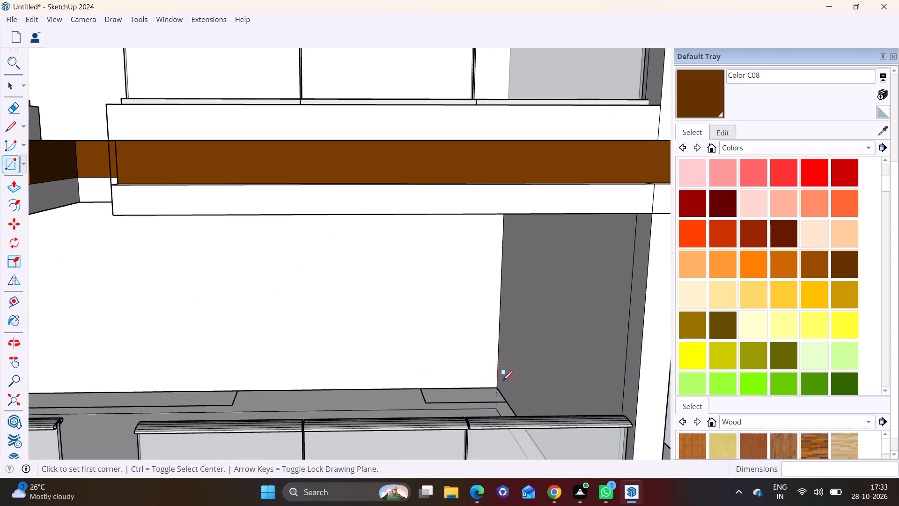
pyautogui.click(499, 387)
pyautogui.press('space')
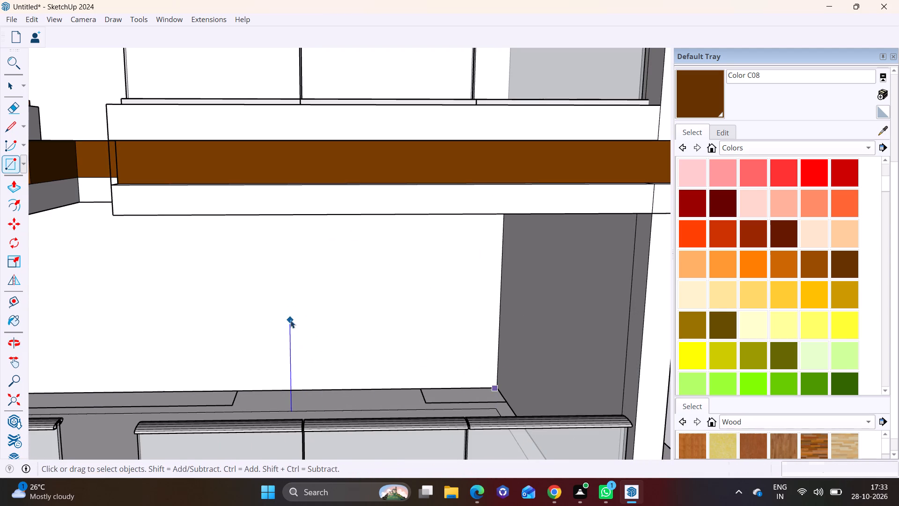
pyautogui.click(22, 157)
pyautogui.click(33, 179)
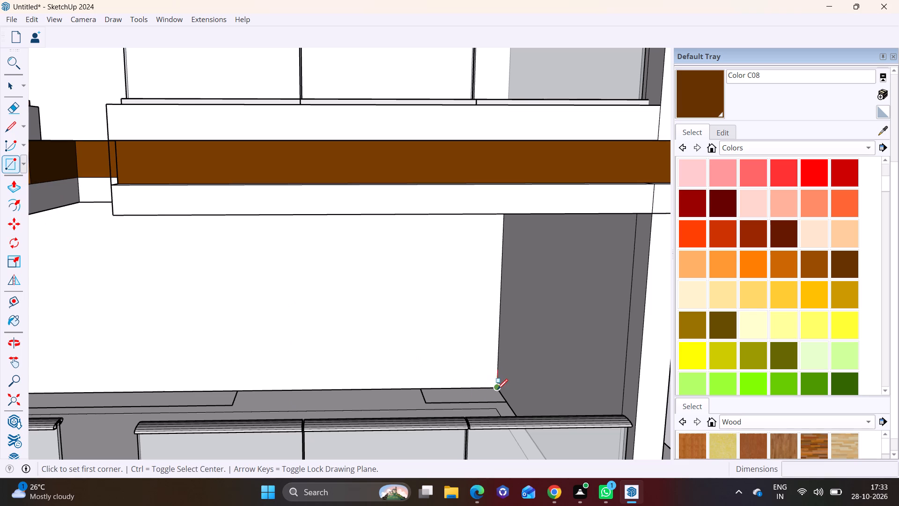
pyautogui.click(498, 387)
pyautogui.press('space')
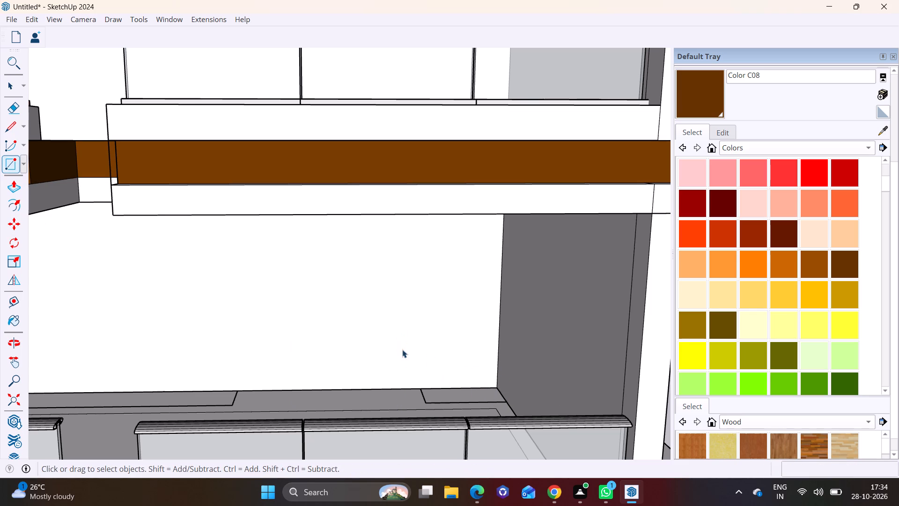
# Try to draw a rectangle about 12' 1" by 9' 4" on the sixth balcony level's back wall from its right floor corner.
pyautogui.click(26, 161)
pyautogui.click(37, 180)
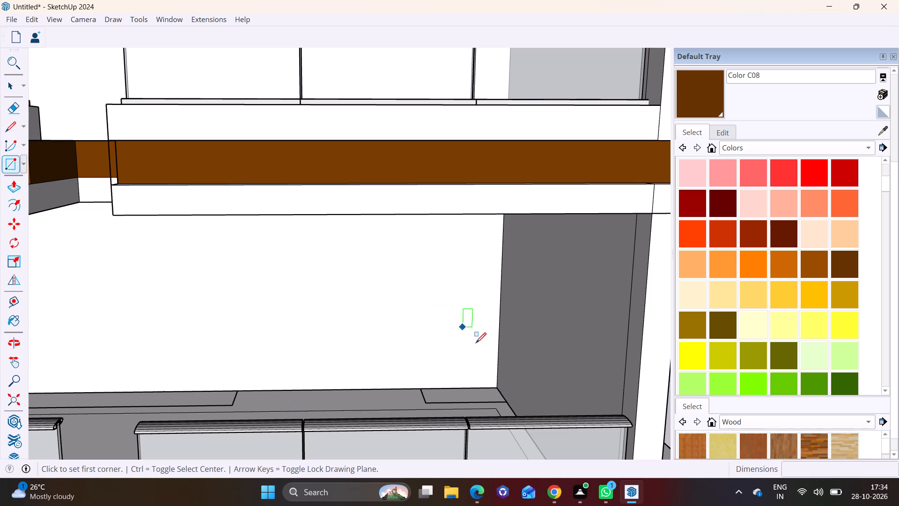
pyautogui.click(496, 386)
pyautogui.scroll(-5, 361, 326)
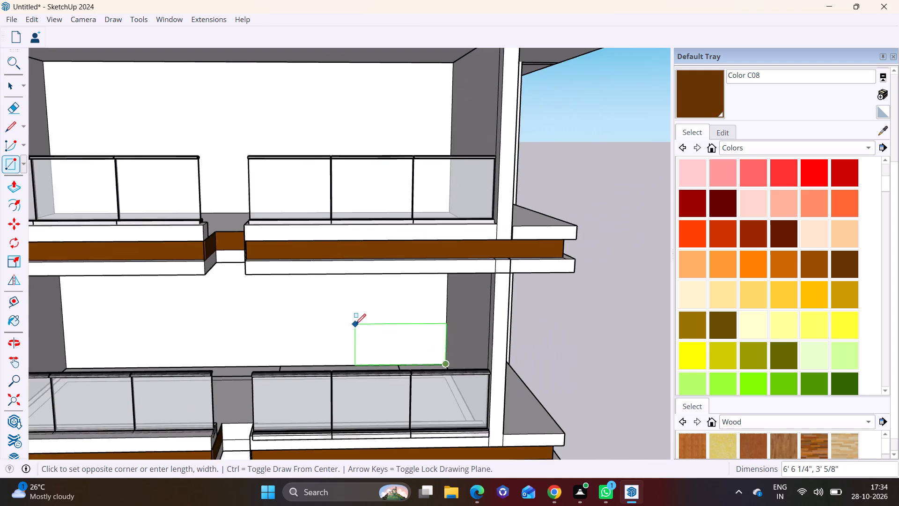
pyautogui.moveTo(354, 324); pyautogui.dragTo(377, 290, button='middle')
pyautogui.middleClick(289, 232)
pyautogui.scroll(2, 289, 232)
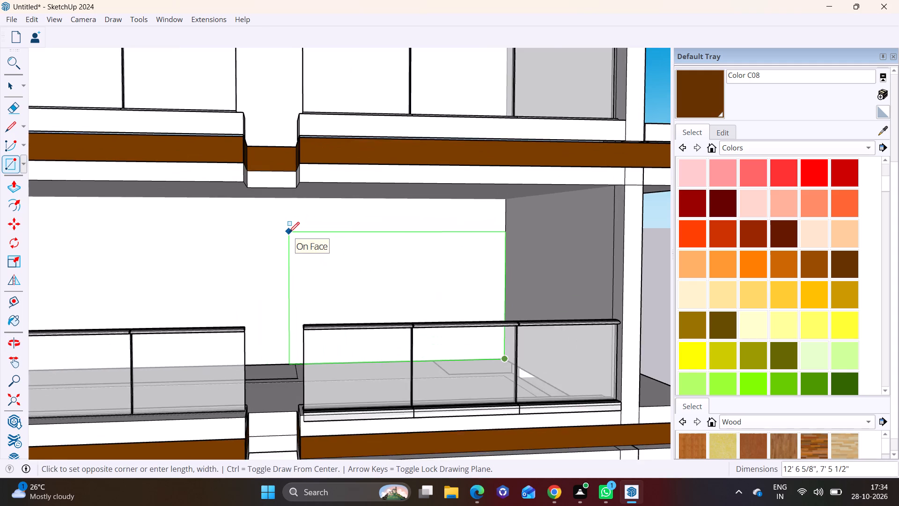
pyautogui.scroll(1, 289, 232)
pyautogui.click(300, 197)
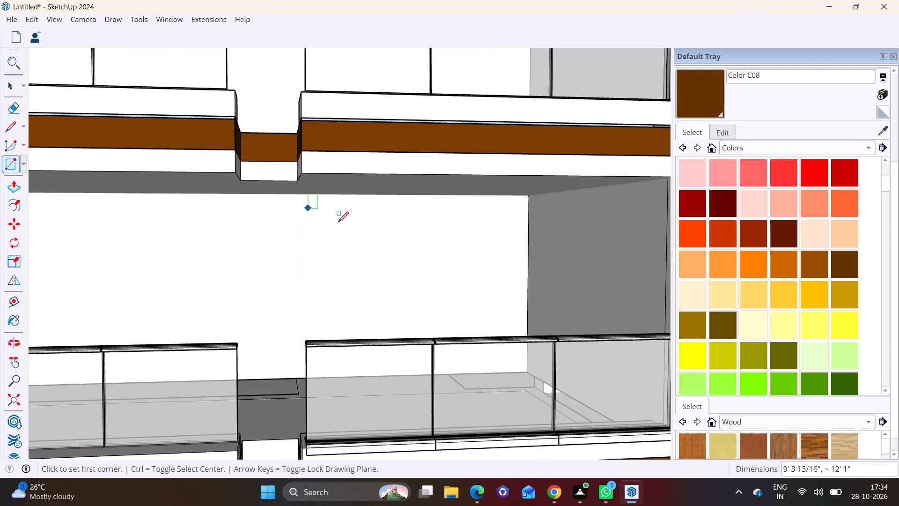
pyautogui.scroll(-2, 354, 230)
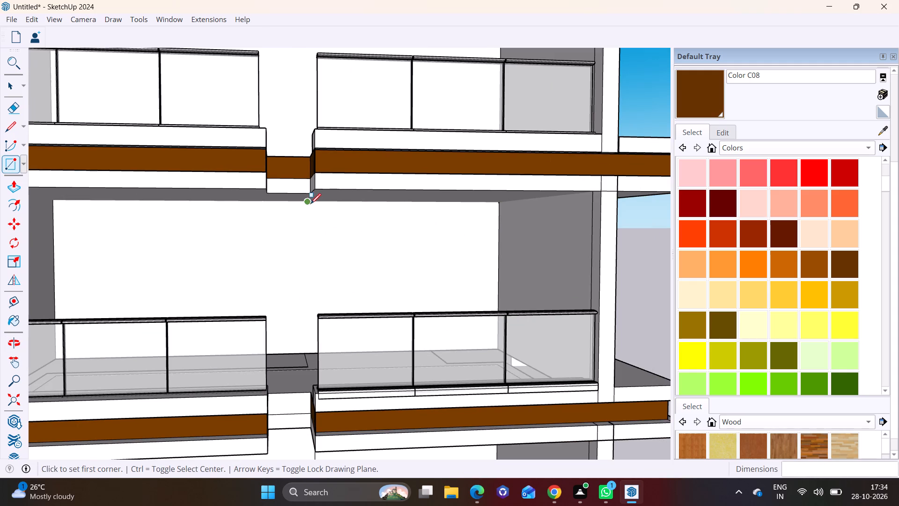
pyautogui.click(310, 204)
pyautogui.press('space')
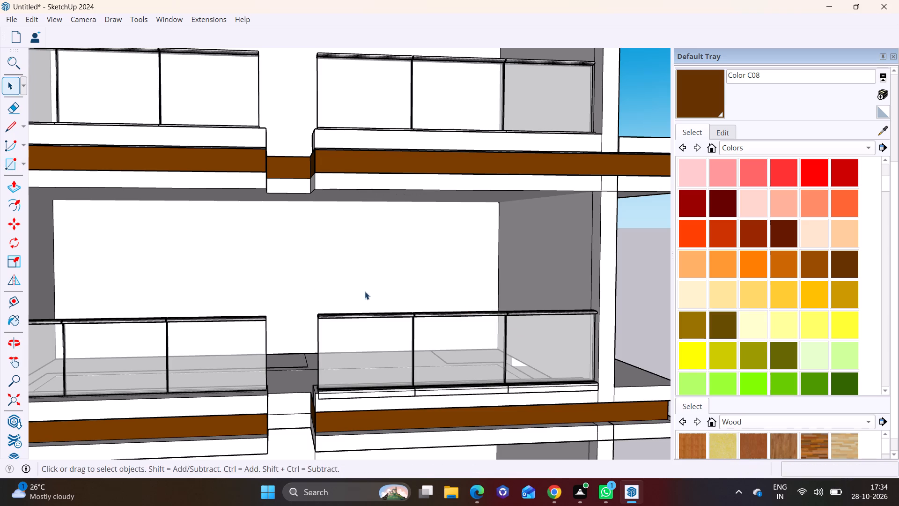
# Draw a floor-to-ceiling rectangle a little over 12' wide on the sixth balcony level's back wall, from its right floor corner.
pyautogui.moveTo(356, 285); pyautogui.dragTo(319, 330, button='middle')
pyautogui.scroll(2, 507, 398)
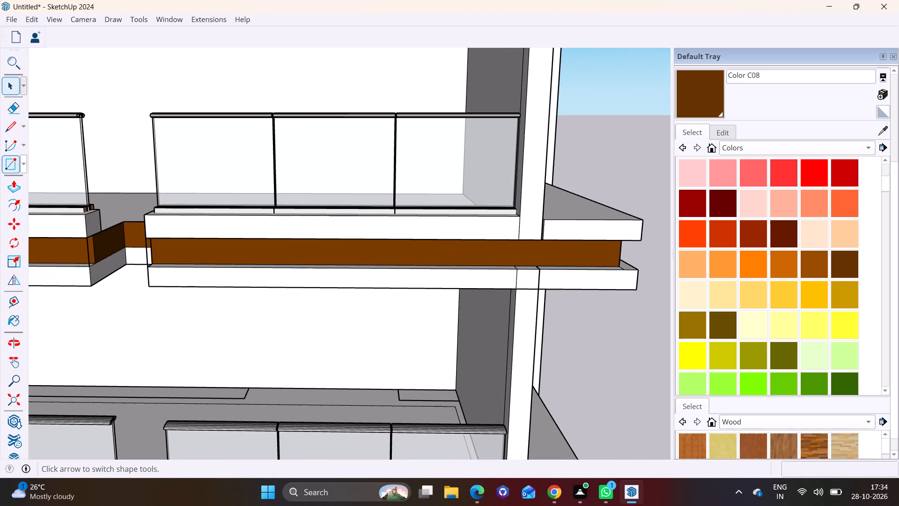
pyautogui.click(21, 159)
pyautogui.click(32, 179)
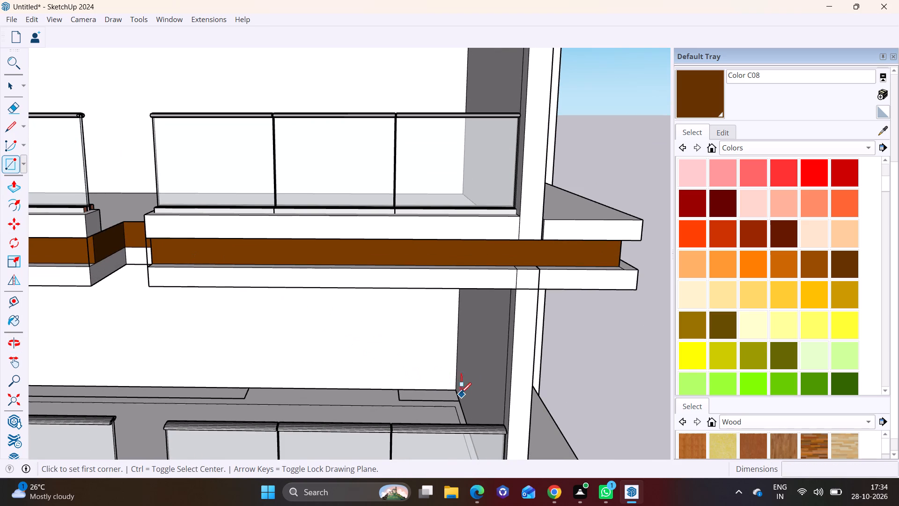
pyautogui.click(454, 388)
pyautogui.moveTo(315, 335); pyautogui.dragTo(421, 297, button='middle')
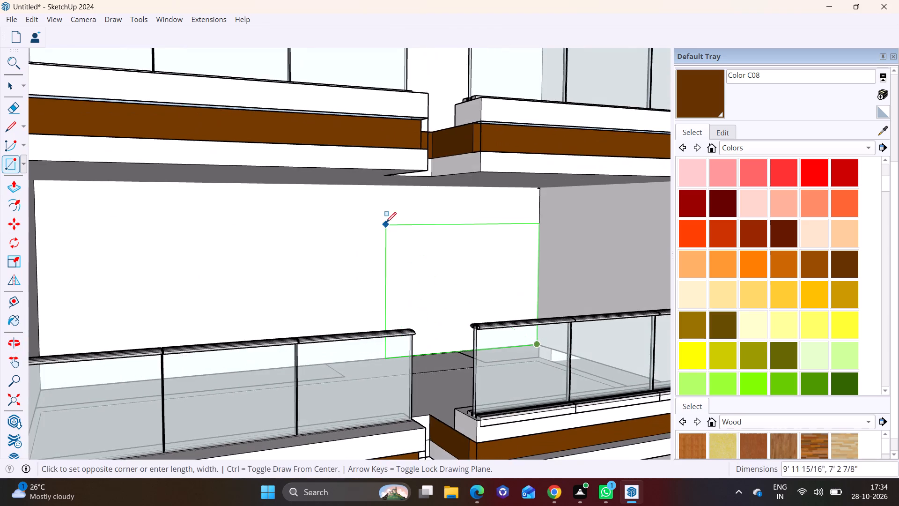
pyautogui.moveTo(374, 222); pyautogui.dragTo(263, 224, button='middle')
pyautogui.moveTo(279, 222); pyautogui.dragTo(328, 219, button='middle')
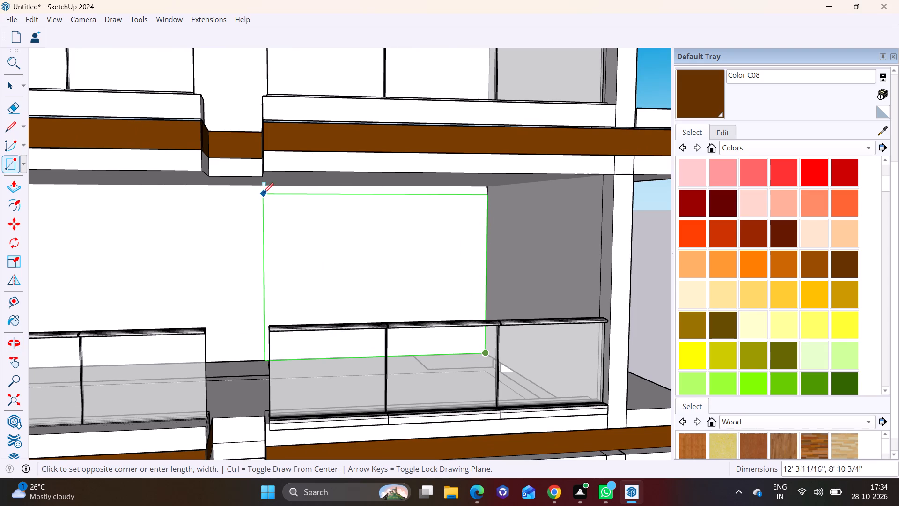
pyautogui.click(258, 188)
# Draw a floor-to-ceiling rectangle on the top balcony level's back wall, starting at its right floor corner.
pyautogui.scroll(-2, 269, 222)
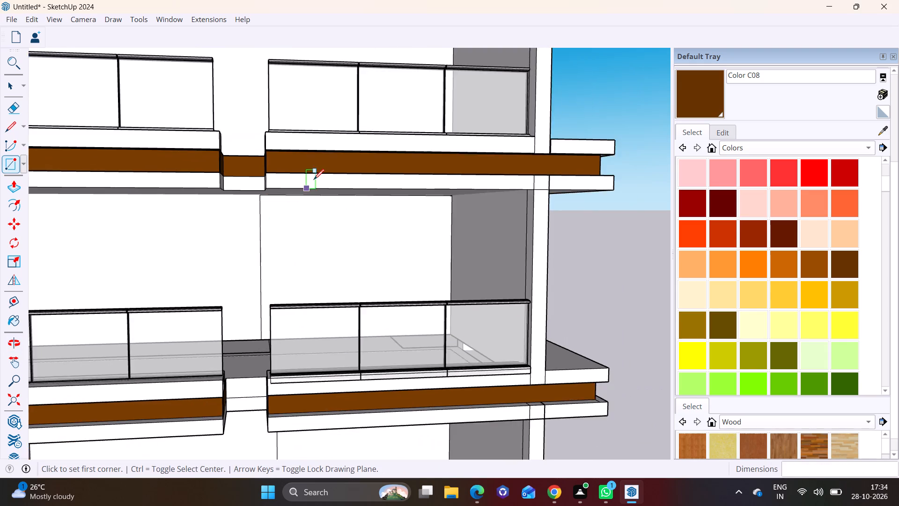
pyautogui.keyDown('shift'); pyautogui.moveTo(314, 179); pyautogui.dragTo(326, 439, button='middle'); pyautogui.keyUp('shift')
pyautogui.moveTo(415, 264); pyautogui.dragTo(426, 301, button='middle')
pyautogui.scroll(6, 448, 335)
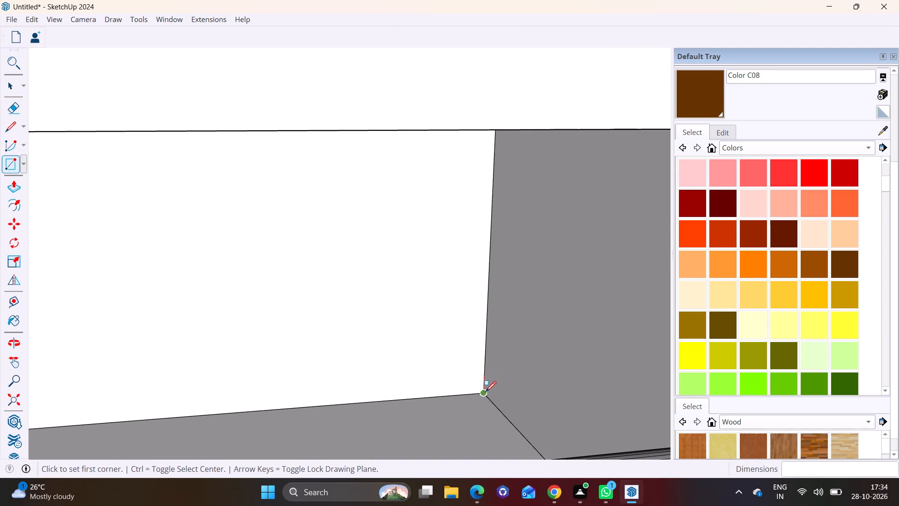
pyautogui.moveTo(485, 394); pyautogui.dragTo(486, 381)
pyautogui.scroll(-5, 375, 240)
pyautogui.moveTo(277, 243); pyautogui.dragTo(257, 210, button='middle')
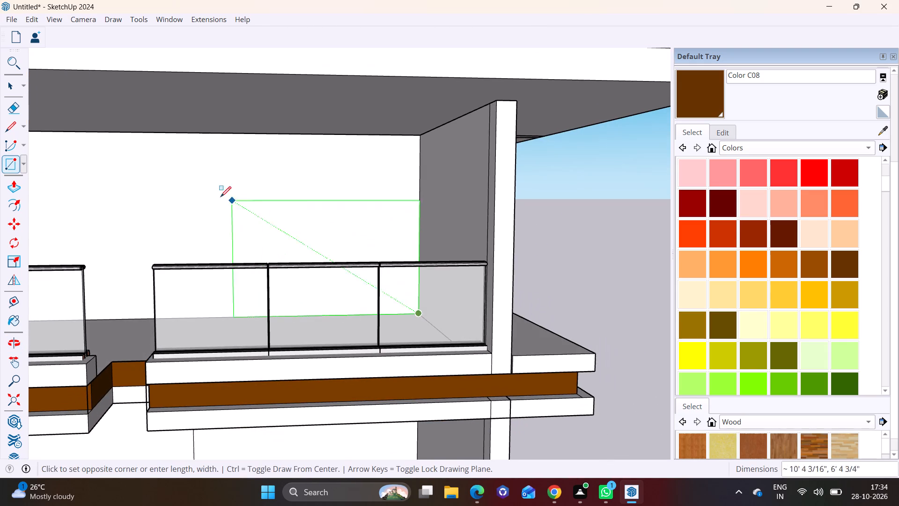
pyautogui.click(156, 134)
# Extrude the top balcony level's back-wall rectangle outward about 9' 6".
pyautogui.press('space')
pyautogui.click(236, 196)
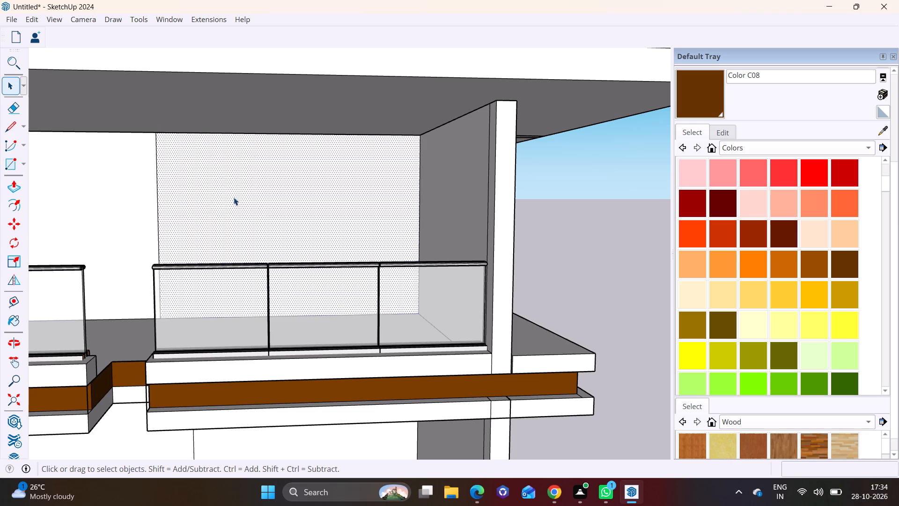
pyautogui.click(19, 184)
pyautogui.click(321, 200)
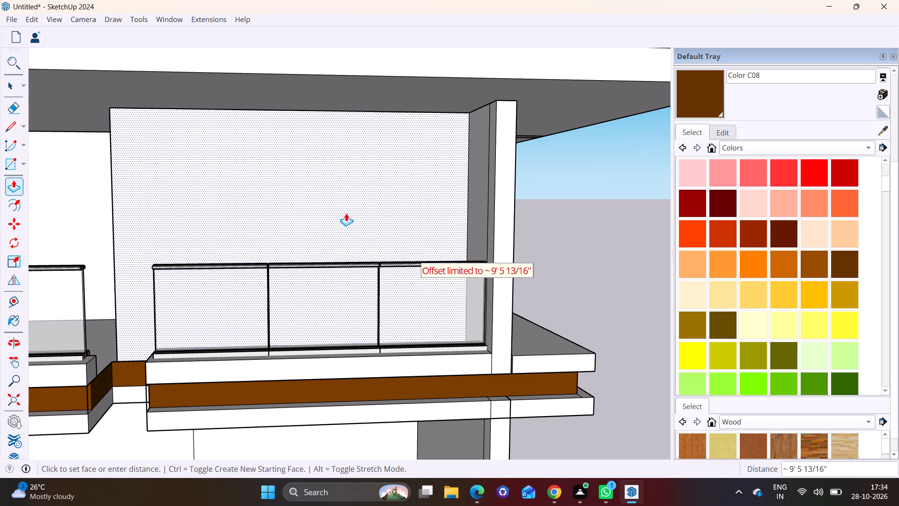
pyautogui.click(346, 213)
# Push the front face of the top balcony level's wall block back about 2' 1".
pyautogui.scroll(-1, 339, 297)
pyautogui.moveTo(328, 332); pyautogui.dragTo(167, 342, button='middle')
pyautogui.click(182, 224)
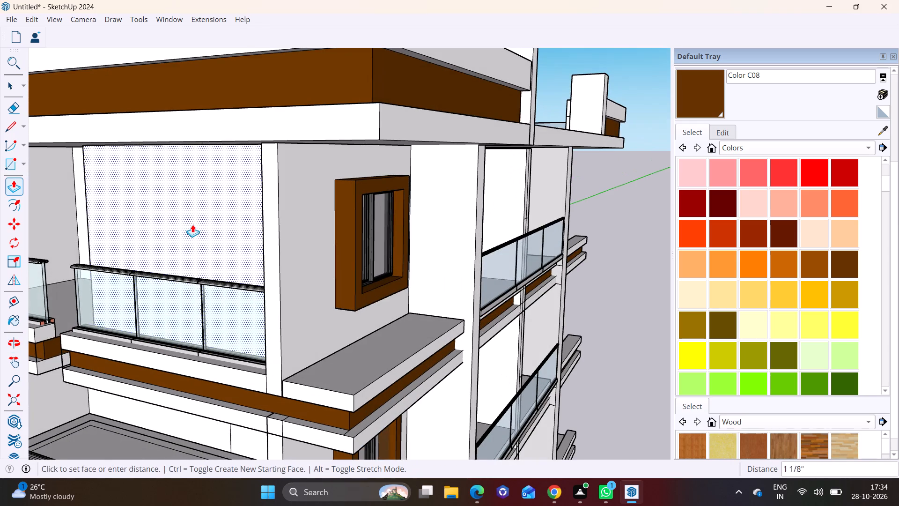
pyautogui.click(211, 221)
# Extrude the sixth balcony level's back-wall rectangle outward about 7'.
pyautogui.keyDown('shift'); pyautogui.moveTo(221, 274); pyautogui.dragTo(352, 136, button='middle'); pyautogui.keyUp('shift')
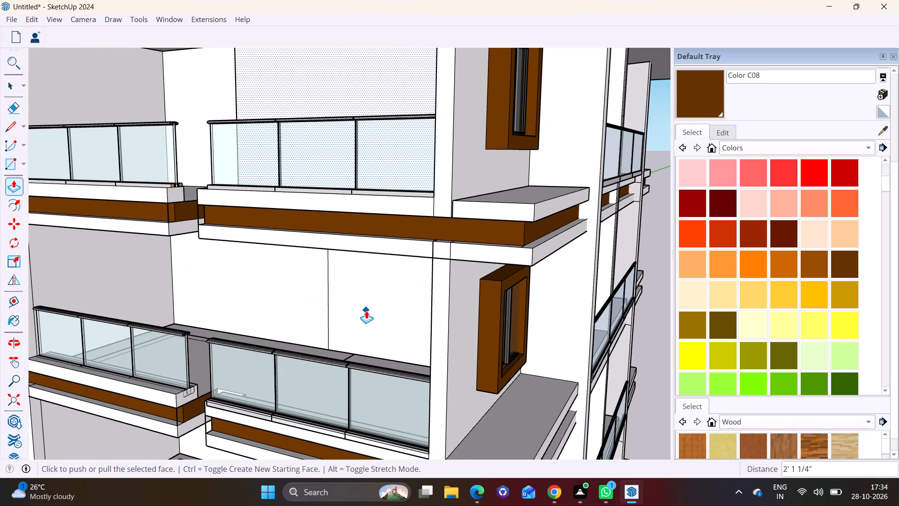
pyautogui.press('space')
pyautogui.click(366, 309)
pyautogui.click(11, 184)
pyautogui.doubleClick(391, 318)
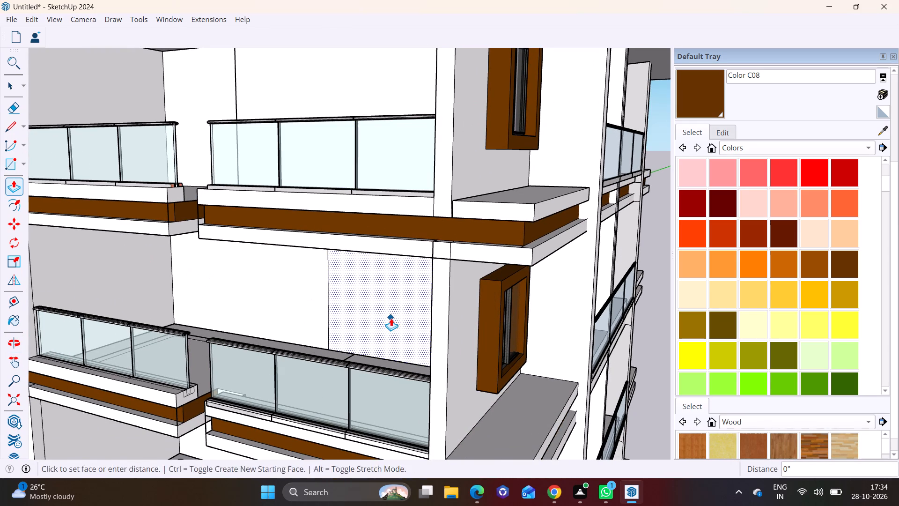
pyautogui.click(373, 315)
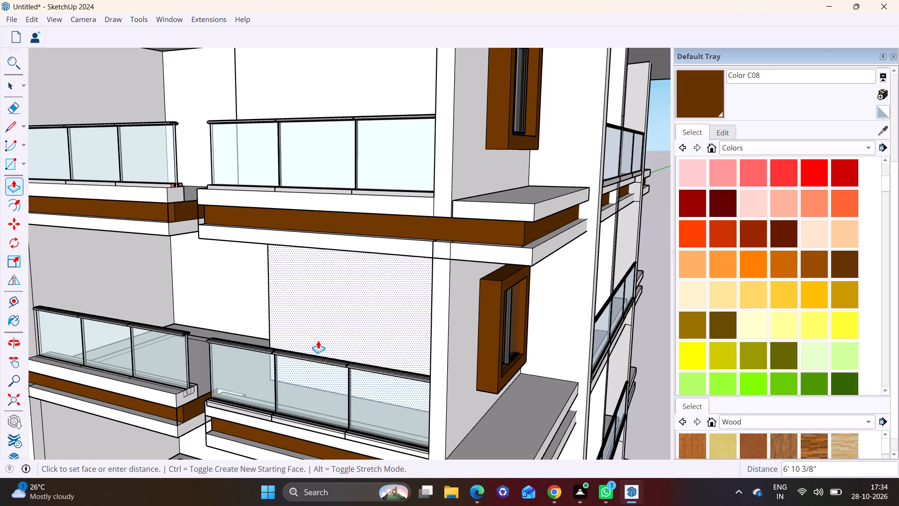
pyautogui.click(306, 345)
# Extrude the fifth balcony level's back-wall rectangle outward toward the railing.
pyautogui.moveTo(341, 342); pyautogui.dragTo(387, 188, button='middle')
pyautogui.keyDown('shift'); pyautogui.moveTo(413, 317); pyautogui.dragTo(396, 274, button='middle'); pyautogui.keyUp('shift')
pyautogui.doubleClick(396, 293)
pyautogui.click(397, 296)
pyautogui.click(402, 293)
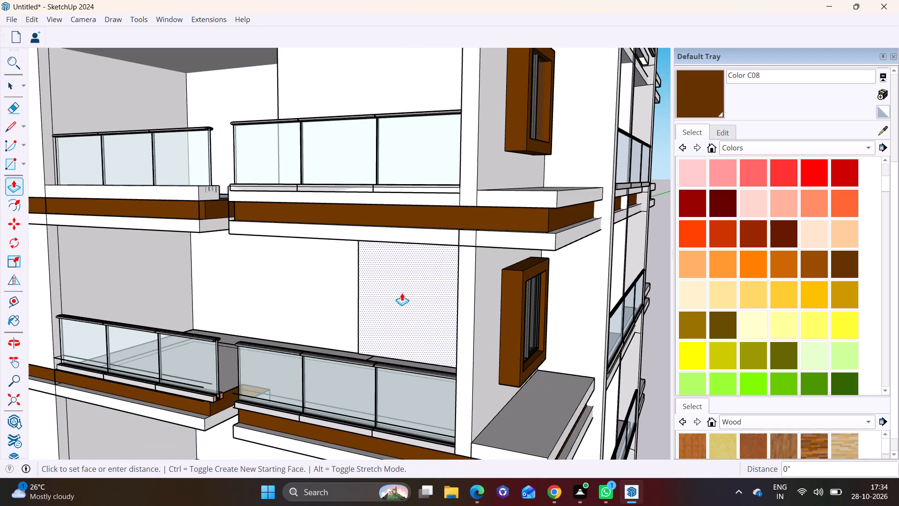
pyautogui.click(335, 321)
# Extrude the fourth balcony level's back-wall rectangle outward about 7' 6".
pyautogui.scroll(-3, 344, 329)
pyautogui.keyDown('shift'); pyautogui.moveTo(369, 361); pyautogui.dragTo(424, 182, button='middle'); pyautogui.keyUp('shift')
pyautogui.click(433, 300)
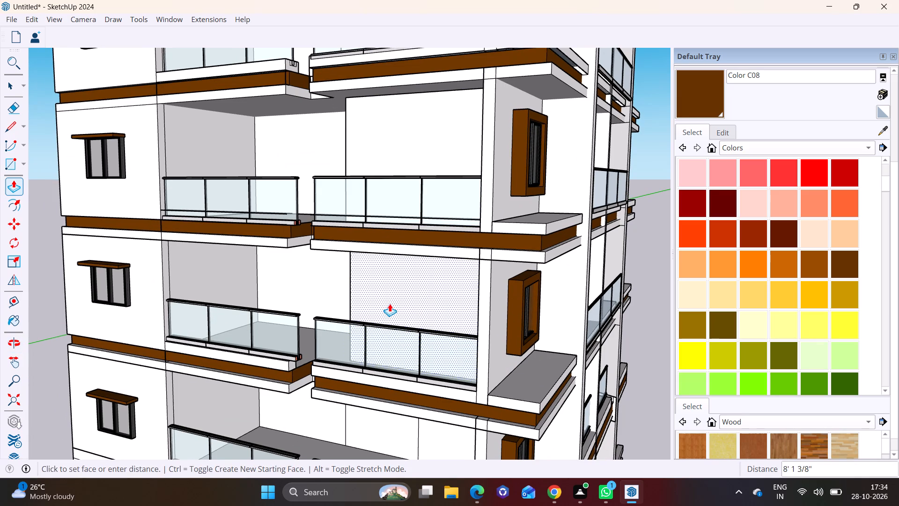
pyautogui.click(391, 303)
# Extrude both sections of the third balcony level's back-wall rectangle outward about 6' 6", keeping them flush.
pyautogui.moveTo(427, 334); pyautogui.dragTo(425, 179, button='middle')
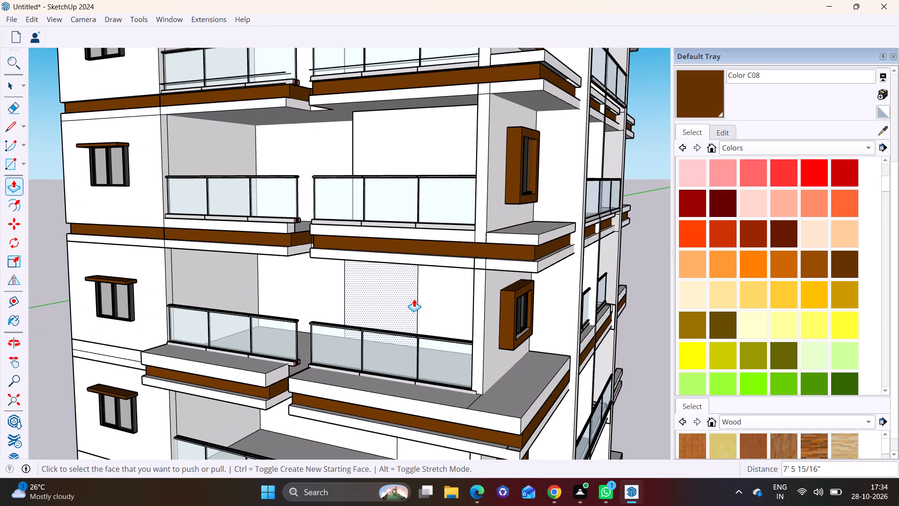
pyautogui.click(439, 297)
pyautogui.click(413, 319)
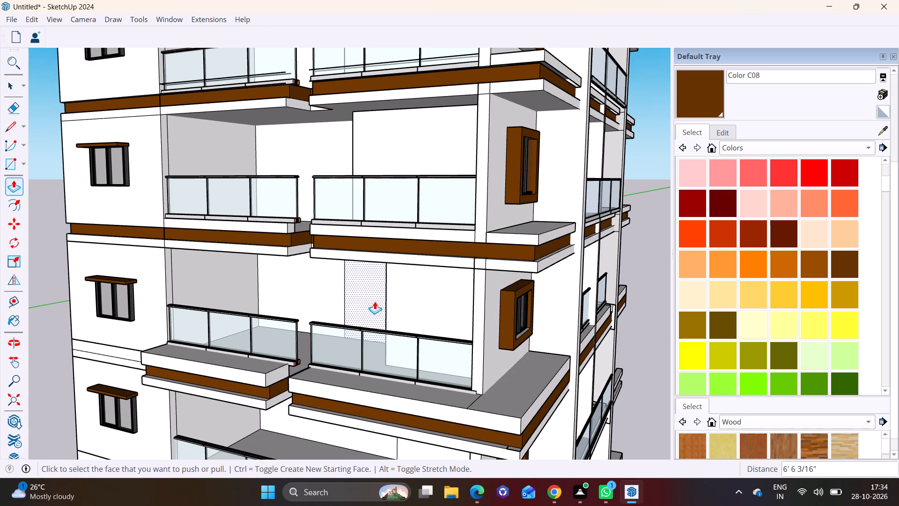
pyautogui.click(374, 300)
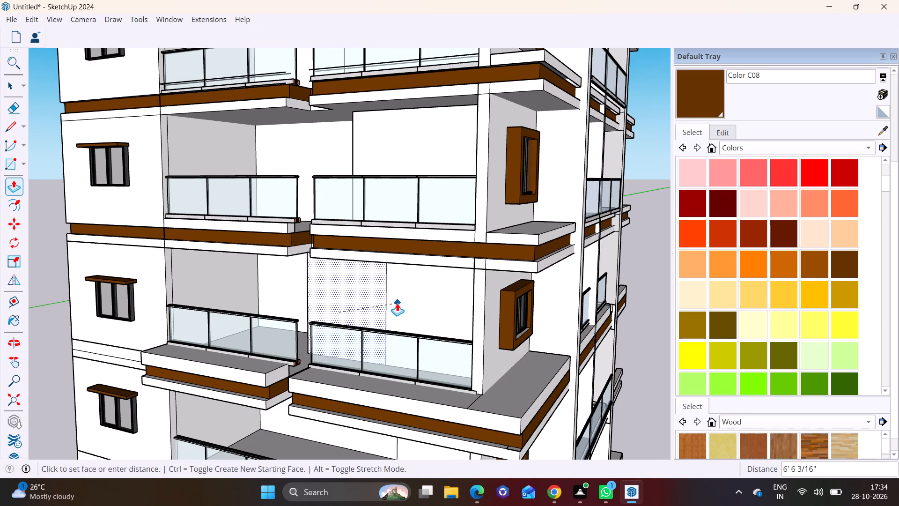
pyautogui.click(397, 303)
# Extrude the second balcony level's back-wall rectangle outward toward the railing.
pyautogui.scroll(-5, 397, 312)
pyautogui.keyDown('shift'); pyautogui.moveTo(406, 360); pyautogui.dragTo(385, 179, button='middle'); pyautogui.keyUp('shift')
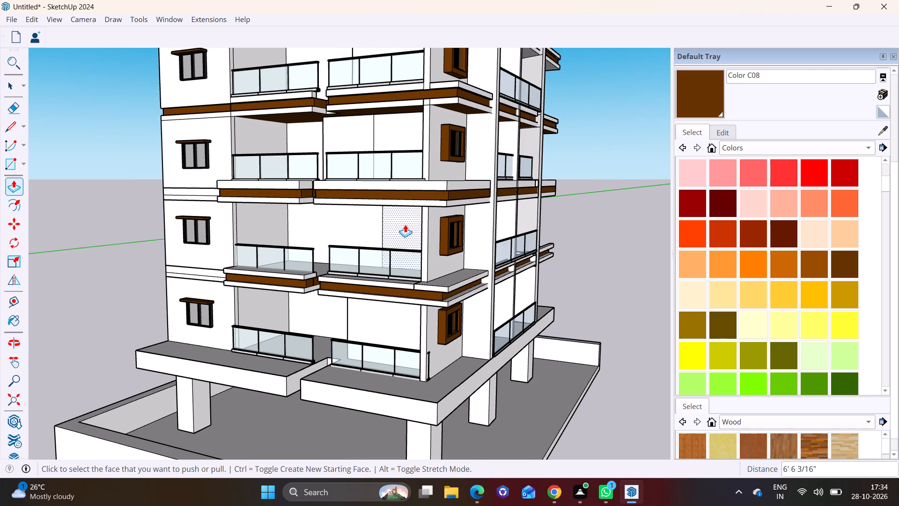
pyautogui.click(405, 224)
pyautogui.click(376, 233)
pyautogui.click(385, 320)
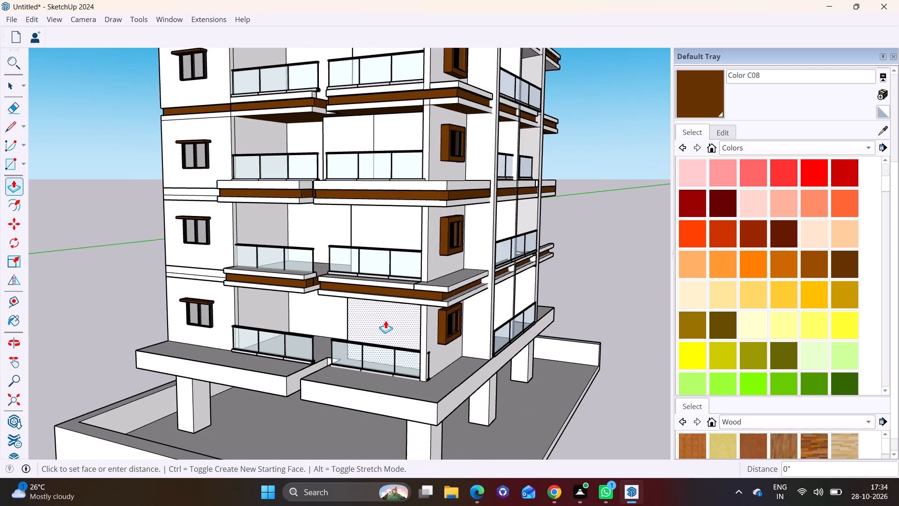
pyautogui.press('space')
# Adjust the depth of the inner section of the third balcony level's back-wall block until it sits flush with the adjoining wall.
pyautogui.scroll(-4, 476, 308)
pyautogui.moveTo(454, 310); pyautogui.dragTo(465, 329, button='middle')
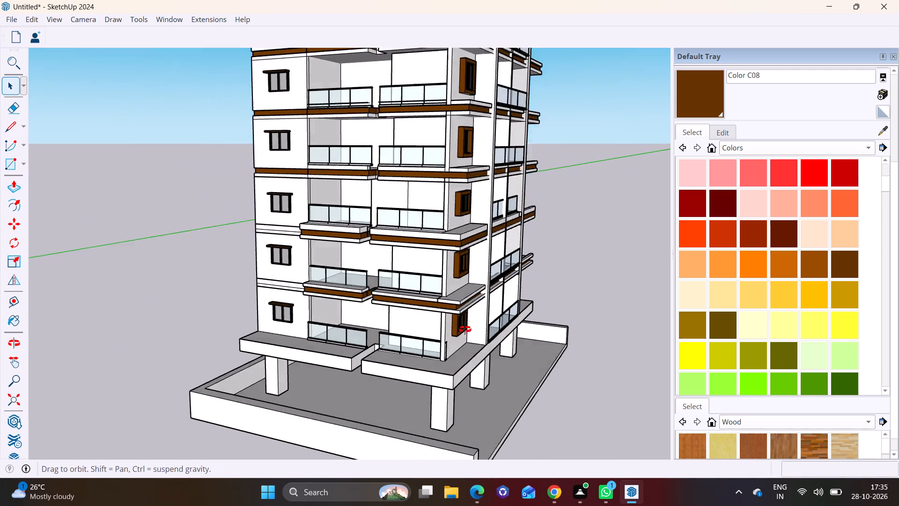
pyautogui.moveTo(465, 329); pyautogui.dragTo(547, 288, button='middle')
pyautogui.scroll(6, 468, 157)
pyautogui.moveTo(425, 213); pyautogui.dragTo(303, 238, button='middle')
pyautogui.scroll(3, 302, 218)
pyautogui.click(310, 222)
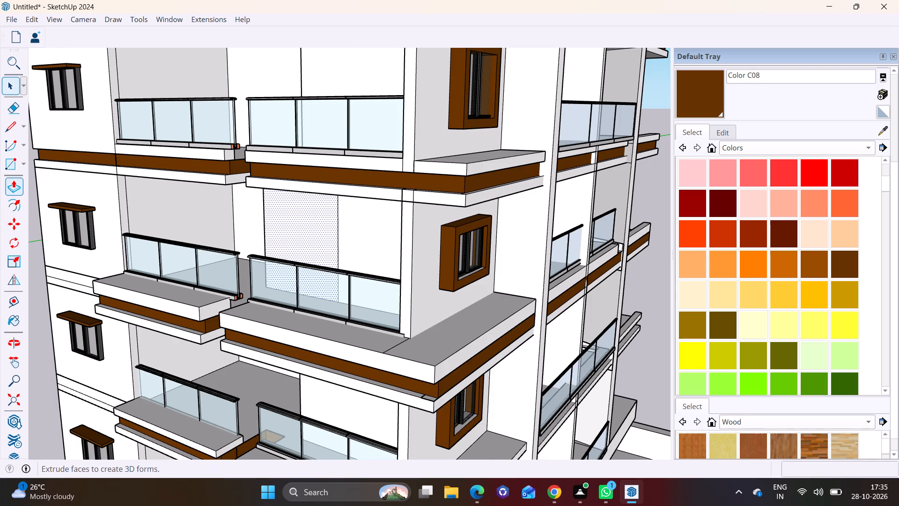
pyautogui.click(12, 184)
pyautogui.click(272, 233)
pyautogui.click(296, 224)
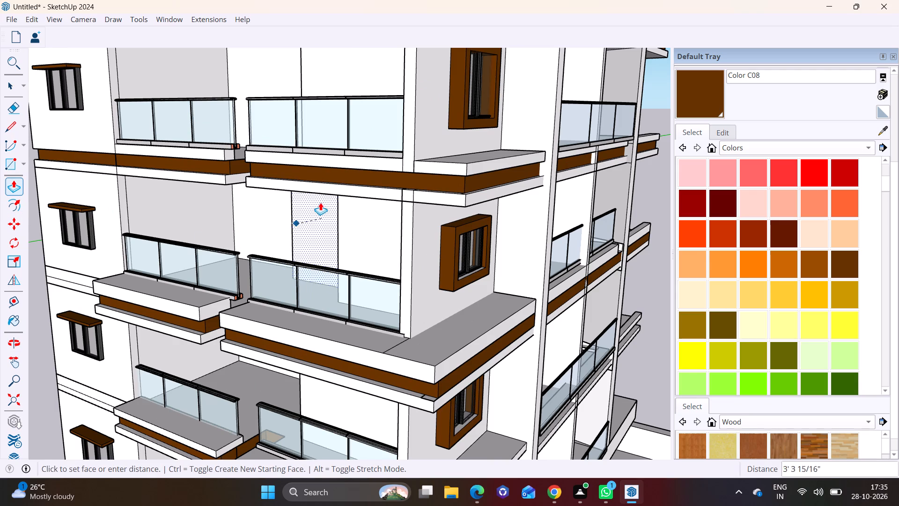
pyautogui.moveTo(281, 217); pyautogui.dragTo(475, 189, button='middle')
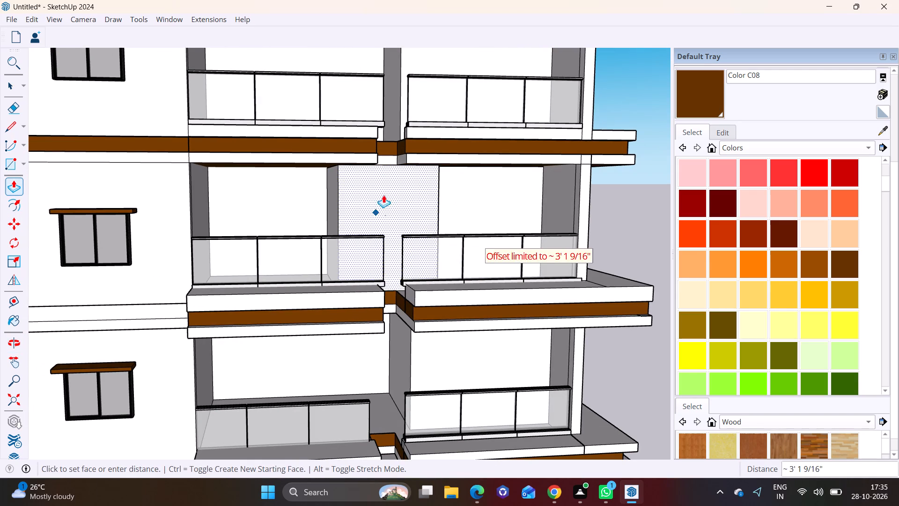
pyautogui.click(368, 195)
pyautogui.press('space')
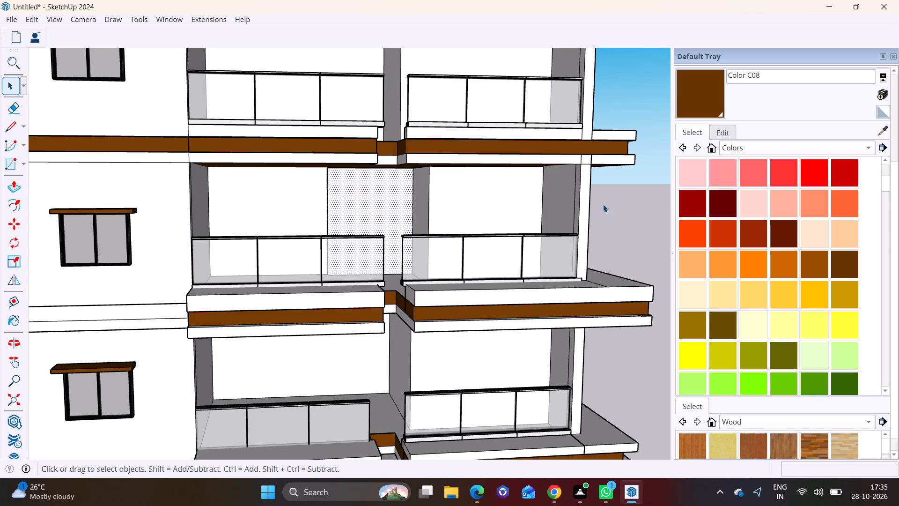
# Push the exposed side face of the third balcony level's wall block inward about 1' 7", plus a further 2 13/16".
pyautogui.click(414, 199)
pyautogui.click(419, 202)
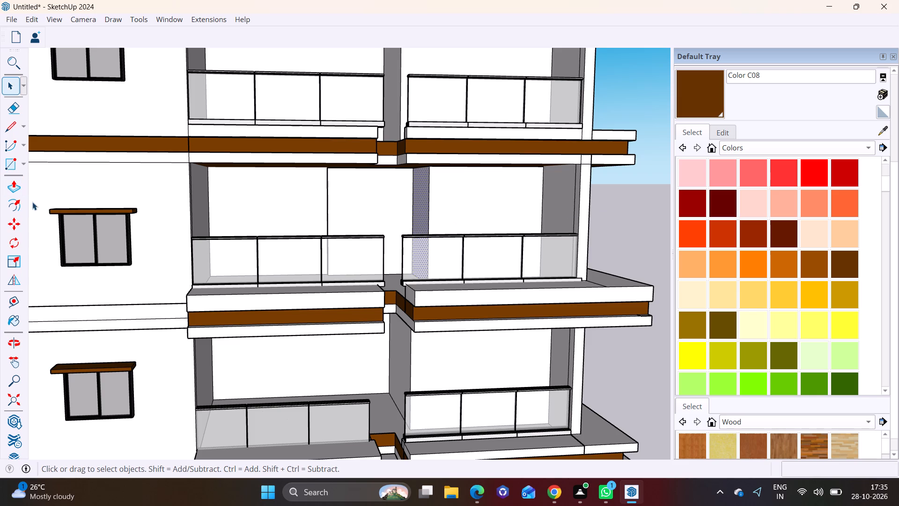
pyautogui.click(13, 186)
pyautogui.click(428, 207)
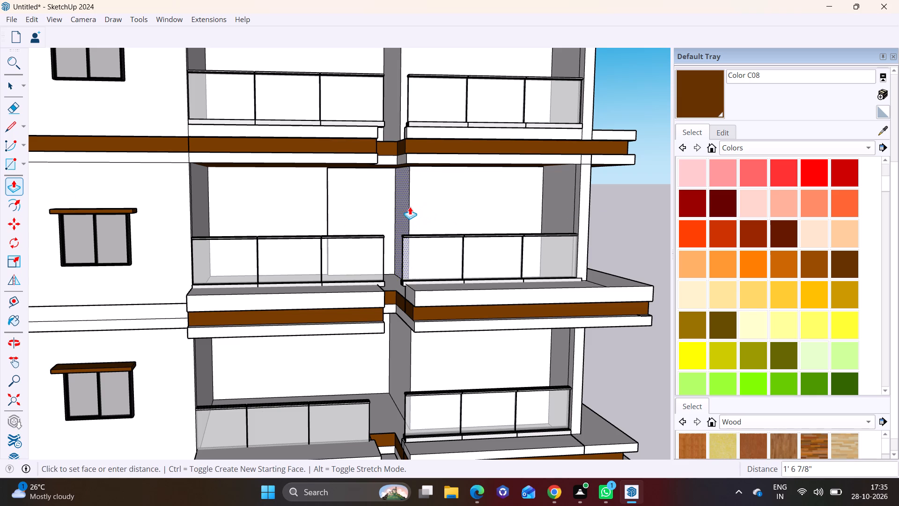
pyautogui.click(410, 207)
pyautogui.click(404, 206)
pyautogui.click(401, 205)
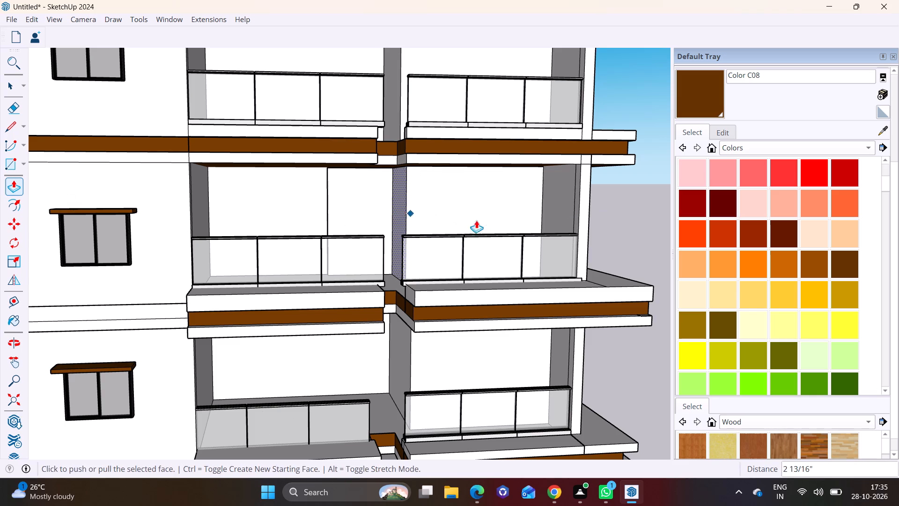
pyautogui.press('space')
pyautogui.click(619, 212)
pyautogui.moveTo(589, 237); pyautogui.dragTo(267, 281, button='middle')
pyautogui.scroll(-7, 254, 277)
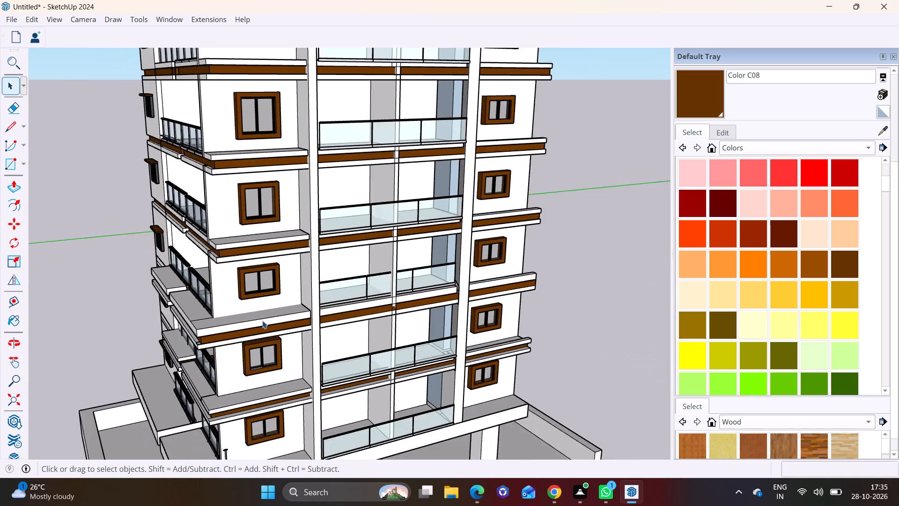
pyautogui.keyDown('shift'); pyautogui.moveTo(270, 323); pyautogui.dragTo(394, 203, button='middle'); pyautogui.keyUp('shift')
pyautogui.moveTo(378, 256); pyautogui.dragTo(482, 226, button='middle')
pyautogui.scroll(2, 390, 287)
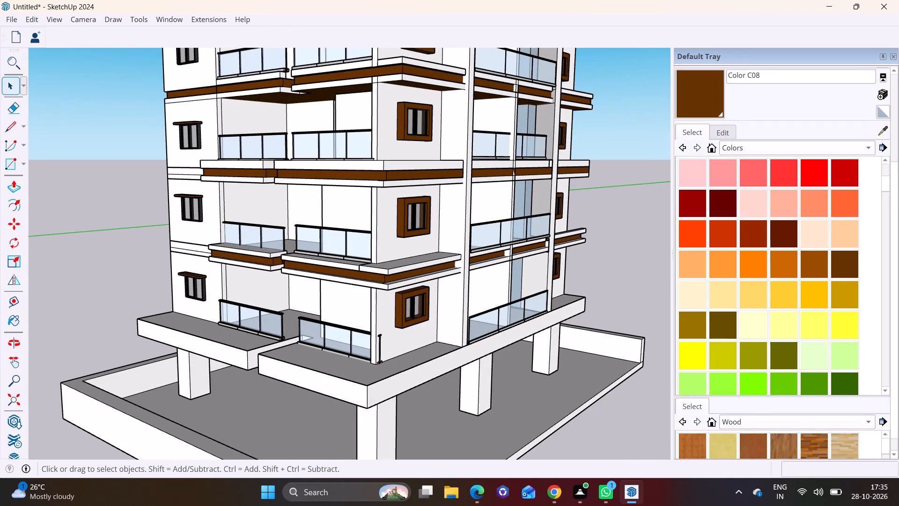
# Search 3D Warehouse for PLANTS and load the Round Planter with Plant model into the scene.
pyautogui.click(165, 15)
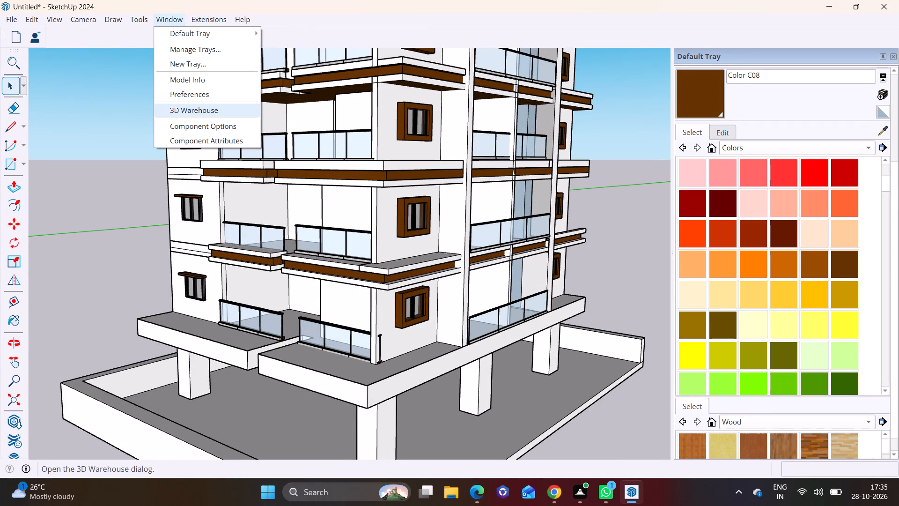
pyautogui.click(189, 103)
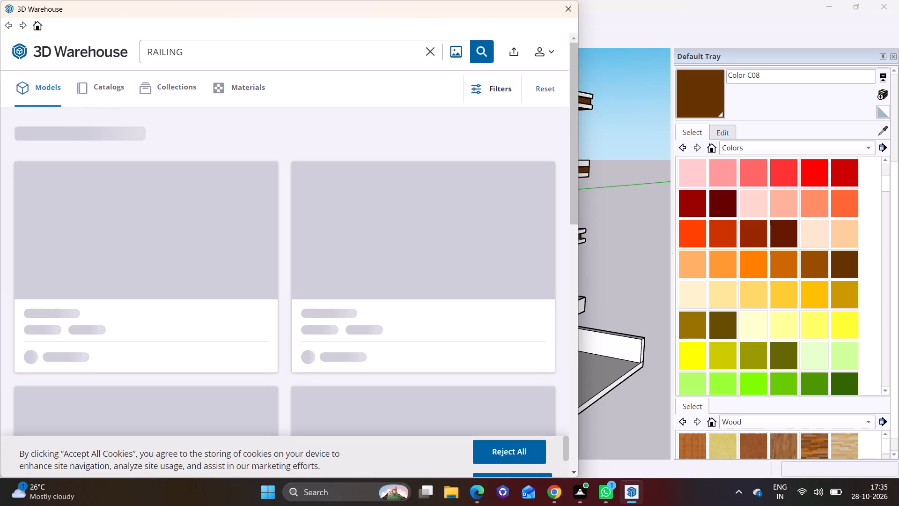
pyautogui.click(431, 50)
pyautogui.click(315, 51)
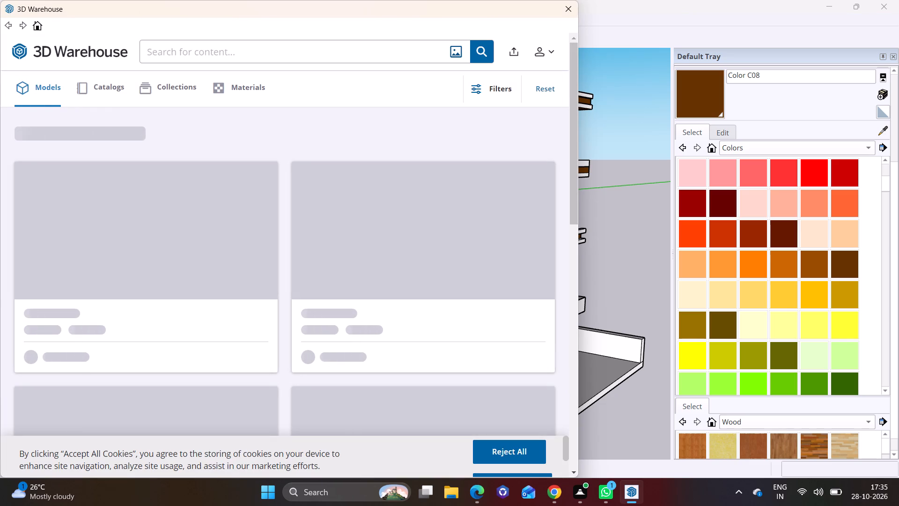
pyautogui.write('PLANTS')
pyautogui.press('Return')
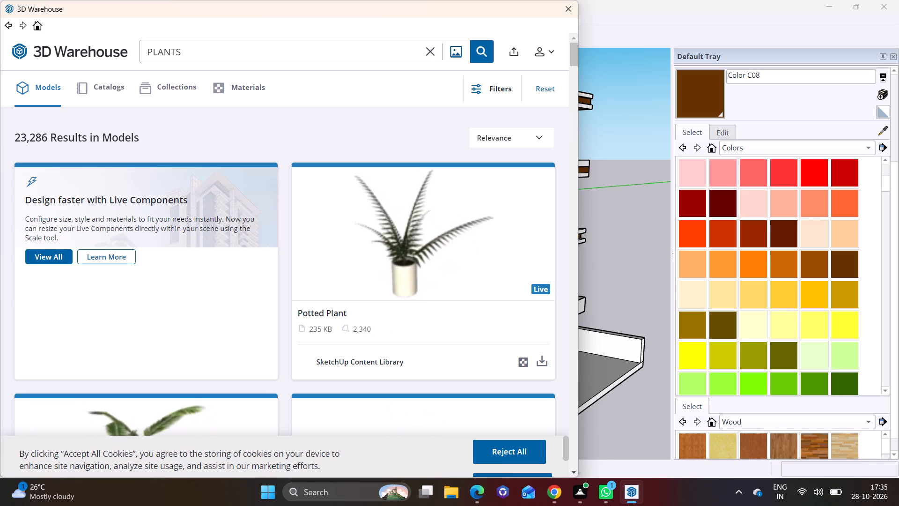
pyautogui.scroll(-4, 299, 53)
pyautogui.scroll(-1, 318, 219)
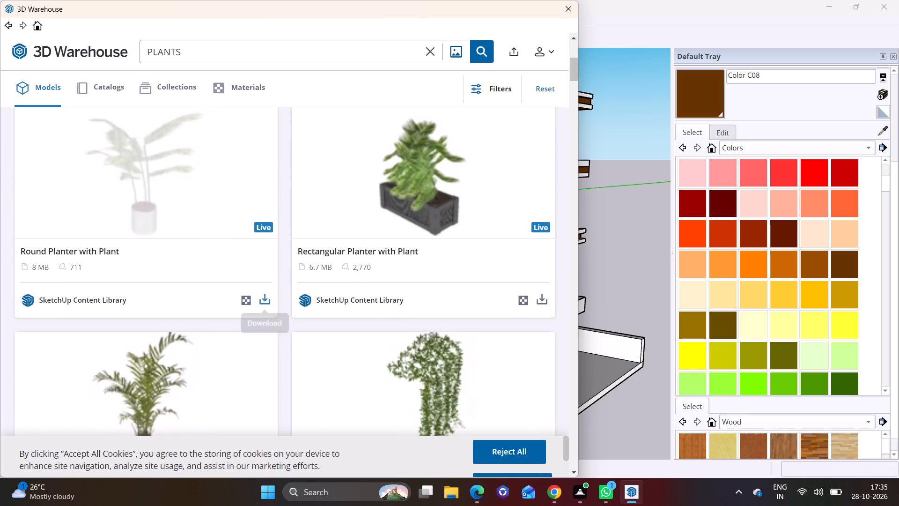
pyautogui.click(271, 296)
pyautogui.click(241, 257)
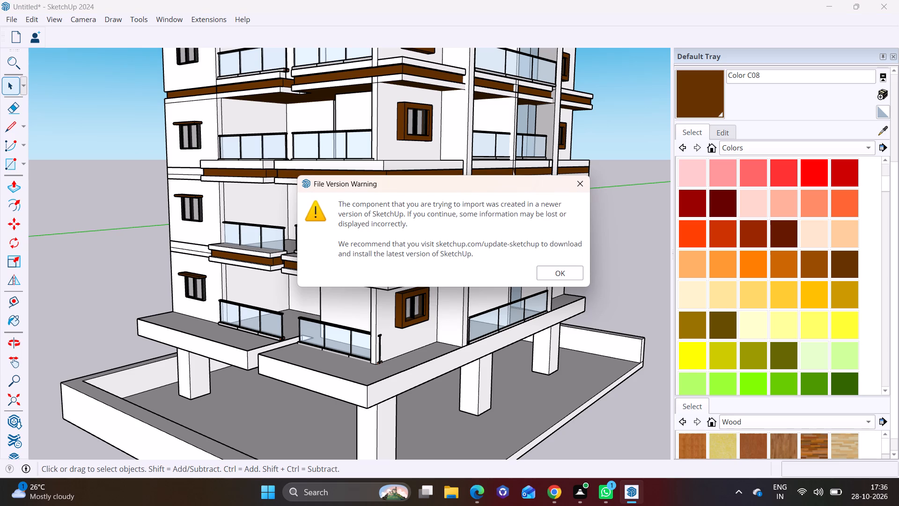
pyautogui.click(568, 276)
# Place the round planter on the lowest level's left balcony floor, behind the glass railing.
pyautogui.scroll(9, 379, 335)
pyautogui.moveTo(322, 334); pyautogui.dragTo(354, 346, button='middle')
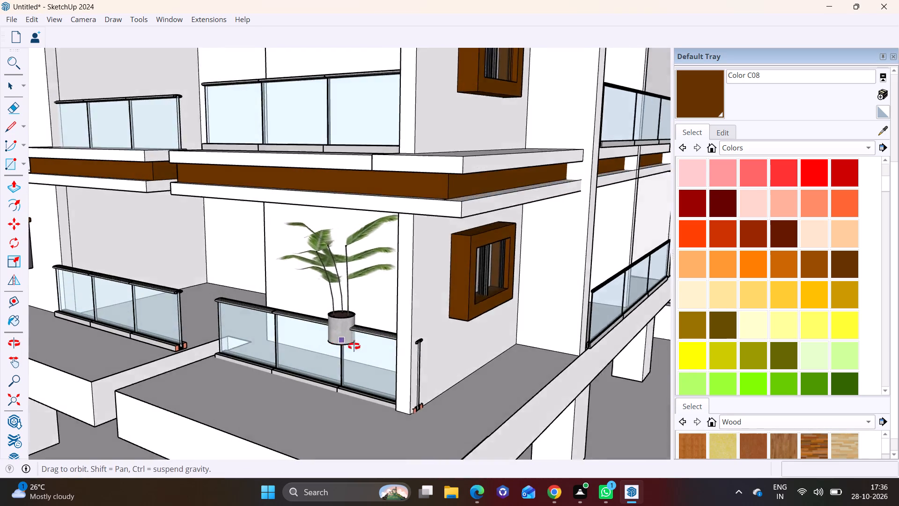
pyautogui.moveTo(354, 346); pyautogui.dragTo(384, 364, button='middle')
pyautogui.moveTo(369, 356); pyautogui.dragTo(733, 260, button='middle')
pyautogui.moveTo(505, 297); pyautogui.dragTo(391, 373, button='middle')
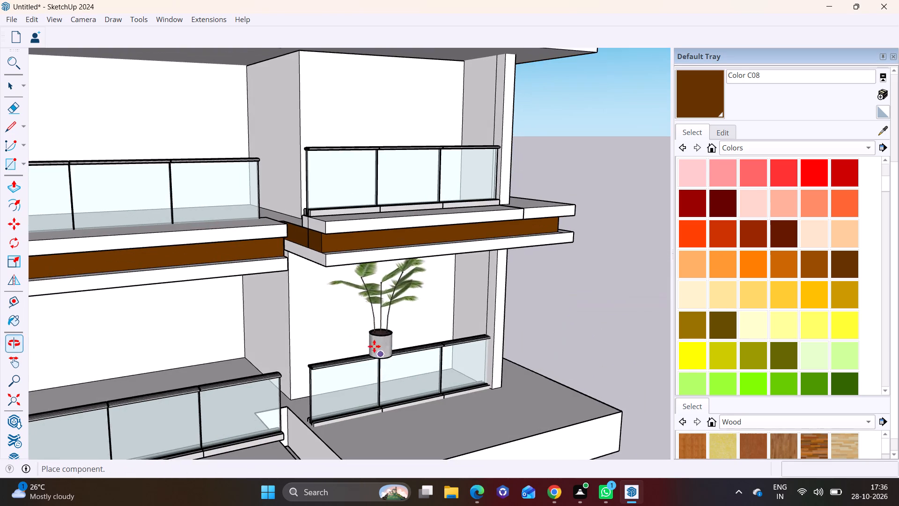
pyautogui.scroll(-6, 376, 357)
pyautogui.moveTo(458, 399); pyautogui.dragTo(269, 408, button='middle')
pyautogui.moveTo(115, 323); pyautogui.dragTo(341, 272, button='middle')
pyautogui.moveTo(402, 347); pyautogui.dragTo(307, 354, button='middle')
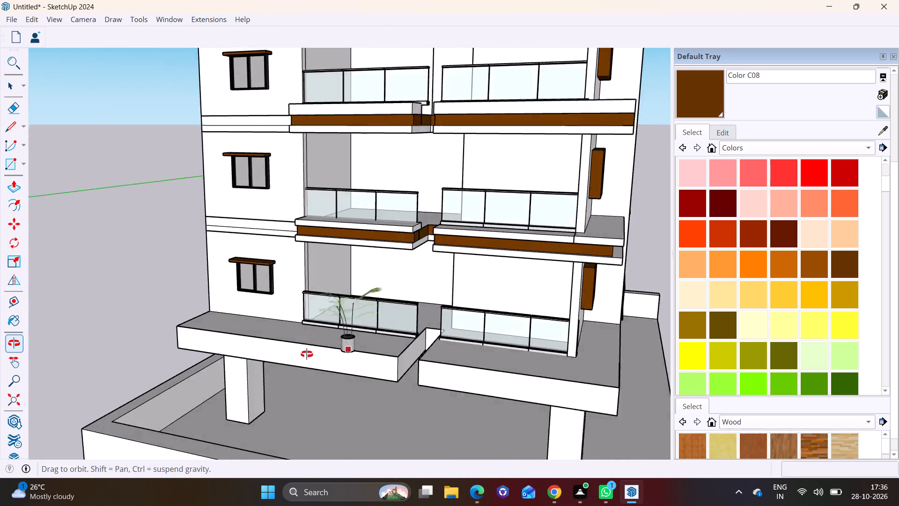
pyautogui.moveTo(307, 354); pyautogui.dragTo(289, 352, button='middle')
pyautogui.scroll(8, 303, 315)
pyautogui.moveTo(375, 316); pyautogui.dragTo(230, 347, button='middle')
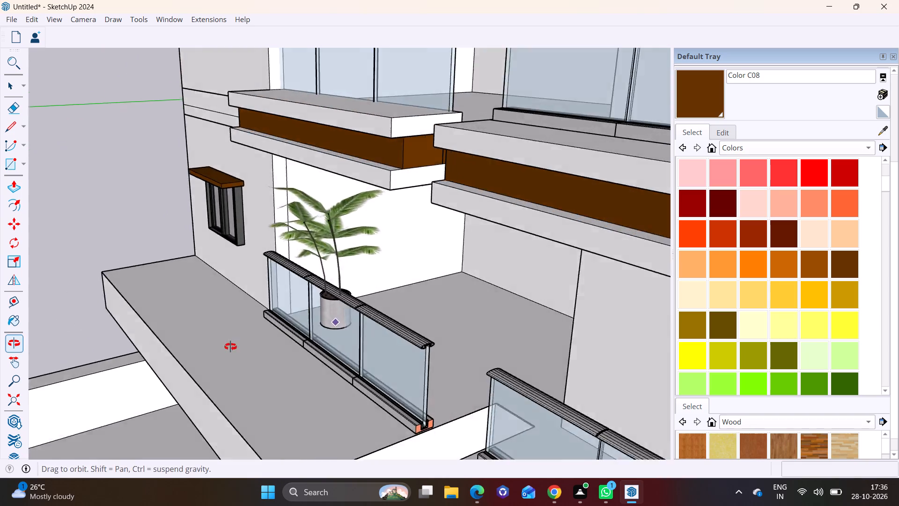
pyautogui.moveTo(230, 347); pyautogui.dragTo(202, 348, button='middle')
pyautogui.click(379, 327)
# Copy the planter about 11' 8" upward onto the second level's left balcony, behind its railing.
pyautogui.moveTo(386, 335); pyautogui.dragTo(455, 279, button='middle')
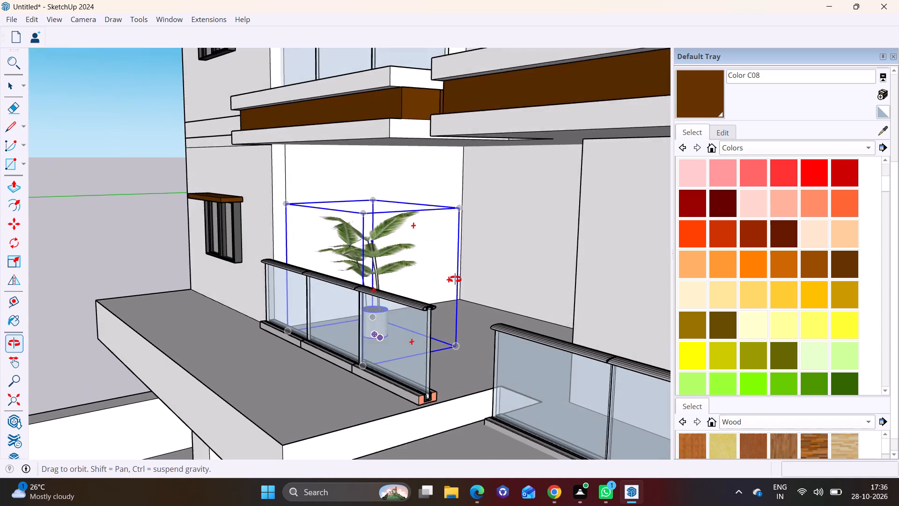
pyautogui.moveTo(455, 279); pyautogui.dragTo(457, 283, button='middle')
pyautogui.click(376, 291)
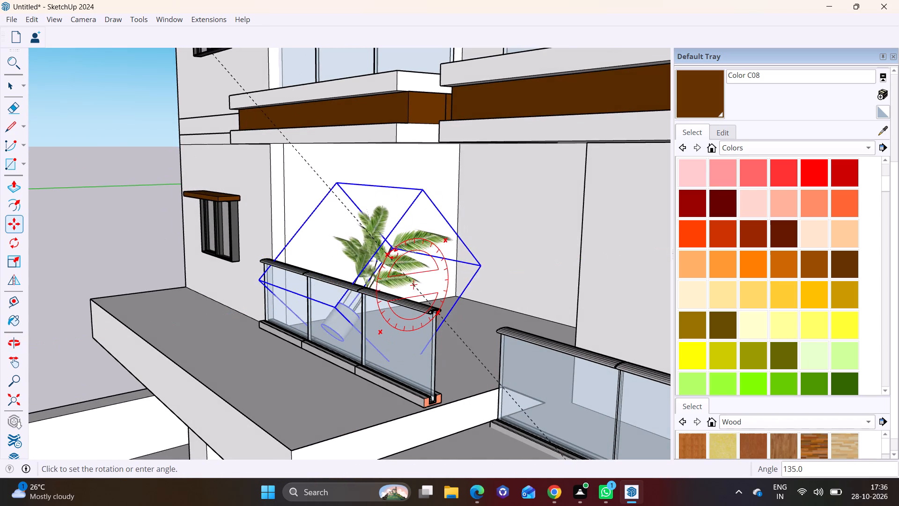
pyautogui.press('space')
pyautogui.press('m')
pyautogui.click(374, 268)
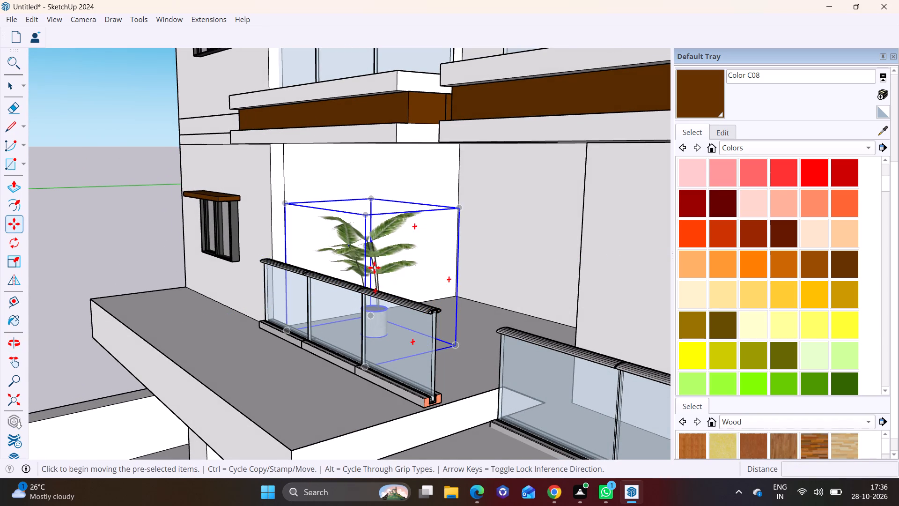
pyautogui.keyDown('shift'); pyautogui.moveTo(364, 171); pyautogui.dragTo(369, 374, button='middle'); pyautogui.keyUp('shift')
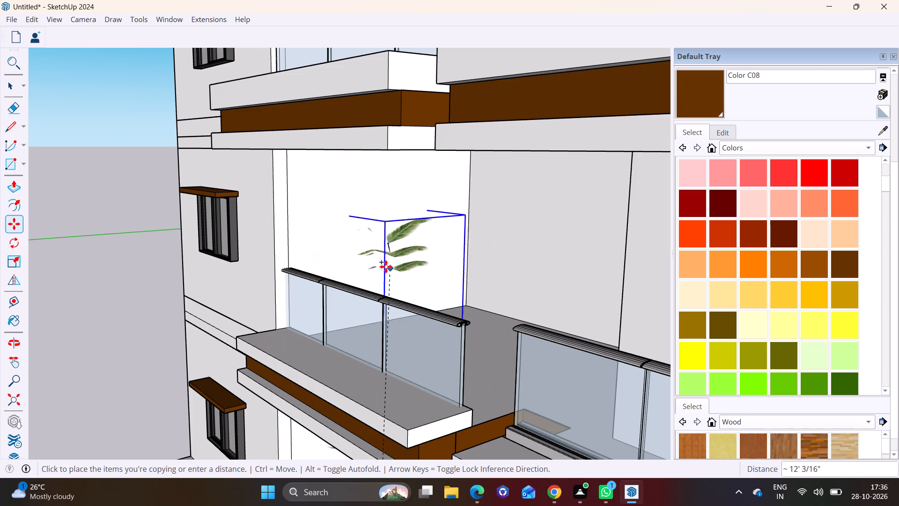
pyautogui.moveTo(414, 277); pyautogui.dragTo(347, 281, button='middle')
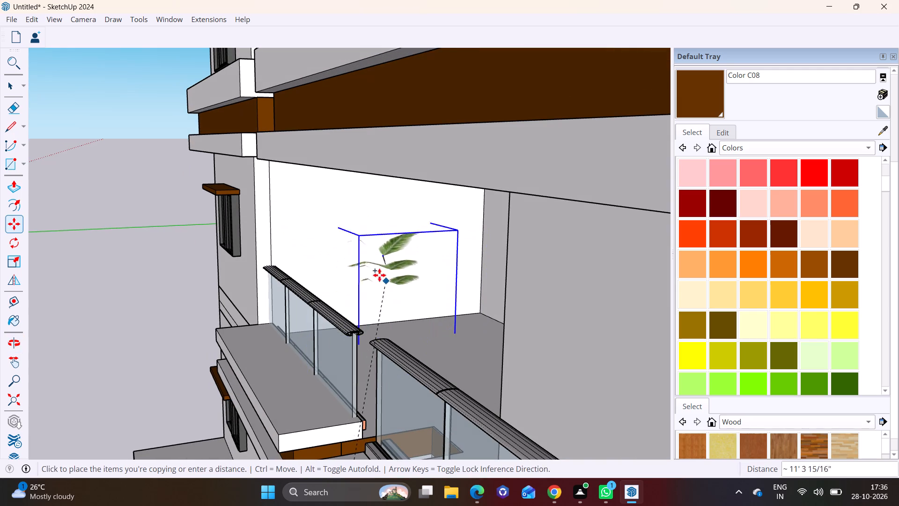
pyautogui.moveTo(368, 267); pyautogui.dragTo(554, 272, button='middle')
pyautogui.moveTo(458, 253); pyautogui.dragTo(436, 239, button='middle')
pyautogui.moveTo(450, 287); pyautogui.dragTo(274, 349, button='middle')
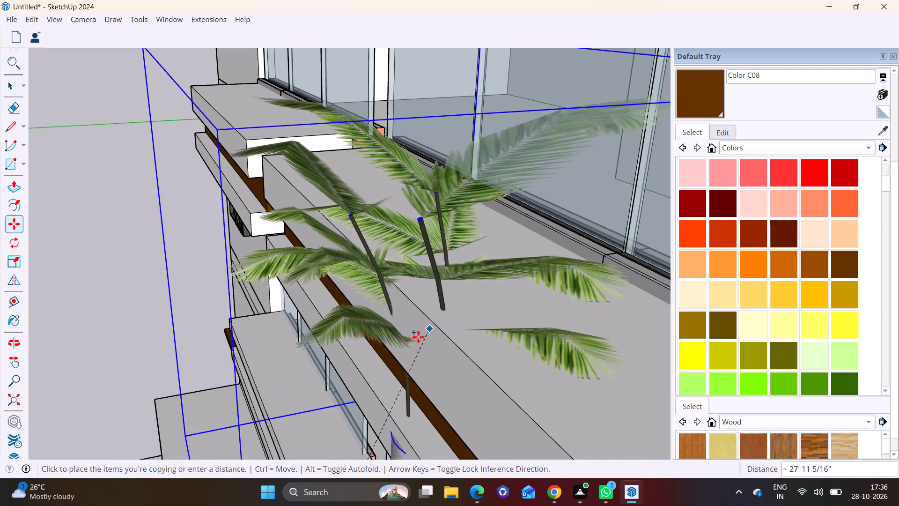
pyautogui.moveTo(438, 327); pyautogui.dragTo(812, 164, button='middle')
pyautogui.scroll(-11, 637, 261)
pyautogui.moveTo(424, 264); pyautogui.dragTo(361, 393, button='middle')
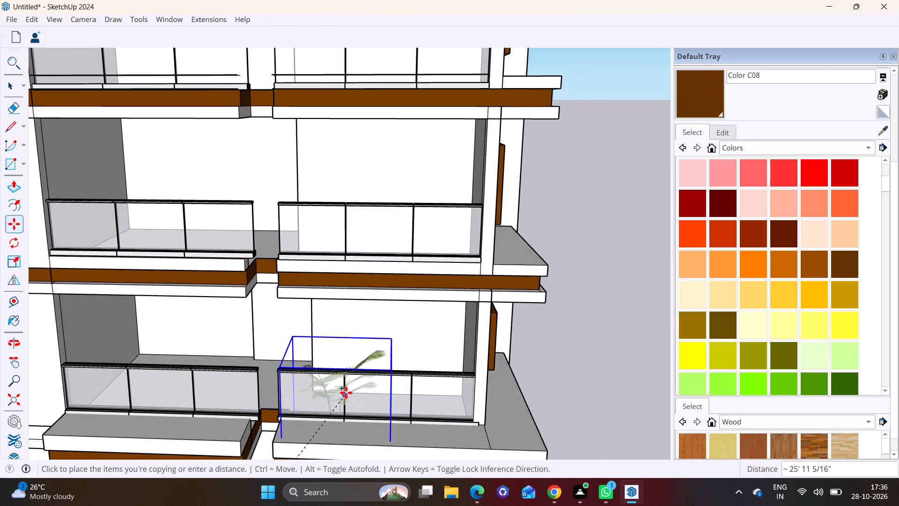
pyautogui.moveTo(346, 393); pyautogui.dragTo(553, 241, button='middle')
pyautogui.moveTo(361, 359); pyautogui.dragTo(378, 298, button='middle')
pyautogui.click(352, 305)
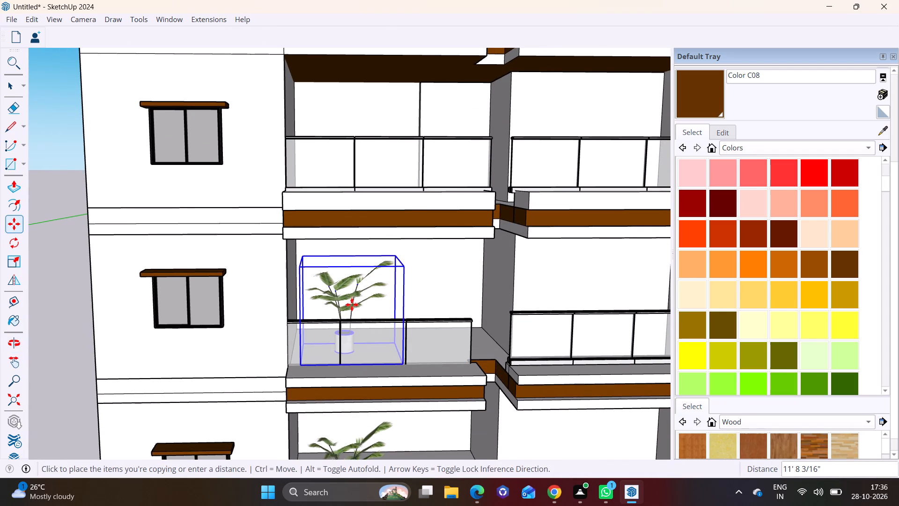
# Copy the second level's planter about 20' 7" across to the far end of the neighbouring right balcony.
pyautogui.click(350, 305)
pyautogui.moveTo(641, 286); pyautogui.dragTo(588, 295, button='middle')
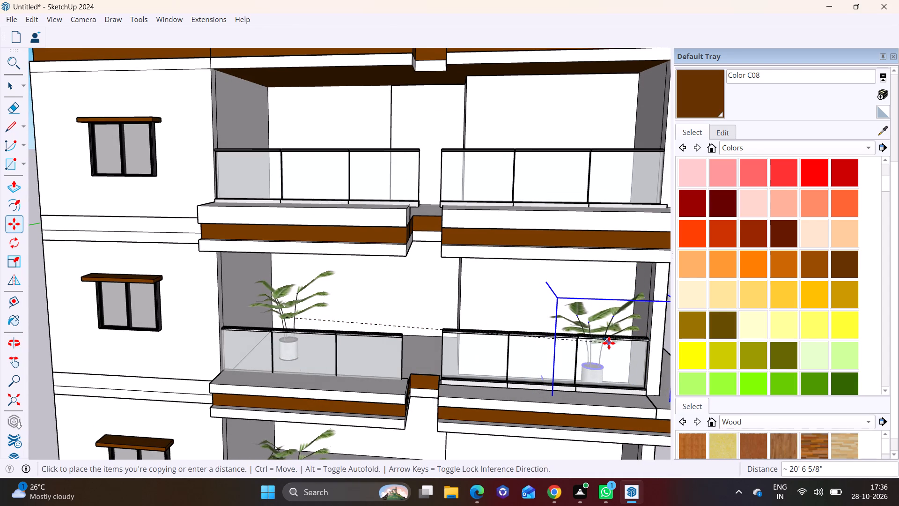
pyautogui.click(609, 343)
# Copy the right balcony's planter up to the third level, and copy that one across to the third level's left balcony.
pyautogui.click(606, 340)
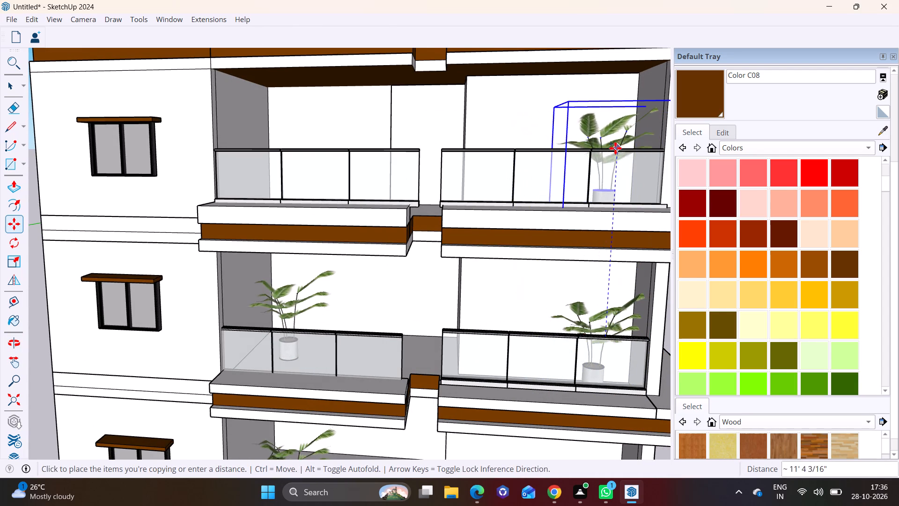
pyautogui.click(615, 135)
pyautogui.click(614, 138)
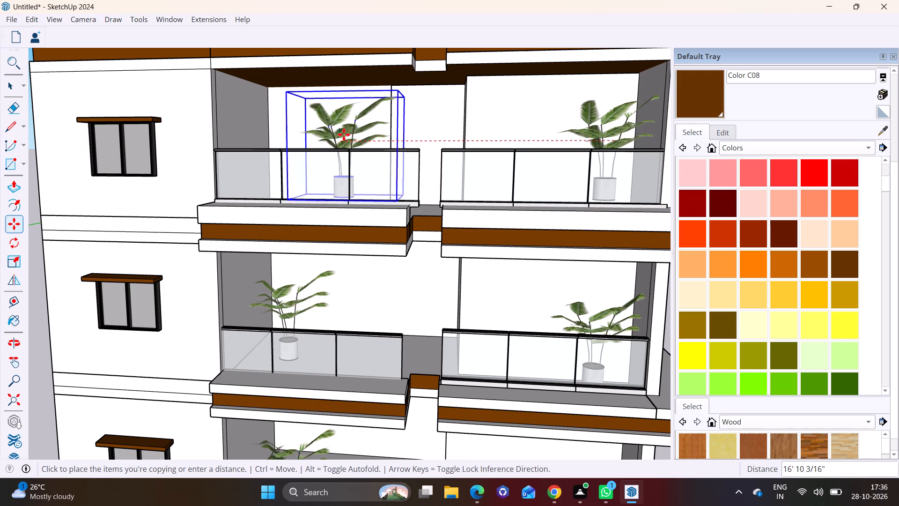
pyautogui.click(271, 149)
# Copy the third level's left-balcony planter up to the fourth level's left balcony, and again up to the fifth level's.
pyautogui.keyDown('shift'); pyautogui.moveTo(309, 149); pyautogui.dragTo(391, 286, button='middle'); pyautogui.keyUp('shift')
pyautogui.click(343, 274)
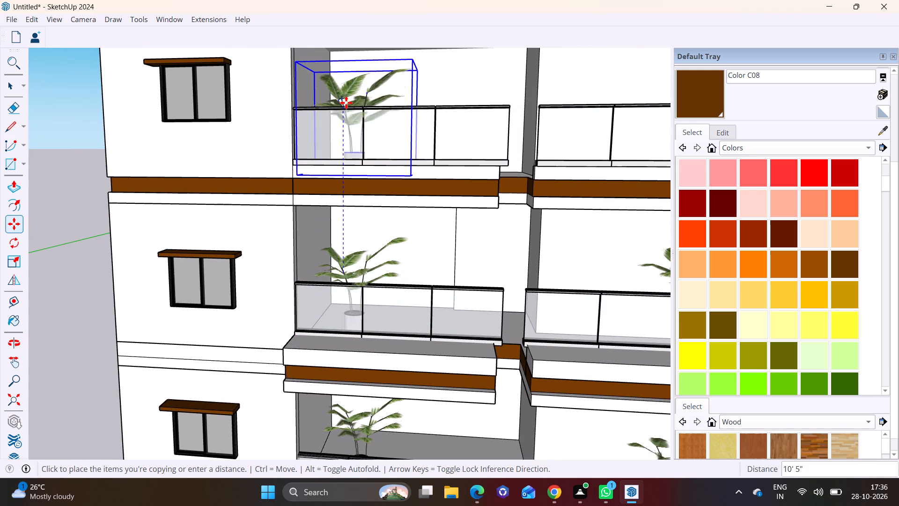
pyautogui.click(363, 104)
pyautogui.keyDown('shift'); pyautogui.moveTo(363, 110); pyautogui.dragTo(371, 132, button='middle'); pyautogui.keyUp('shift')
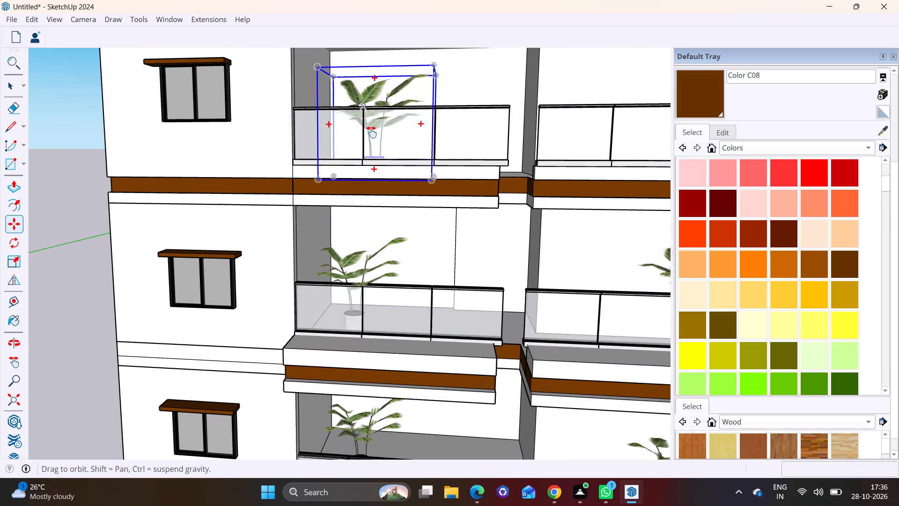
pyautogui.keyDown('shift'); pyautogui.moveTo(371, 132); pyautogui.dragTo(391, 254, button='middle'); pyautogui.keyUp('shift')
pyautogui.click(401, 261)
pyautogui.keyDown('shift'); pyautogui.moveTo(393, 144); pyautogui.dragTo(407, 283, button='middle'); pyautogui.keyUp('shift')
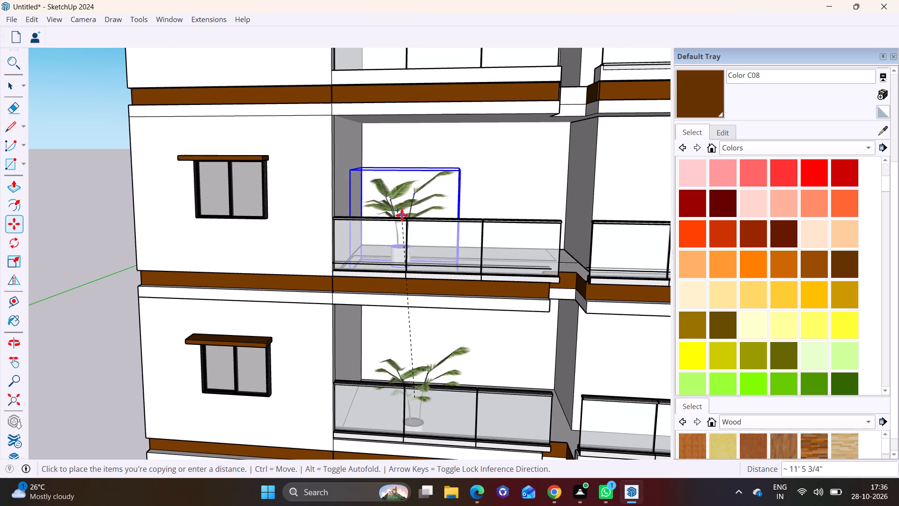
pyautogui.click(402, 216)
# Copy the fifth level's left-balcony planter up to the sixth level's left balcony, and again up to the seventh level's.
pyautogui.click(406, 230)
pyautogui.keyDown('shift'); pyautogui.moveTo(412, 155); pyautogui.dragTo(406, 330, button='middle'); pyautogui.keyUp('shift')
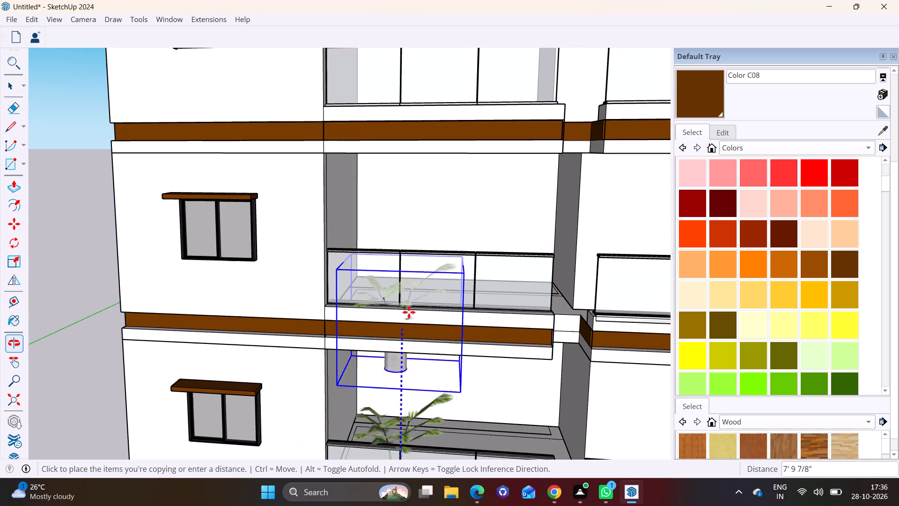
pyautogui.click(395, 248)
pyautogui.click(395, 250)
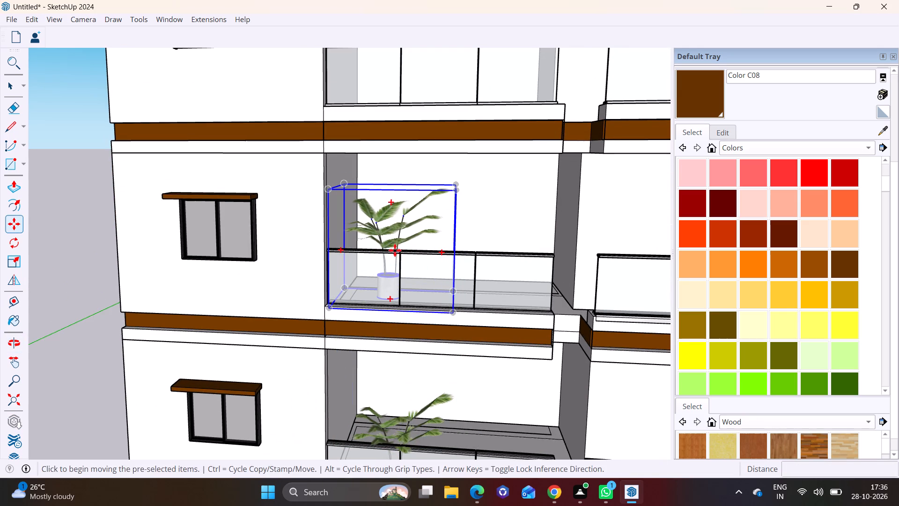
pyautogui.keyDown('shift'); pyautogui.moveTo(406, 179); pyautogui.dragTo(391, 354, button='middle'); pyautogui.keyUp('shift')
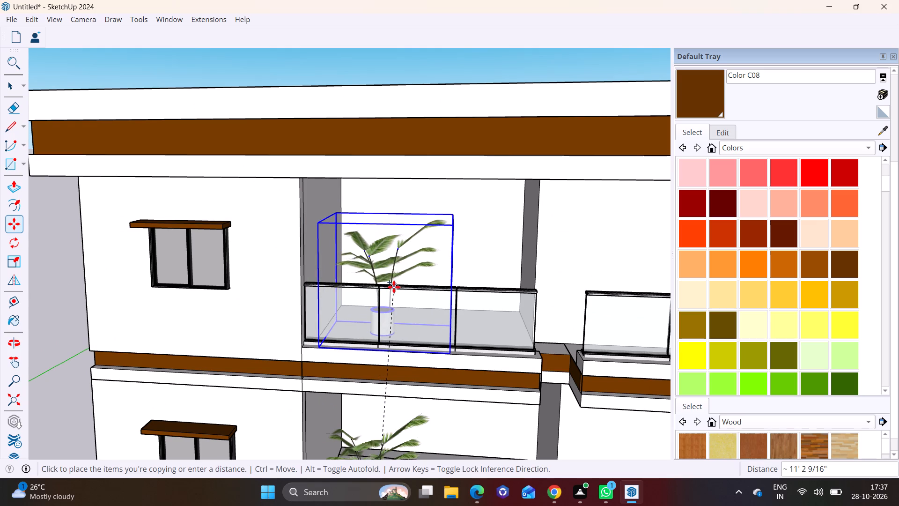
pyautogui.click(394, 287)
# Copy the seventh level's left-balcony planter about 19' across to the far end of the neighbouring right balcony.
pyautogui.moveTo(461, 319); pyautogui.dragTo(416, 225, button='middle')
pyautogui.scroll(-7, 436, 245)
pyautogui.keyDown('shift'); pyautogui.moveTo(470, 264); pyautogui.dragTo(359, 221, button='middle'); pyautogui.keyUp('shift')
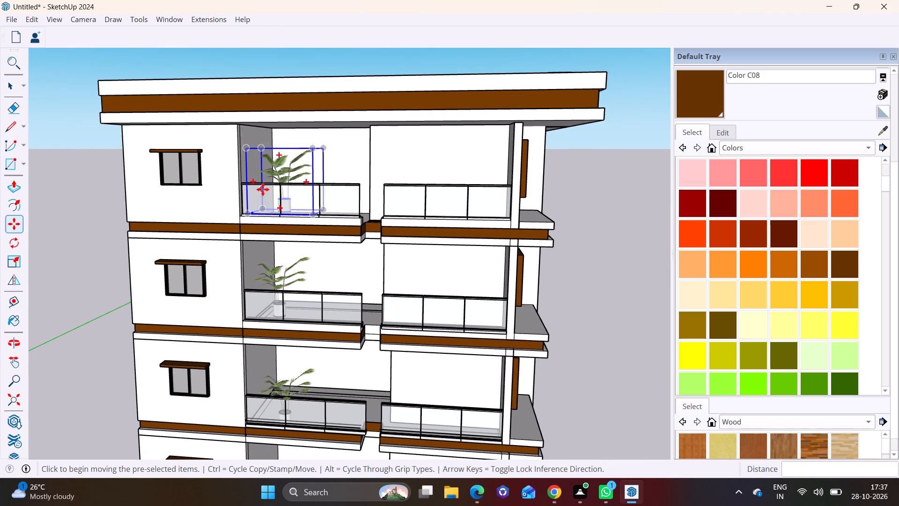
pyautogui.click(287, 184)
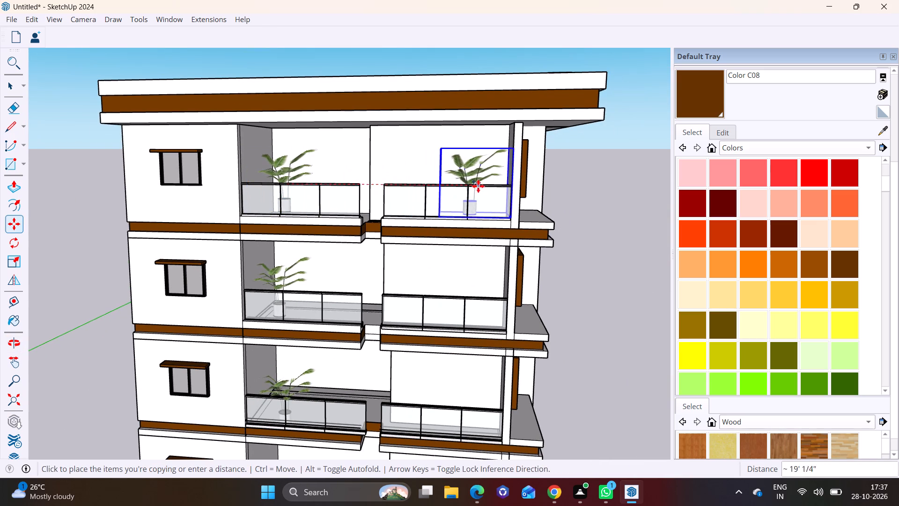
pyautogui.click(479, 186)
# Copy the sixth level's left-balcony planter across to the far end of that level's right balcony.
pyautogui.press('space')
pyautogui.click(279, 287)
pyautogui.click(280, 286)
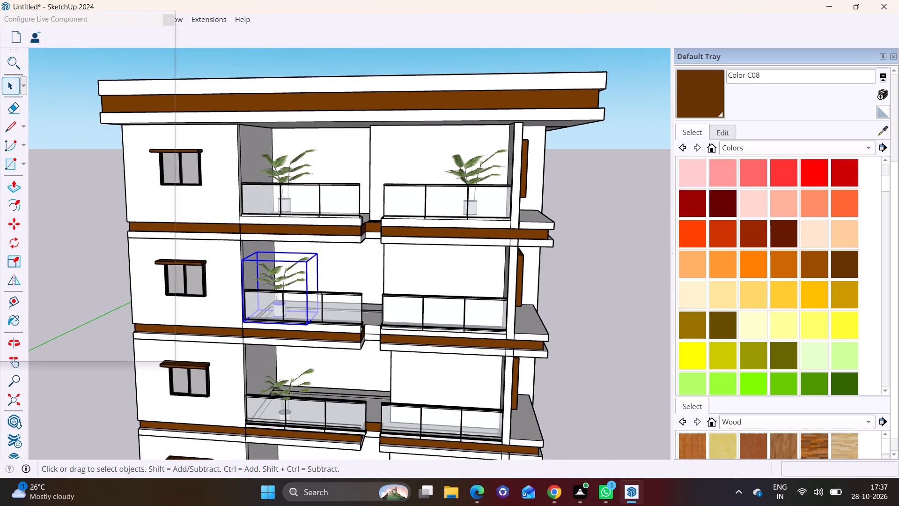
pyautogui.click(167, 17)
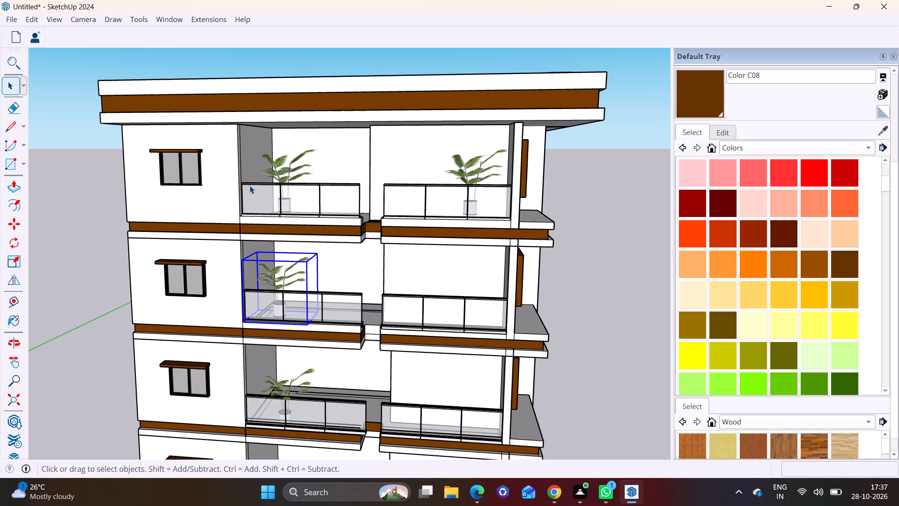
pyautogui.press('m')
pyautogui.click(280, 272)
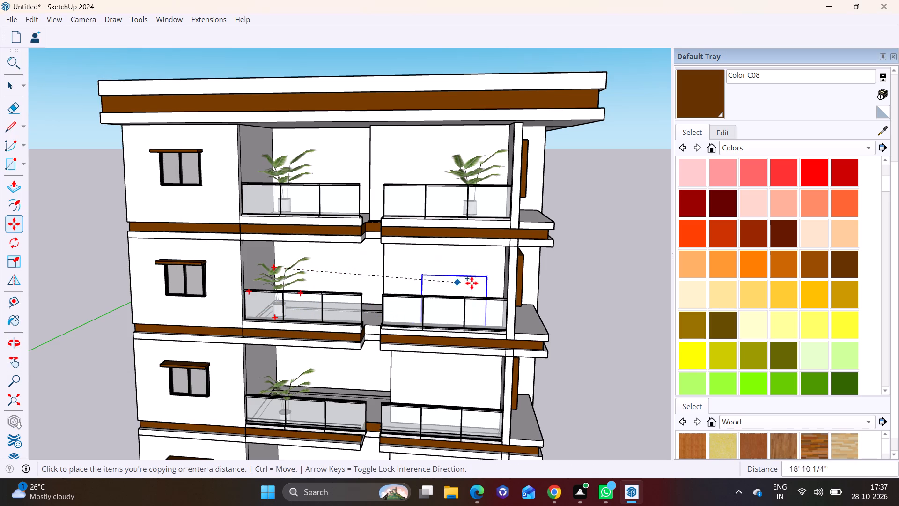
pyautogui.click(480, 276)
# Copy the fifth level's left-balcony planter across to the far end of that level's right balcony.
pyautogui.scroll(-3, 444, 324)
pyautogui.keyDown('shift'); pyautogui.moveTo(441, 332); pyautogui.dragTo(427, 196, button='middle'); pyautogui.keyUp('shift')
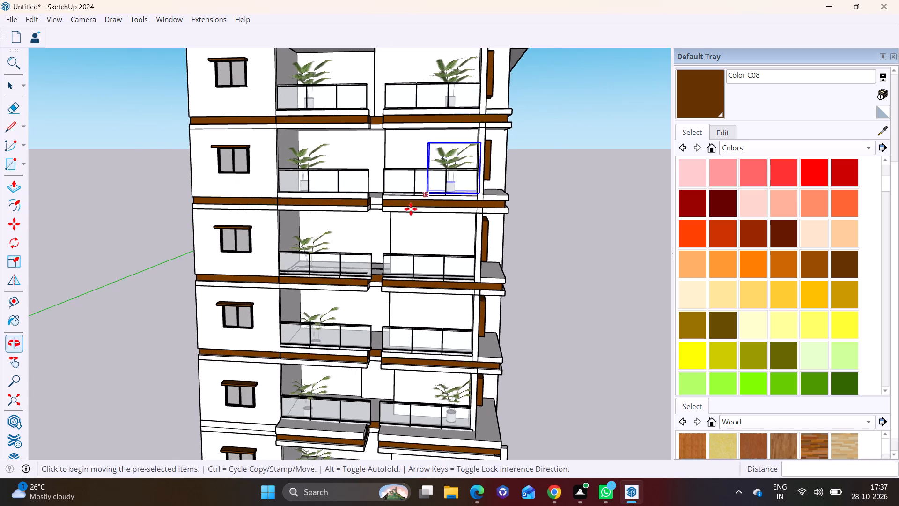
pyautogui.press('space')
pyautogui.click(318, 248)
pyautogui.press('m')
pyautogui.click(308, 249)
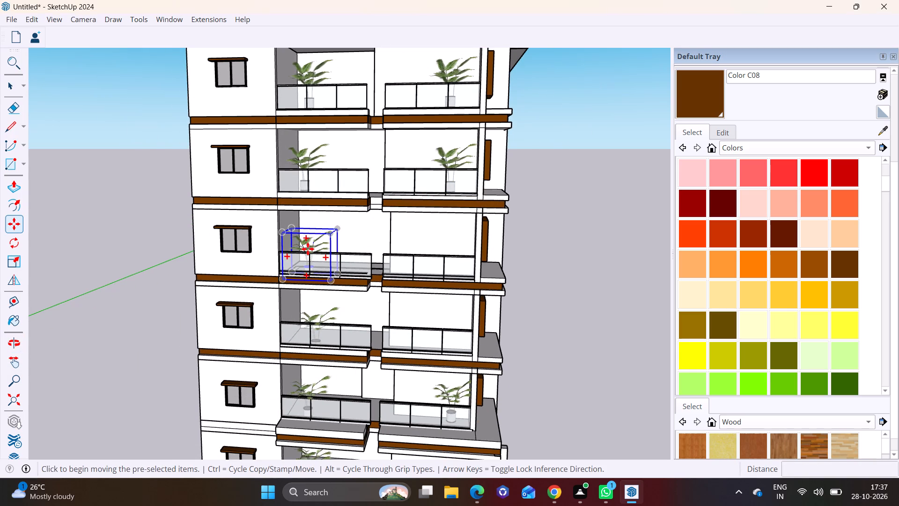
pyautogui.click(453, 248)
# Copy the fourth level's left-balcony planter about 19' 5" across to that level's right balcony and clear the selection.
pyautogui.keyDown('shift'); pyautogui.moveTo(433, 276); pyautogui.dragTo(413, 165, button='middle'); pyautogui.keyUp('shift')
pyautogui.press('space')
pyautogui.click(302, 217)
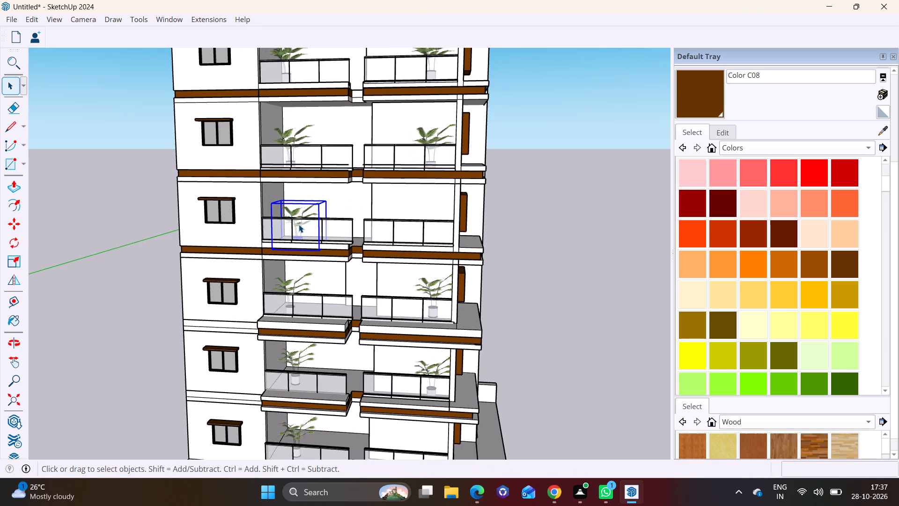
pyautogui.press('m')
pyautogui.click(299, 222)
pyautogui.click(435, 223)
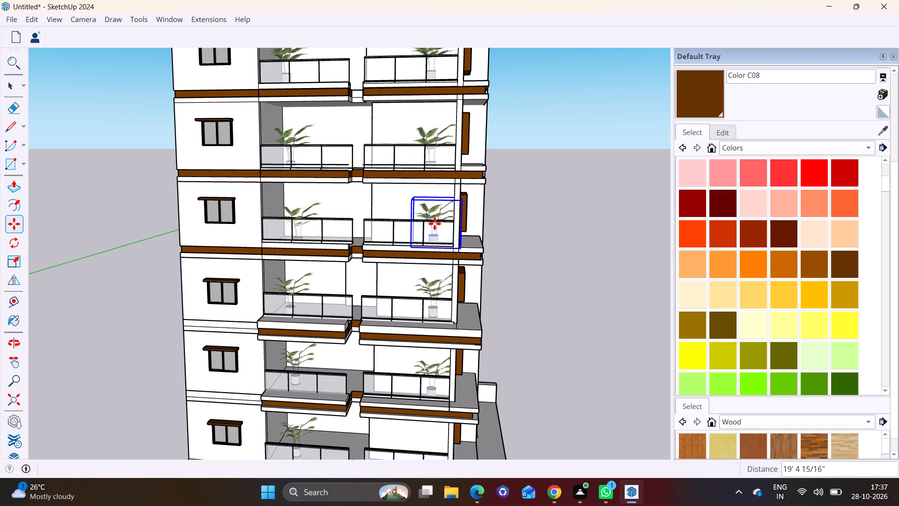
pyautogui.press('space')
pyautogui.click(520, 253)
# Copy the fifth level's left-balcony planter onto the left end of the seventh level's long central balcony on the adjacent facade.
pyautogui.scroll(-4, 516, 270)
pyautogui.moveTo(493, 295); pyautogui.dragTo(264, 309, button='middle')
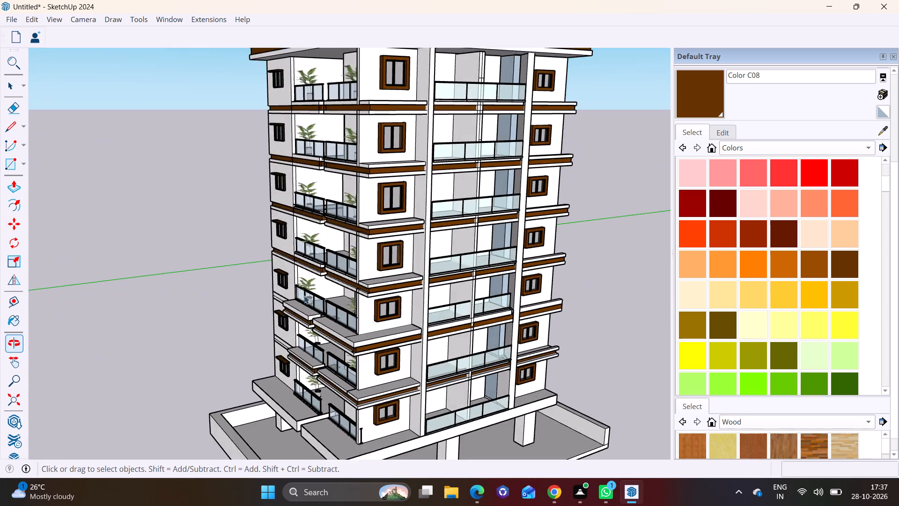
pyautogui.scroll(-6, 306, 294)
pyautogui.moveTo(345, 308); pyautogui.dragTo(381, 250, button='middle')
pyautogui.scroll(3, 375, 289)
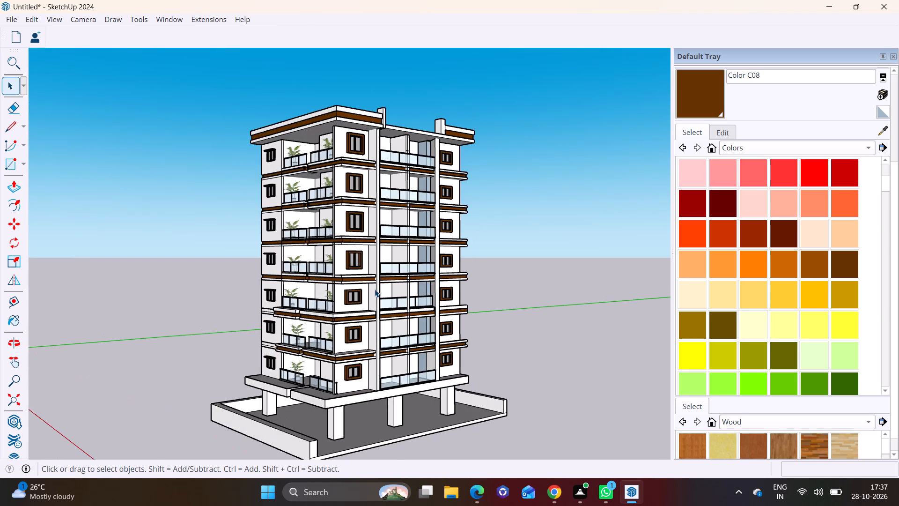
pyautogui.moveTo(373, 290); pyautogui.dragTo(294, 285, button='middle')
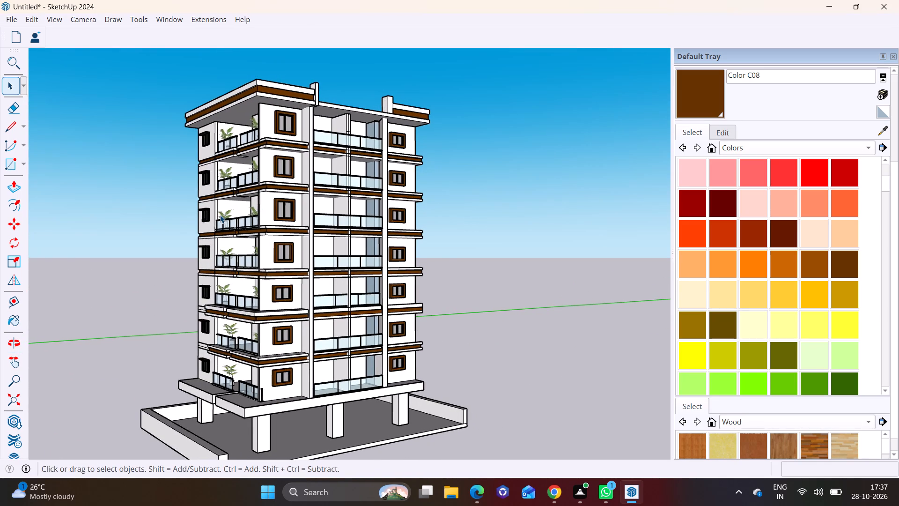
pyautogui.click(220, 215)
pyautogui.press('m')
pyautogui.click(221, 216)
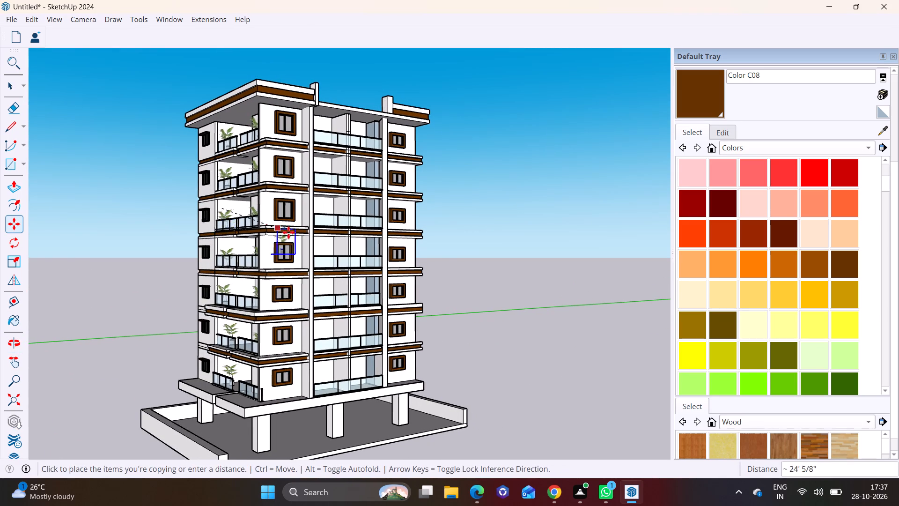
pyautogui.moveTo(313, 237); pyautogui.dragTo(169, 265, button='middle')
pyautogui.scroll(8, 274, 201)
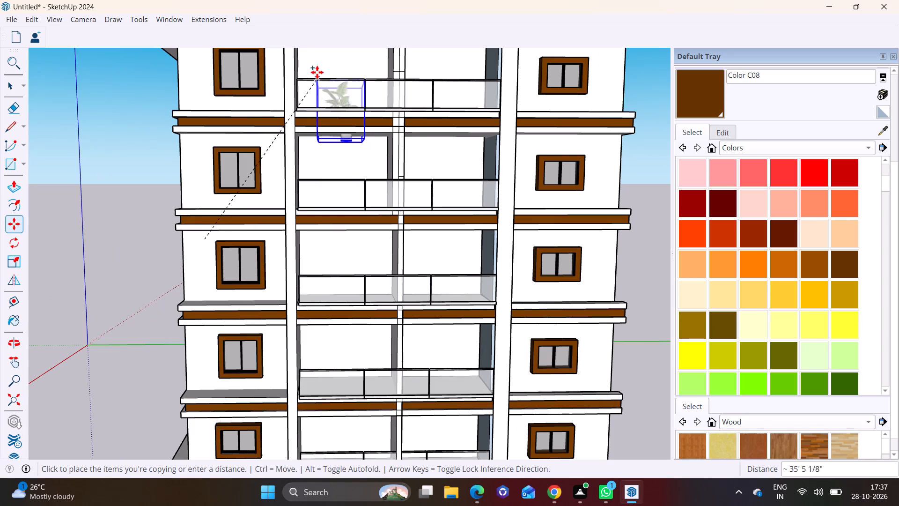
pyautogui.moveTo(302, 104); pyautogui.dragTo(199, 176, button='middle')
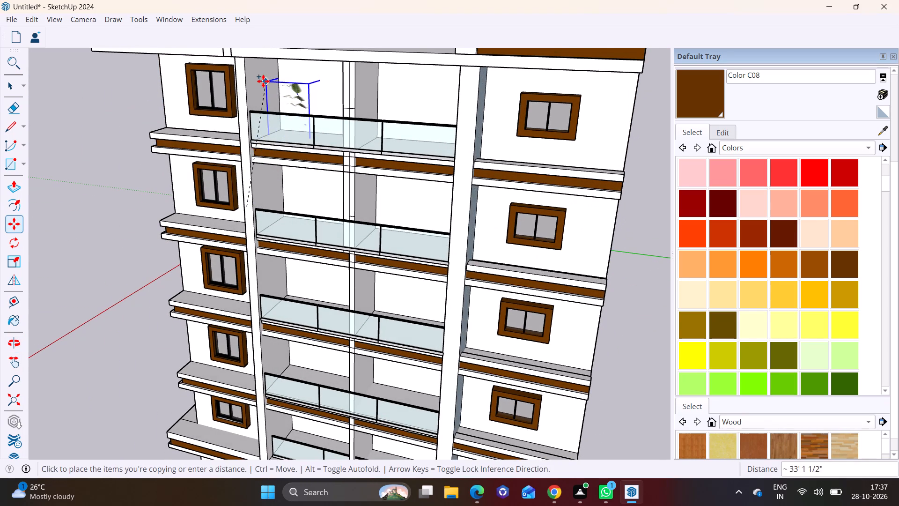
pyautogui.click(253, 82)
# Copy the long seventh-level balcony's planter across to the right end of the same balcony.
pyautogui.moveTo(338, 138); pyautogui.dragTo(429, 112, button='middle')
pyautogui.press('m')
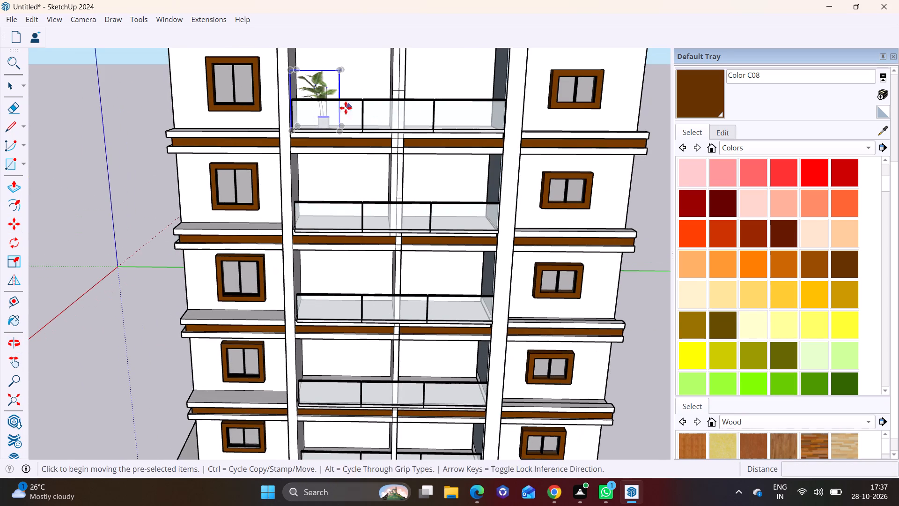
pyautogui.click(330, 100)
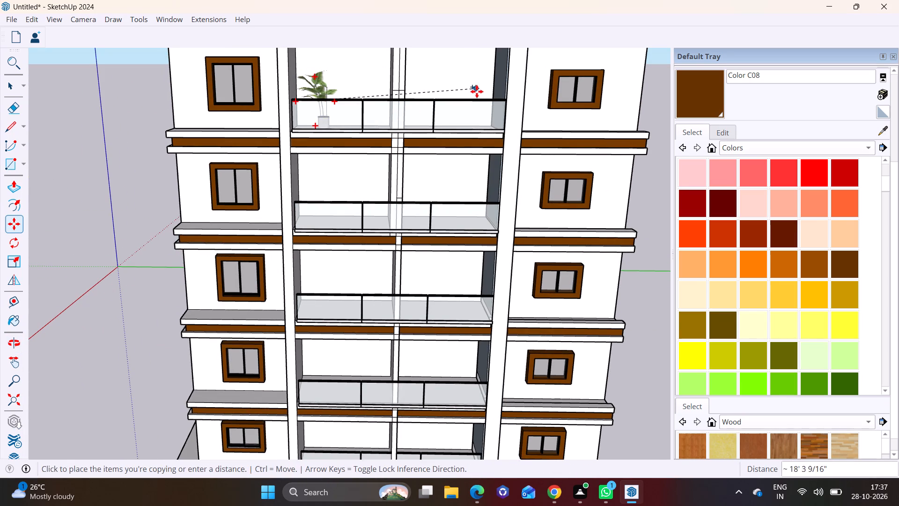
pyautogui.click(490, 97)
pyautogui.press('space')
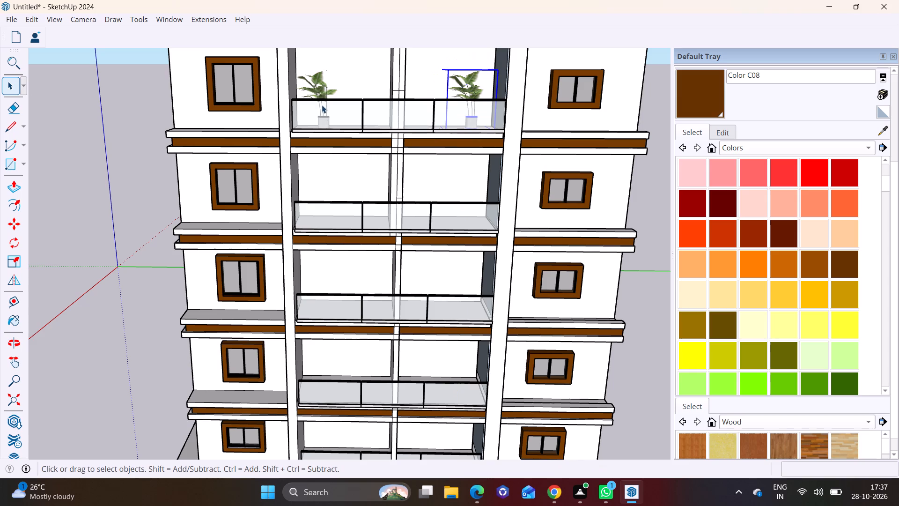
# Copy both seventh-level central-balcony planters about 10' 6" down to the sixth level, and that pair about 11' 5" down to the fifth.
pyautogui.keyDown('ctrl'); pyautogui.click(319, 94); pyautogui.keyUp('ctrl')
pyautogui.keyDown('ctrl'); pyautogui.click(475, 88); pyautogui.keyUp('ctrl')
pyautogui.moveTo(448, 151); pyautogui.dragTo(444, 88, button='middle')
pyautogui.scroll(-6, 448, 100)
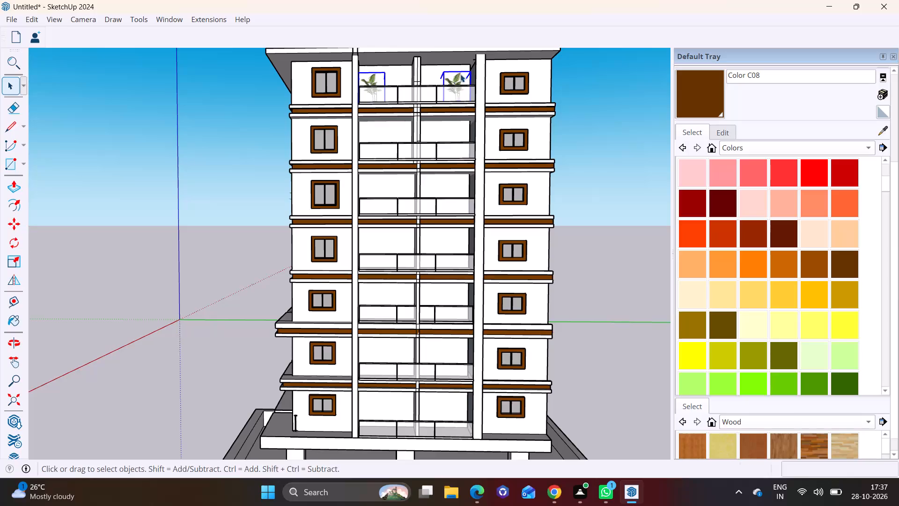
pyautogui.press('m')
pyautogui.press('space')
pyautogui.press('m')
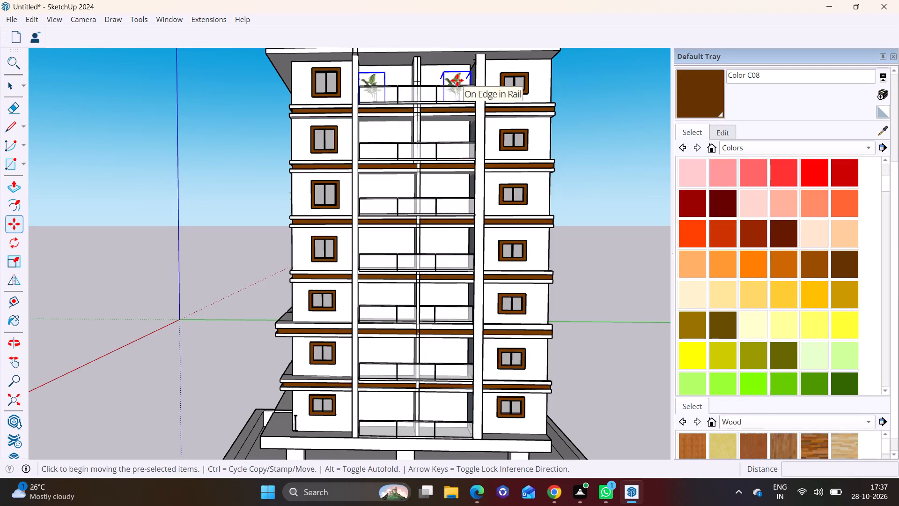
pyautogui.click(457, 80)
pyautogui.click(458, 135)
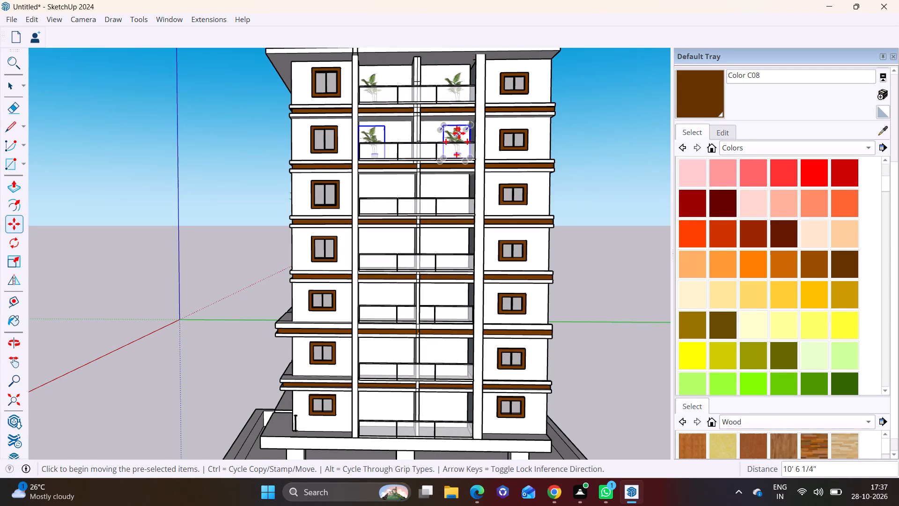
pyautogui.click(460, 132)
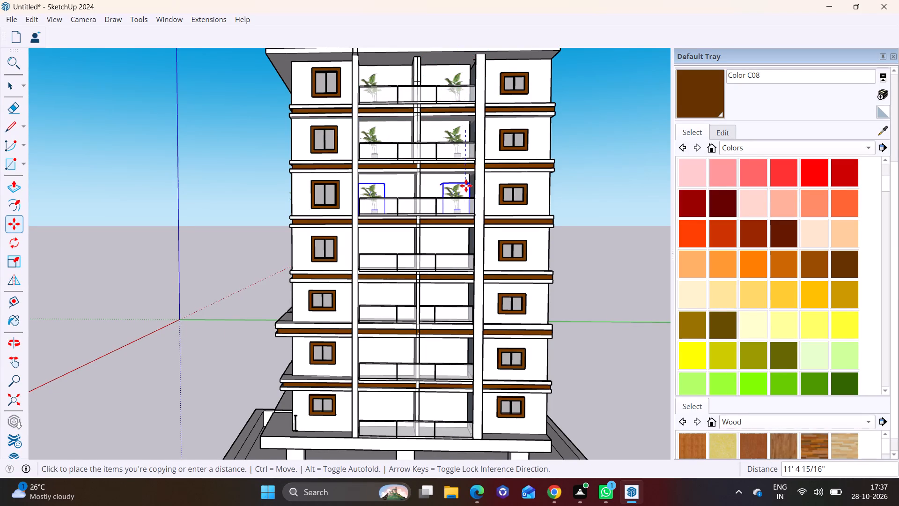
pyautogui.click(466, 186)
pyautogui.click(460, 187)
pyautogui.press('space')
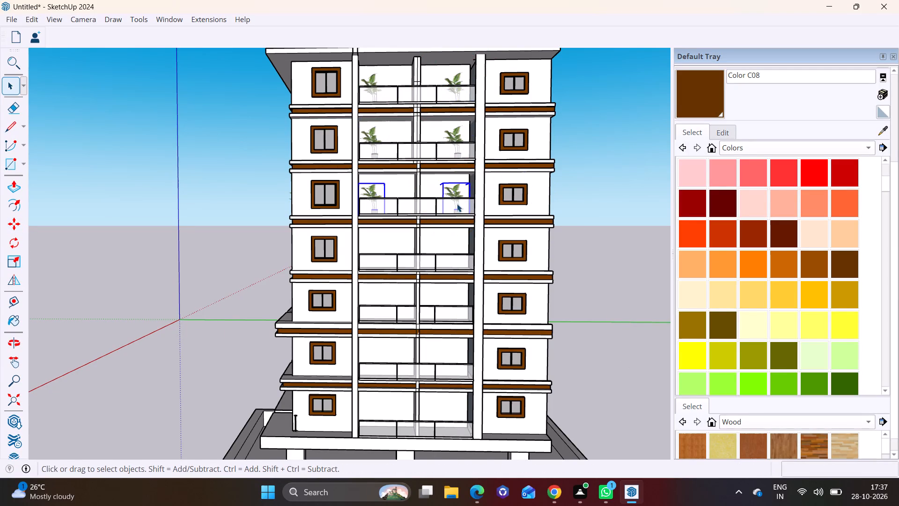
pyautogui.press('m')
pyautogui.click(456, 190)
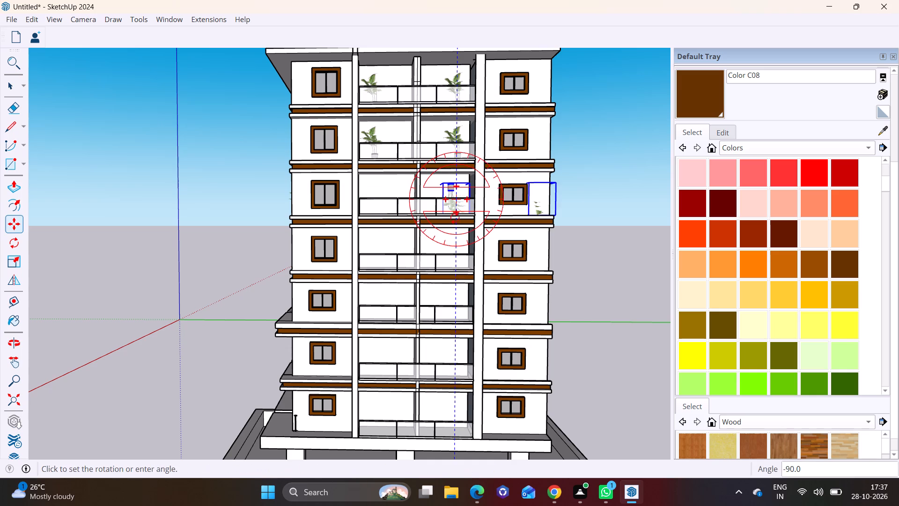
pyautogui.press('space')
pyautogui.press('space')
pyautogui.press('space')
# Copy the fifth level's central-balcony planter pair about 10' 5" down to the fourth level, and that pair about 11' 1" down to the third.
pyautogui.press('m')
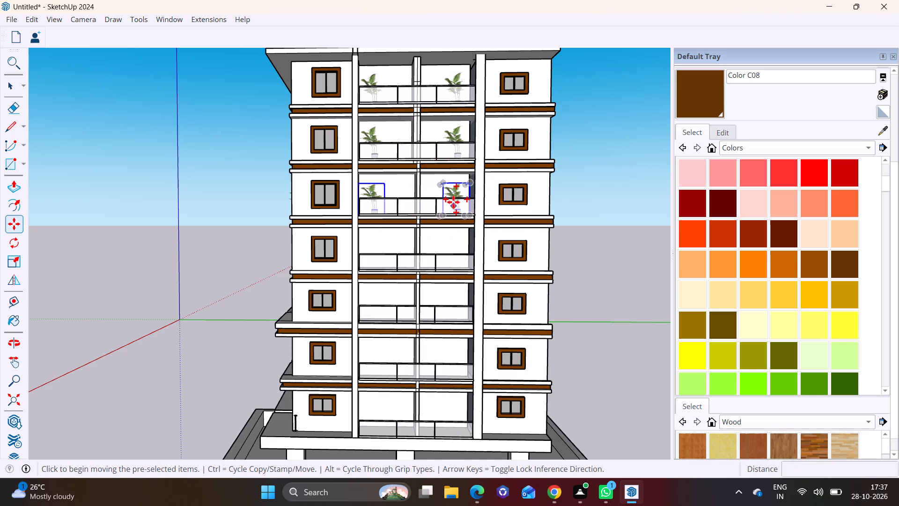
pyautogui.click(454, 193)
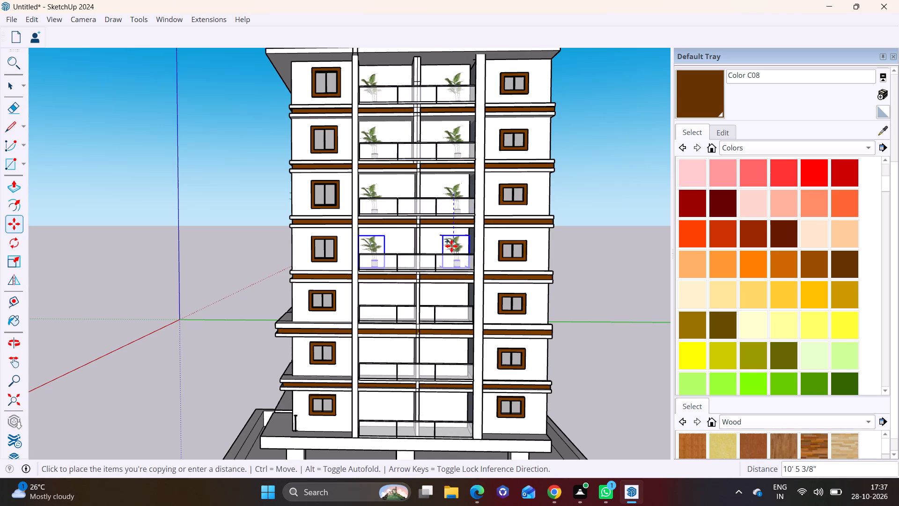
pyautogui.click(451, 246)
pyautogui.click(451, 240)
pyautogui.doubleClick(453, 295)
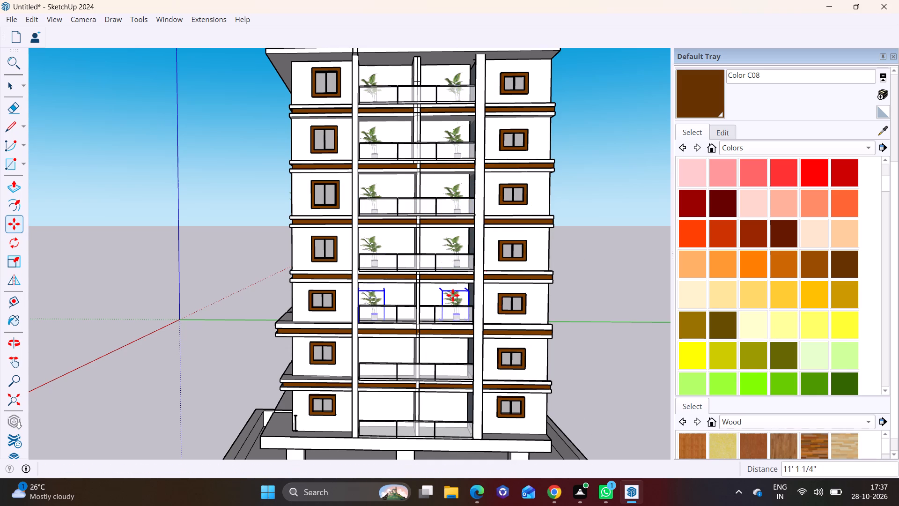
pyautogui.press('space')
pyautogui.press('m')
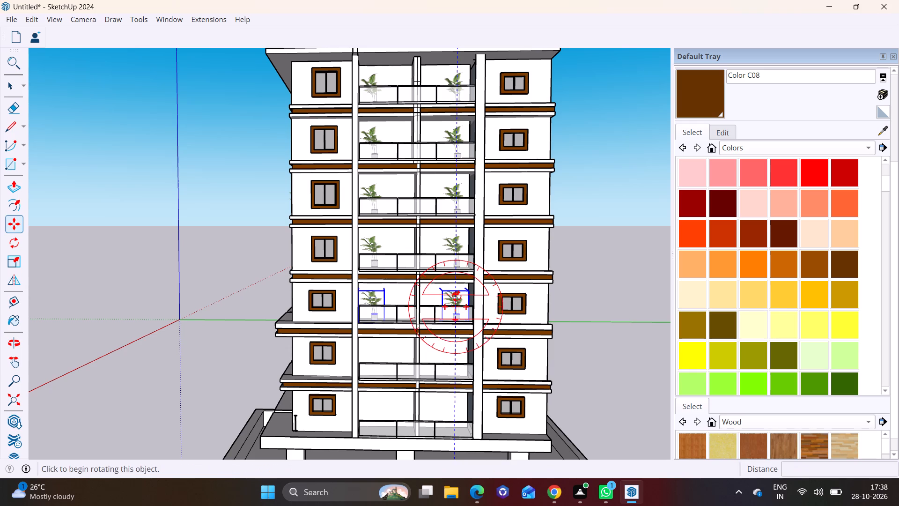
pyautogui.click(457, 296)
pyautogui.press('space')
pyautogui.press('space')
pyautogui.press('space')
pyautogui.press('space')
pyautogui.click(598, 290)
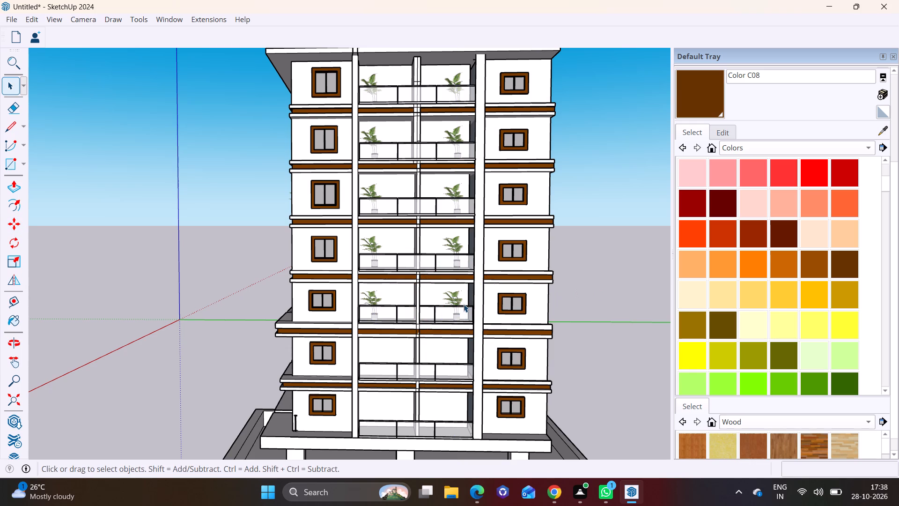
# Copy both third-level central-balcony planters about 11' 9" down to the second level's long balcony.
pyautogui.click(464, 304)
pyautogui.keyDown('ctrl'); pyautogui.click(368, 297); pyautogui.keyUp('ctrl')
pyautogui.press('m')
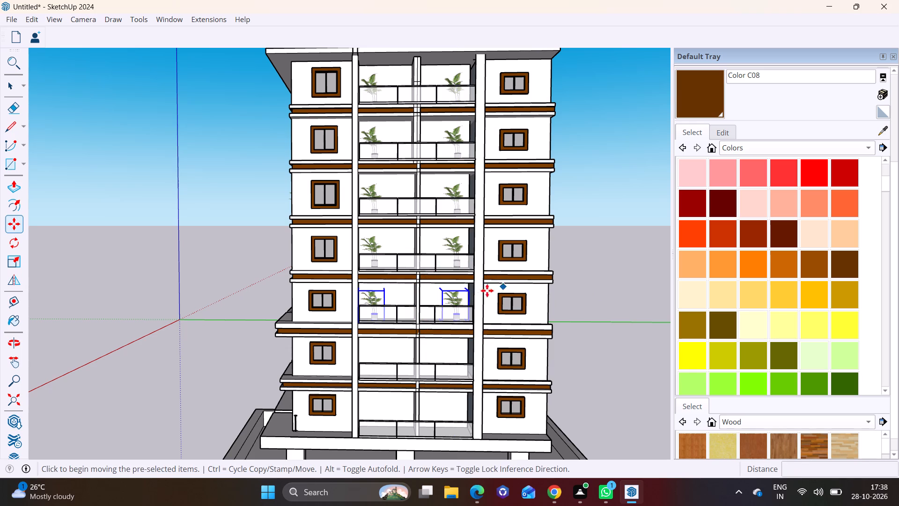
pyautogui.click(464, 293)
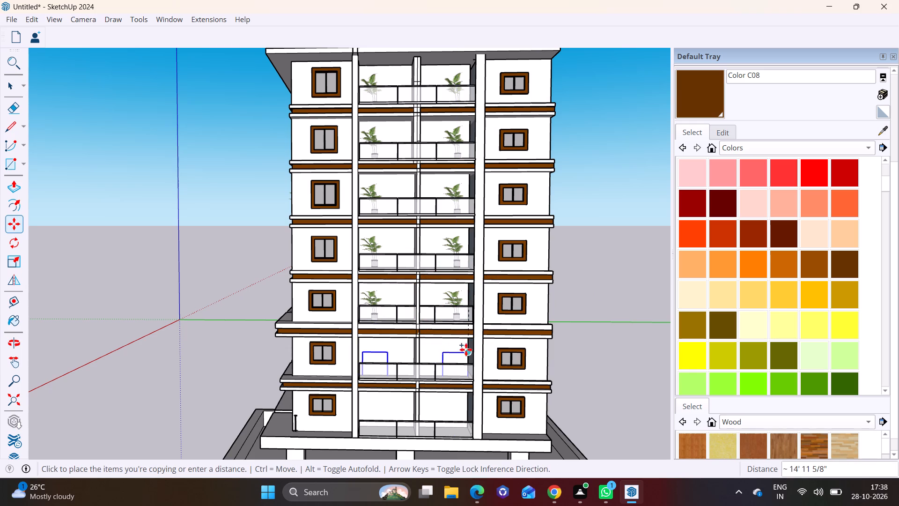
pyautogui.click(464, 350)
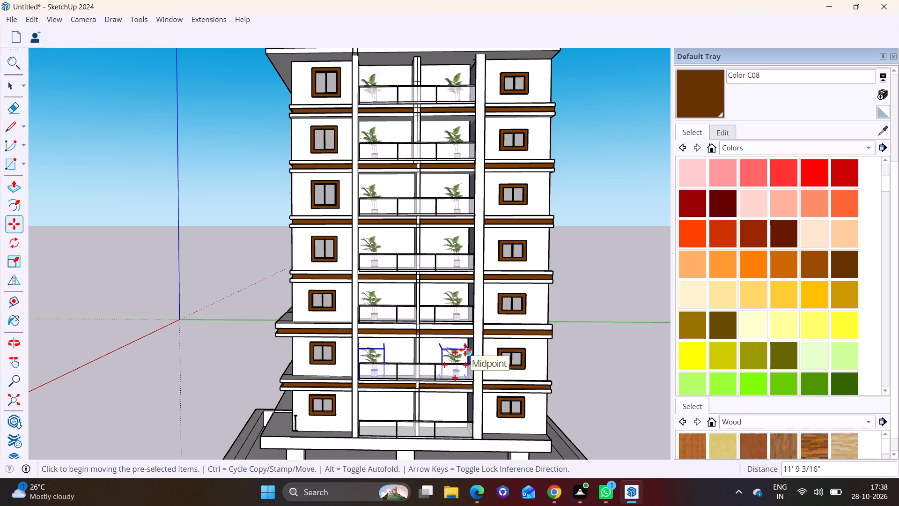
# Copy both second-level central-balcony planters about 10' 6" down to the first level's balcony.
pyautogui.keyDown('shift'); pyautogui.moveTo(465, 350); pyautogui.dragTo(454, 232, button='middle'); pyautogui.keyUp('shift')
pyautogui.click(443, 239)
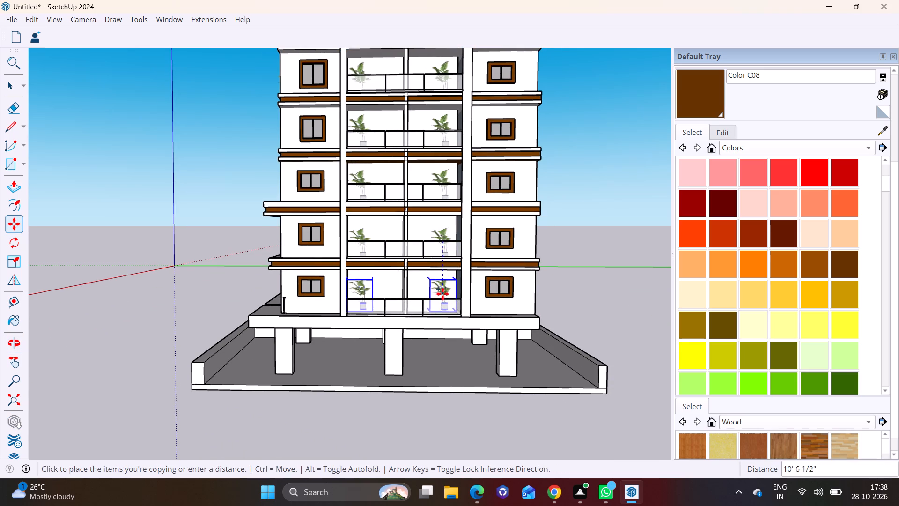
pyautogui.click(442, 296)
pyautogui.press('space')
pyautogui.click(573, 277)
# Examine the planters on the balconies of the central bay and the adjoining side facade across all seven levels.
pyautogui.scroll(-8, 532, 265)
pyautogui.moveTo(522, 296); pyautogui.dragTo(619, 306, button='middle')
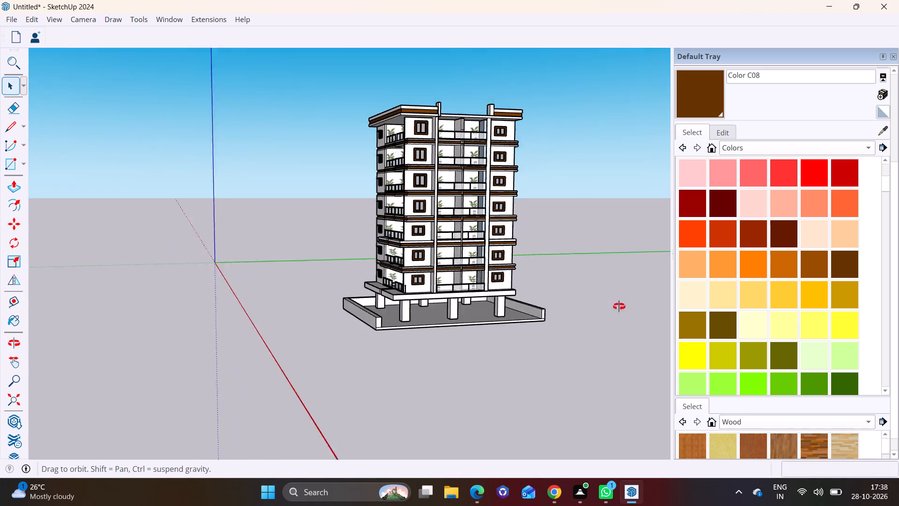
pyautogui.moveTo(619, 306); pyautogui.dragTo(656, 293, button='middle')
pyautogui.scroll(3, 486, 230)
pyautogui.moveTo(468, 224); pyautogui.dragTo(389, 226, button='middle')
pyautogui.scroll(1, 466, 223)
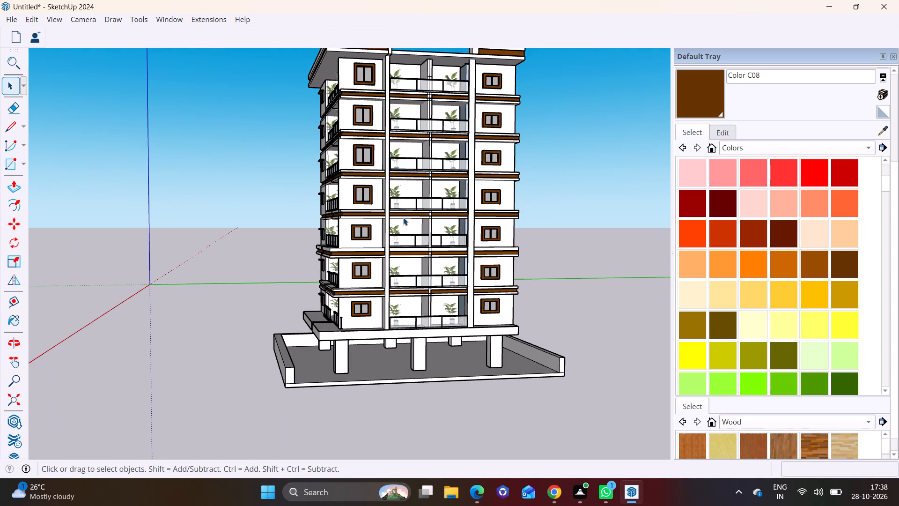
pyautogui.keyDown('shift'); pyautogui.moveTo(420, 158); pyautogui.dragTo(401, 286, button='middle'); pyautogui.keyUp('shift')
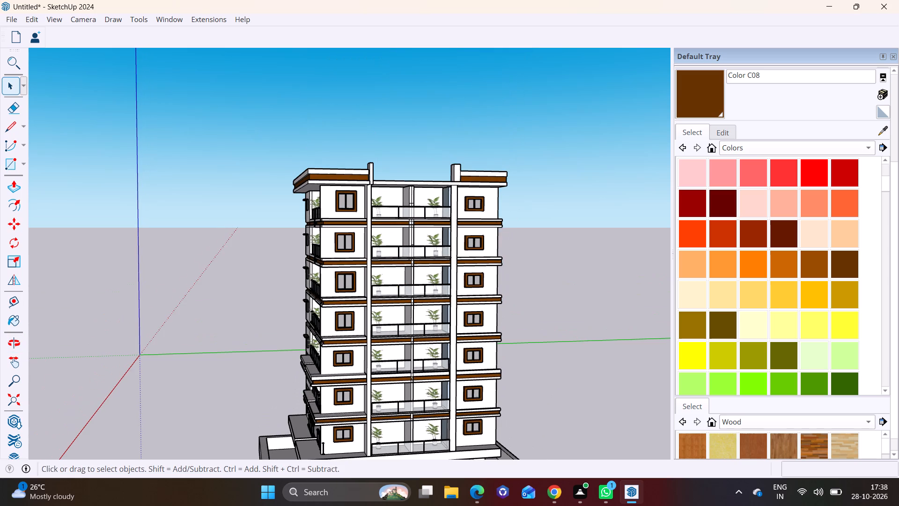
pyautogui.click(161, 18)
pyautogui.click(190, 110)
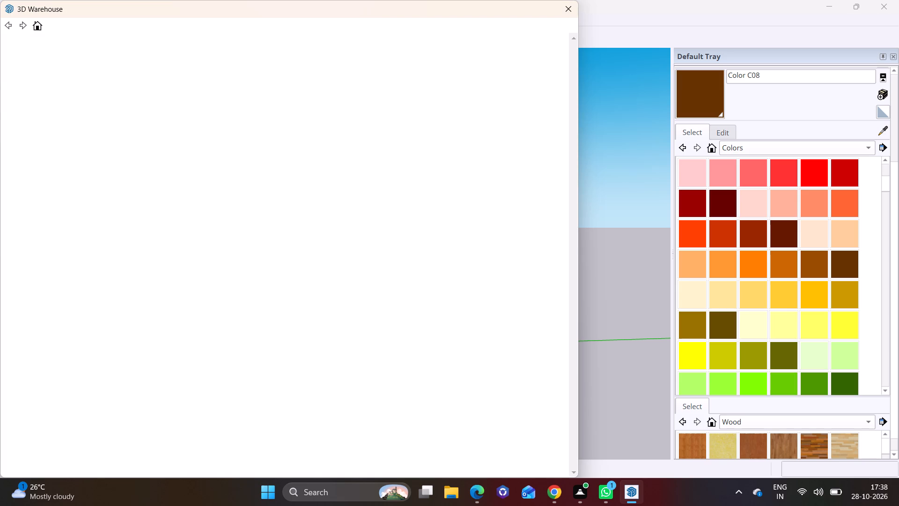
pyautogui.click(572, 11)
# Inspect the central-bay balconies and their planter pairs from the lowest level up to the roofline.
pyautogui.scroll(-2, 453, 143)
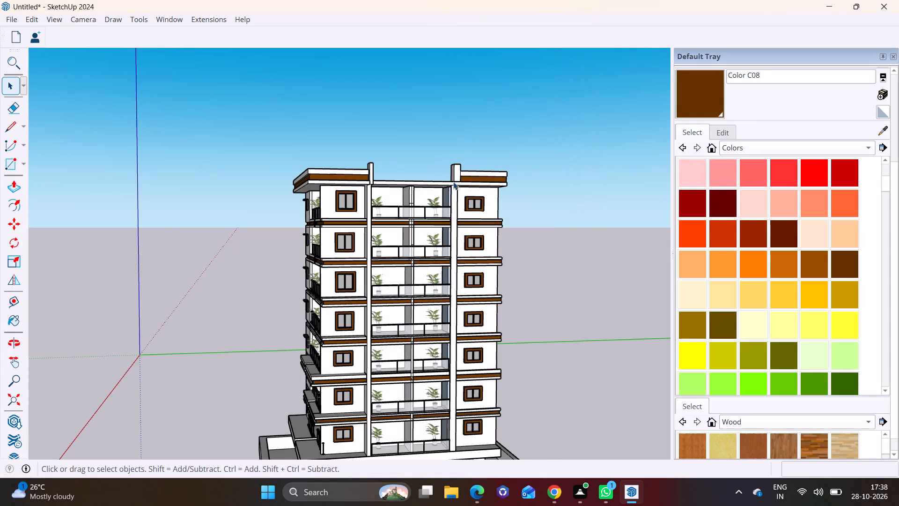
pyautogui.scroll(-1, 453, 182)
pyautogui.moveTo(449, 212); pyautogui.dragTo(392, 207, button='middle')
pyautogui.scroll(6, 481, 260)
pyautogui.moveTo(477, 298); pyautogui.dragTo(456, 190, button='middle')
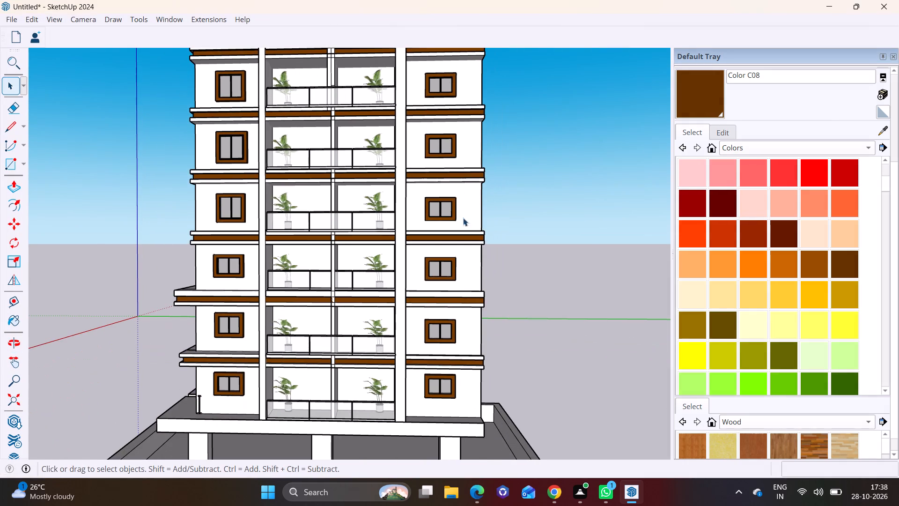
pyautogui.keyDown('shift'); pyautogui.moveTo(408, 164); pyautogui.dragTo(420, 386, button='middle'); pyautogui.keyUp('shift')
pyautogui.scroll(3, 363, 251)
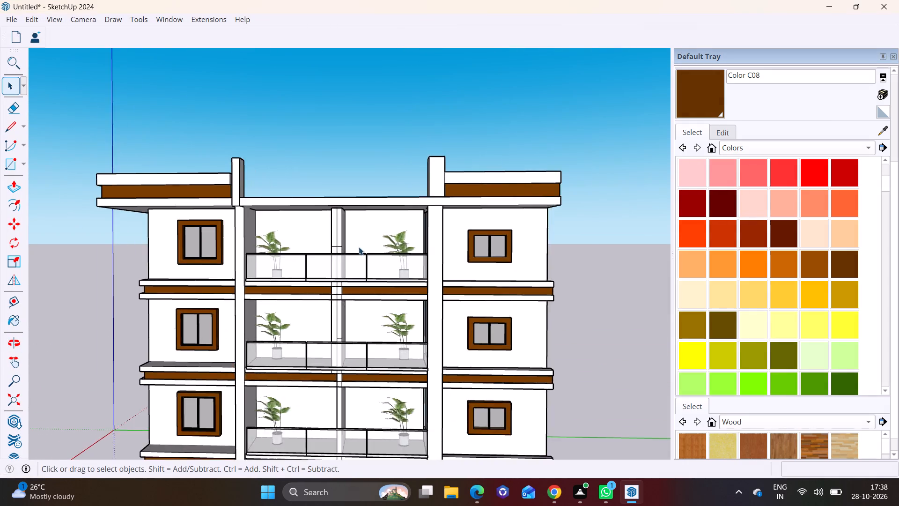
pyautogui.scroll(2, 359, 247)
# Open 3D Warehouse to look for another model.
pyautogui.click(168, 18)
pyautogui.click(199, 109)
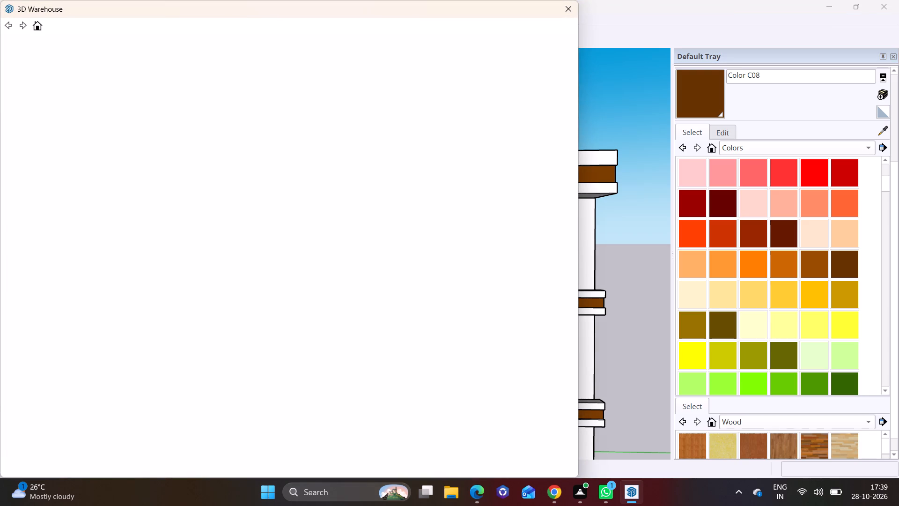
pyautogui.scroll(-1, 199, 109)
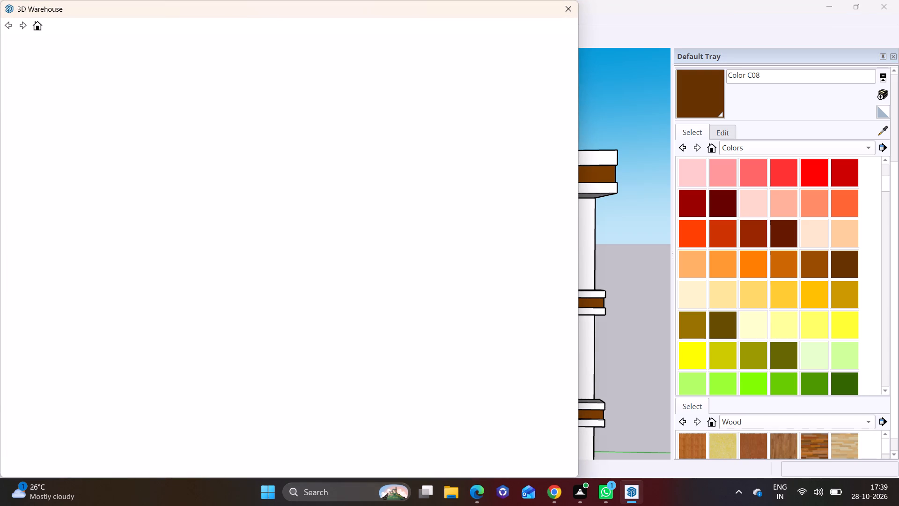
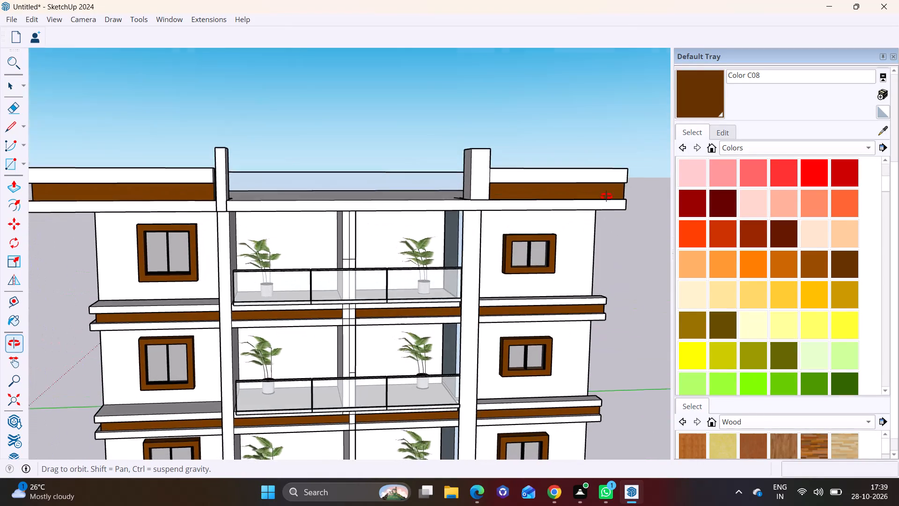
# Copy the seventh-level central-balcony planter nearest the plain corner bay about 16' 10" across to the ledge beside that bay's window.
pyautogui.keyDown('shift'); pyautogui.moveTo(669, 247); pyautogui.dragTo(650, 152, button='middle'); pyautogui.keyUp('shift')
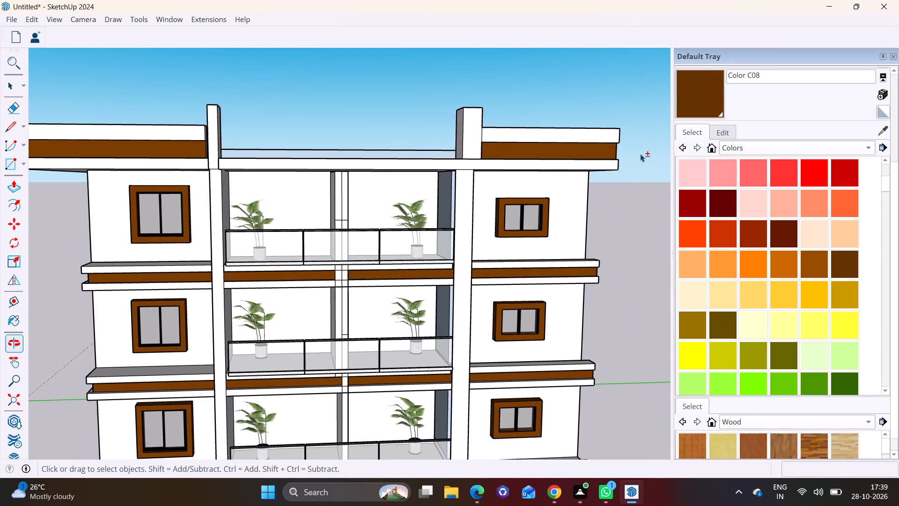
pyautogui.scroll(3, 644, 205)
pyautogui.keyDown('shift'); pyautogui.moveTo(618, 196); pyautogui.dragTo(622, 112, button='middle'); pyautogui.keyUp('shift')
pyautogui.click(353, 147)
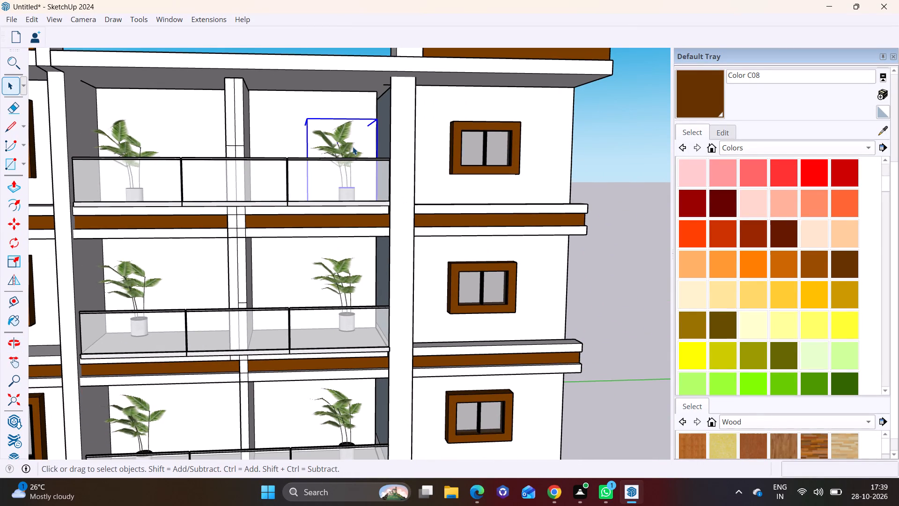
pyautogui.press('m')
pyautogui.click(334, 153)
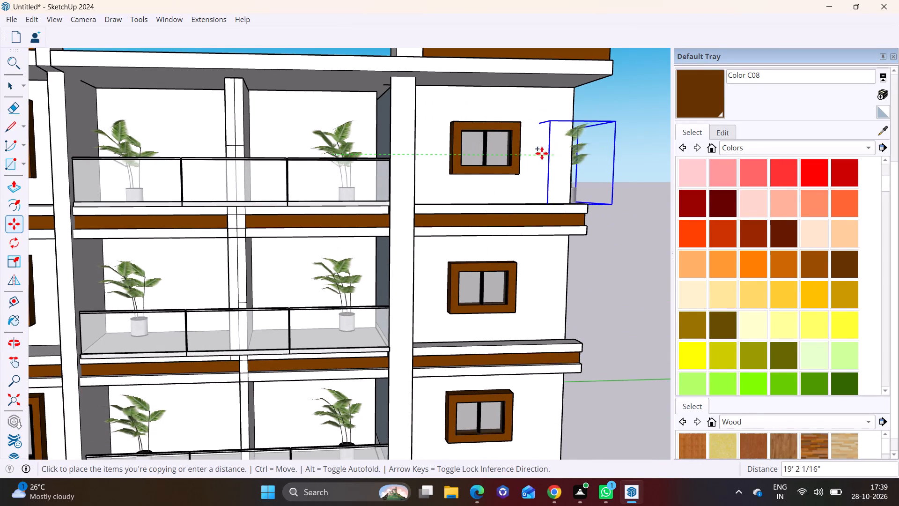
pyautogui.click(538, 165)
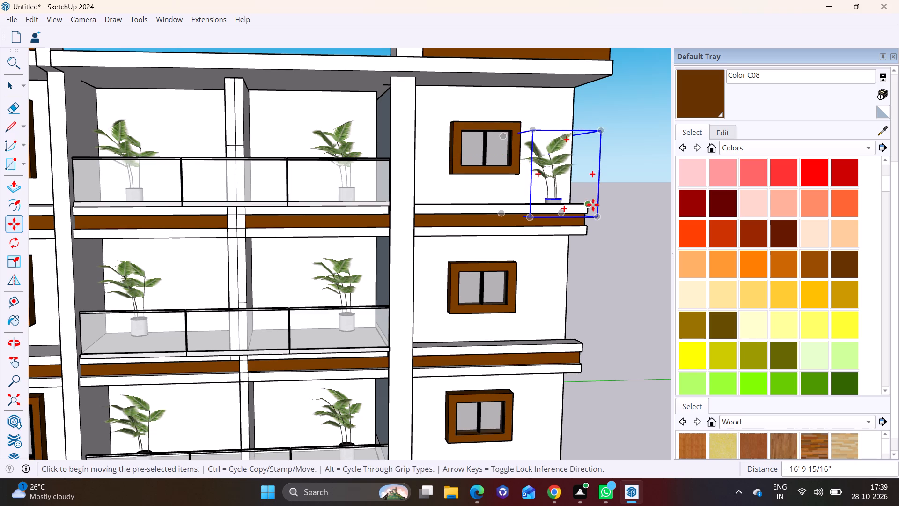
# Move the copied seventh-level planter about 6" to adjust its position on the corner-bay ledge.
pyautogui.moveTo(583, 205); pyautogui.dragTo(473, 207, button='middle')
pyautogui.press('space')
pyautogui.click(578, 235)
pyautogui.moveTo(557, 238); pyautogui.dragTo(765, 203, button='middle')
pyautogui.moveTo(648, 207); pyautogui.dragTo(660, 292, button='middle')
pyautogui.scroll(8, 599, 190)
pyautogui.moveTo(592, 188); pyautogui.dragTo(604, 232, button='middle')
pyautogui.keyDown('shift'); pyautogui.moveTo(588, 189); pyautogui.dragTo(479, 178, button='middle'); pyautogui.keyUp('shift')
pyautogui.moveTo(484, 176); pyautogui.dragTo(522, 214, button='middle')
pyautogui.click(478, 126)
pyautogui.press('m')
pyautogui.click(478, 126)
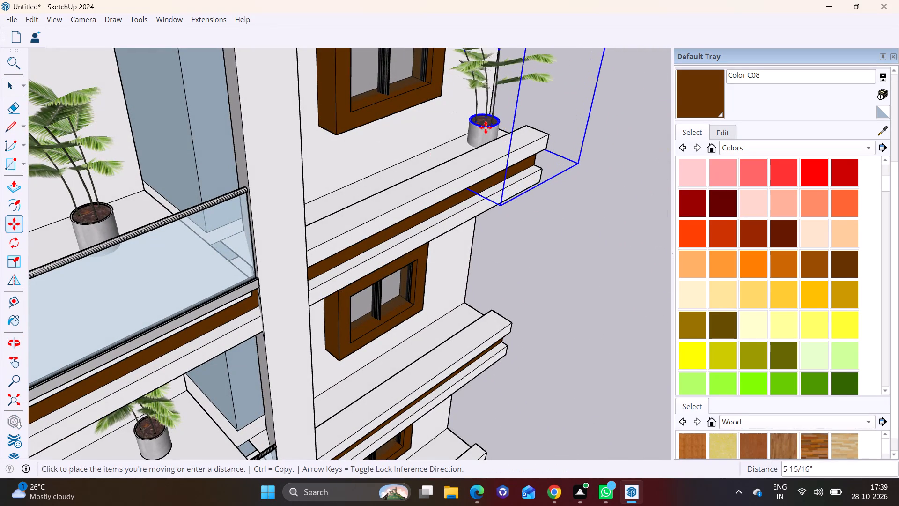
pyautogui.click(488, 128)
# Copy the seventh-level corner-bay planter straight down to the sixth level, beside the window.
pyautogui.moveTo(510, 172); pyautogui.dragTo(506, 61, button='middle')
pyautogui.scroll(-5, 510, 164)
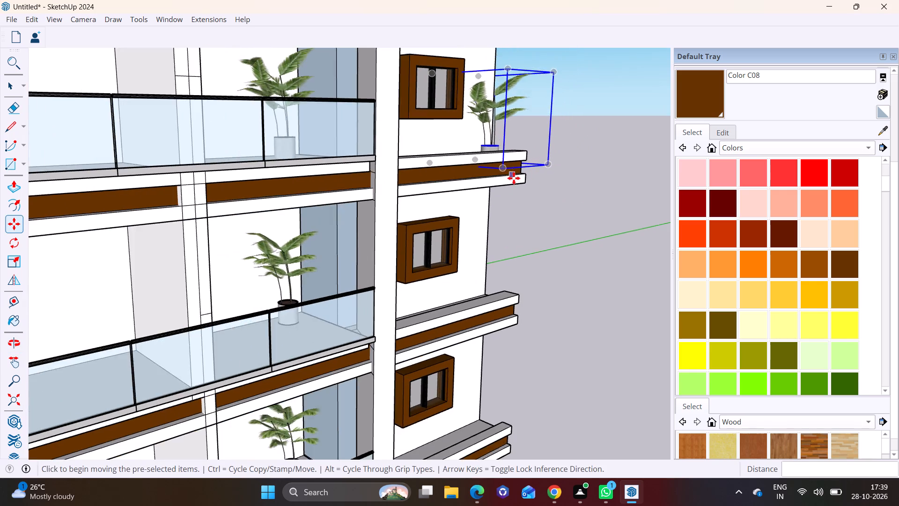
pyautogui.keyDown('shift'); pyautogui.moveTo(514, 178); pyautogui.dragTo(515, 95, button='middle'); pyautogui.keyUp('shift')
pyautogui.scroll(-6, 508, 100)
pyautogui.keyDown('shift'); pyautogui.moveTo(514, 105); pyautogui.dragTo(505, 115, button='middle'); pyautogui.keyUp('shift')
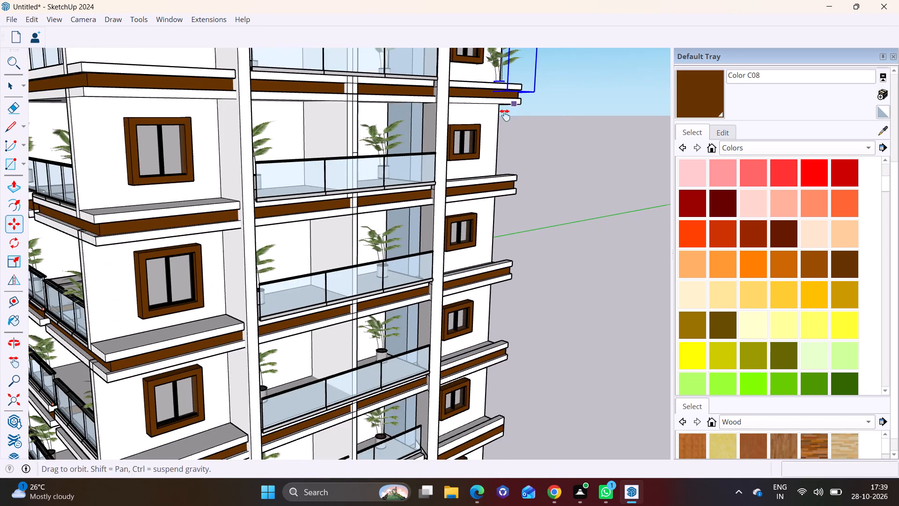
pyautogui.keyDown('shift'); pyautogui.moveTo(505, 115); pyautogui.dragTo(492, 160, button='middle'); pyautogui.keyUp('shift')
pyautogui.moveTo(495, 156); pyautogui.dragTo(486, 124, button='middle')
pyautogui.click(482, 125)
pyautogui.press('space')
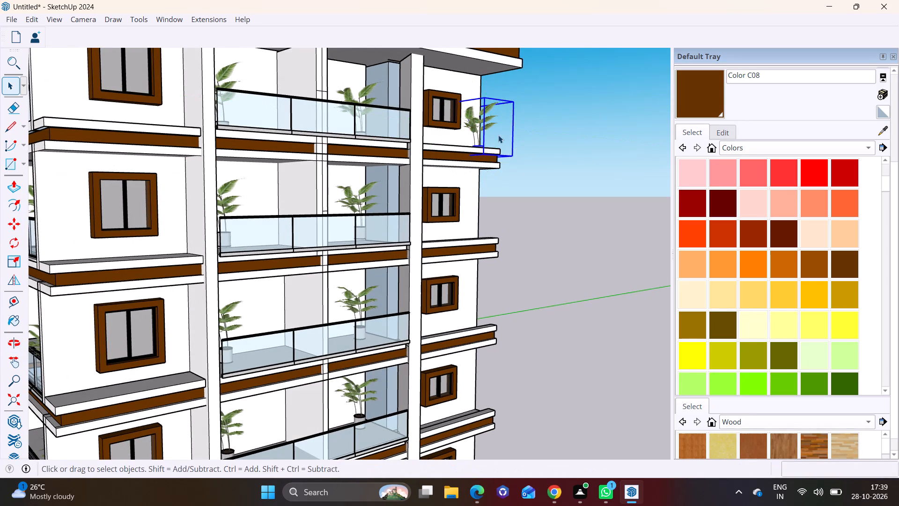
pyautogui.press('m')
pyautogui.click(482, 132)
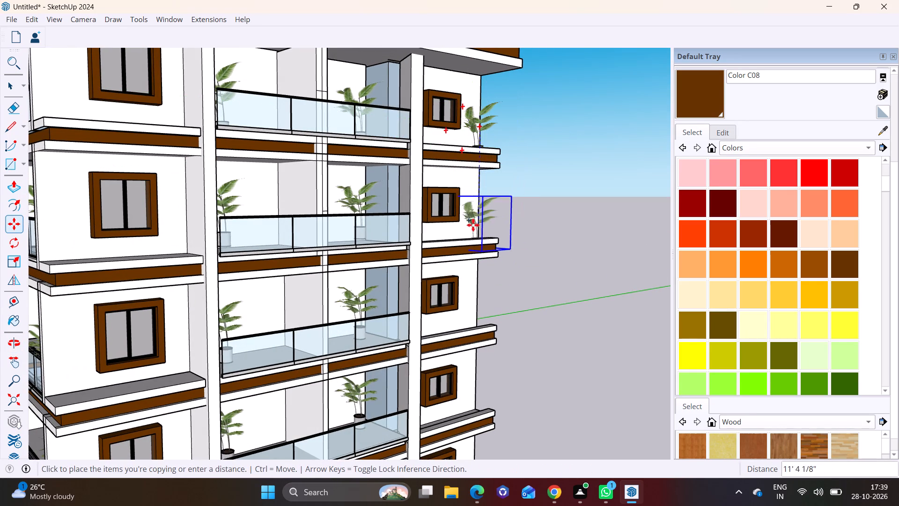
pyautogui.moveTo(474, 216); pyautogui.dragTo(479, 220, button='middle')
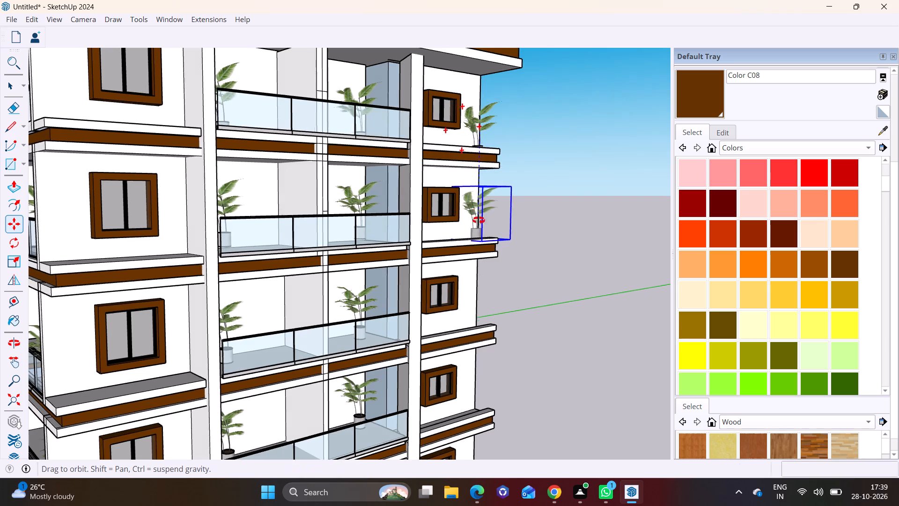
pyautogui.moveTo(479, 220); pyautogui.dragTo(490, 244, button='middle')
pyautogui.scroll(5, 456, 225)
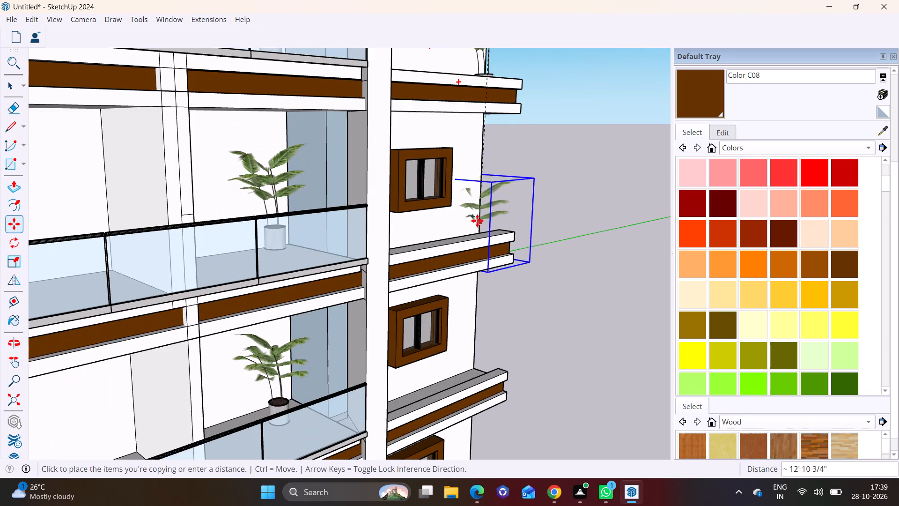
pyautogui.click(464, 194)
# Shift the sixth-level corner-bay planter slightly so it stands on its ledge beside the window.
pyautogui.moveTo(479, 231); pyautogui.dragTo(512, 242, button='middle')
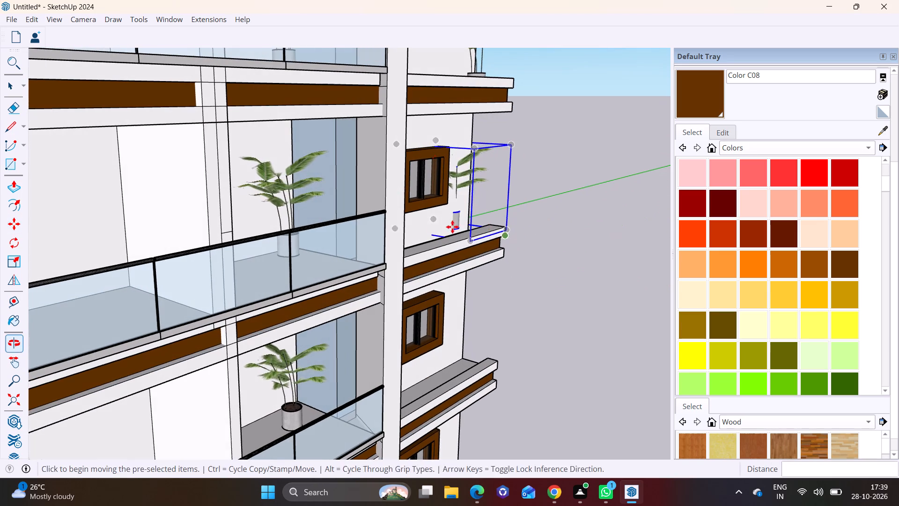
pyautogui.click(454, 222)
pyautogui.click(467, 231)
# Copy the sixth-level corner-bay planter down to the fifth-level ledge beside the window.
pyautogui.moveTo(472, 235); pyautogui.dragTo(356, 179, button='middle')
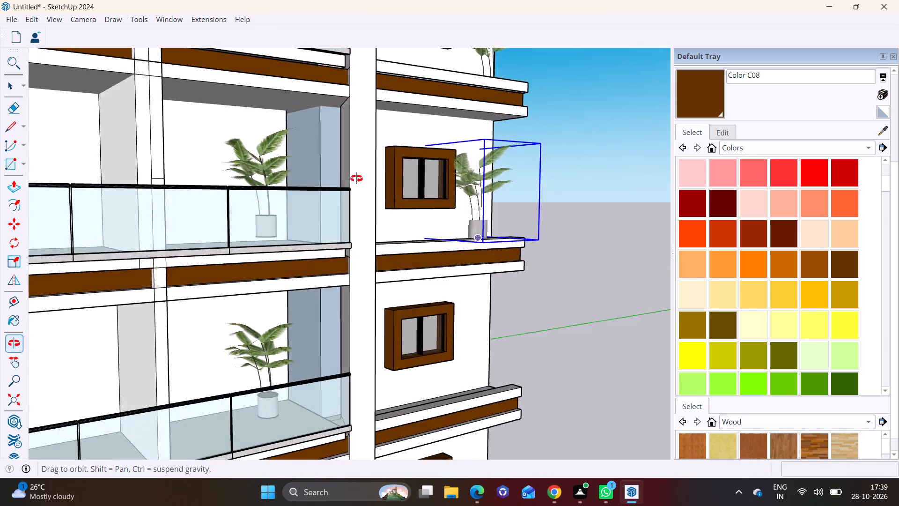
pyautogui.moveTo(356, 179); pyautogui.dragTo(340, 177, button='middle')
pyautogui.moveTo(527, 260); pyautogui.dragTo(326, 277, button='middle')
pyautogui.scroll(-6, 395, 279)
pyautogui.moveTo(423, 313); pyautogui.dragTo(332, 157, button='middle')
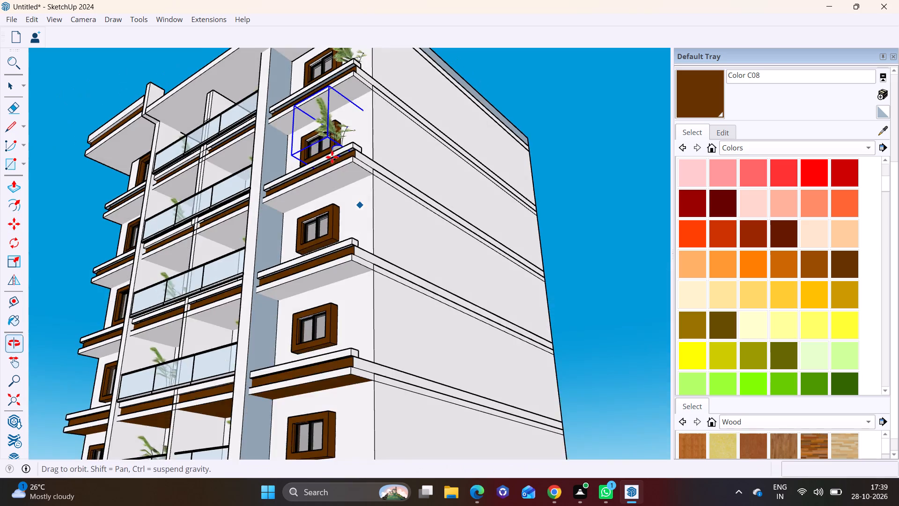
pyautogui.moveTo(332, 175); pyautogui.dragTo(332, 274, button='middle')
pyautogui.moveTo(339, 273); pyautogui.dragTo(379, 135, button='middle')
pyautogui.moveTo(392, 168); pyautogui.dragTo(315, 194, button='middle')
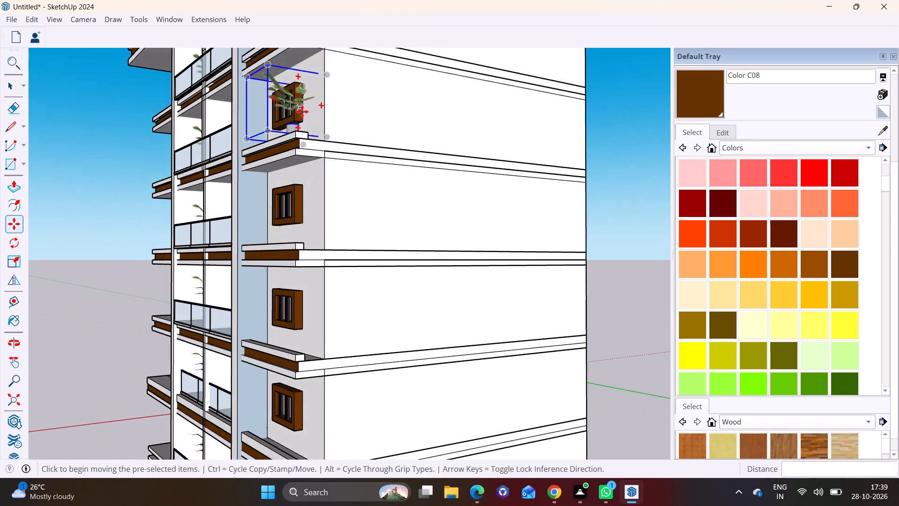
pyautogui.click(302, 112)
pyautogui.click(316, 222)
# Copy the corner-bay planter 11' 3" down to the fourth level and about 10' 5" further down to the third.
pyautogui.click(307, 225)
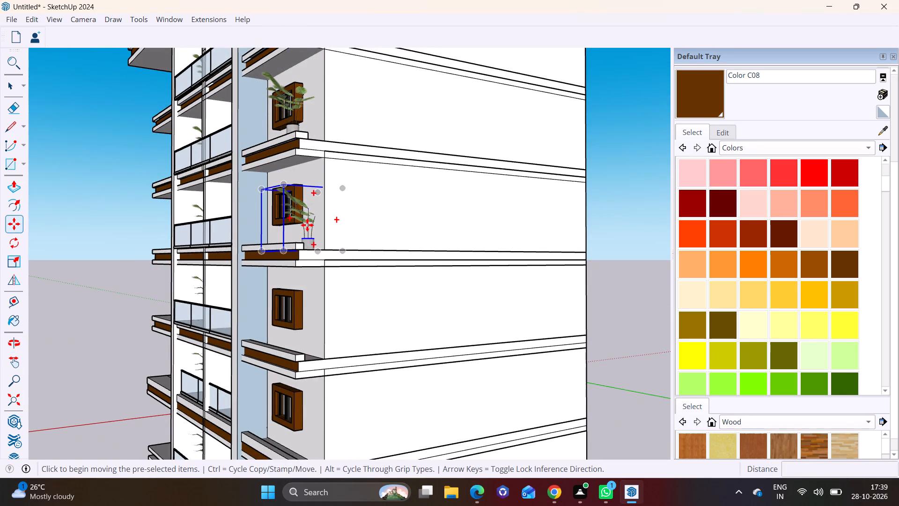
pyautogui.click(303, 334)
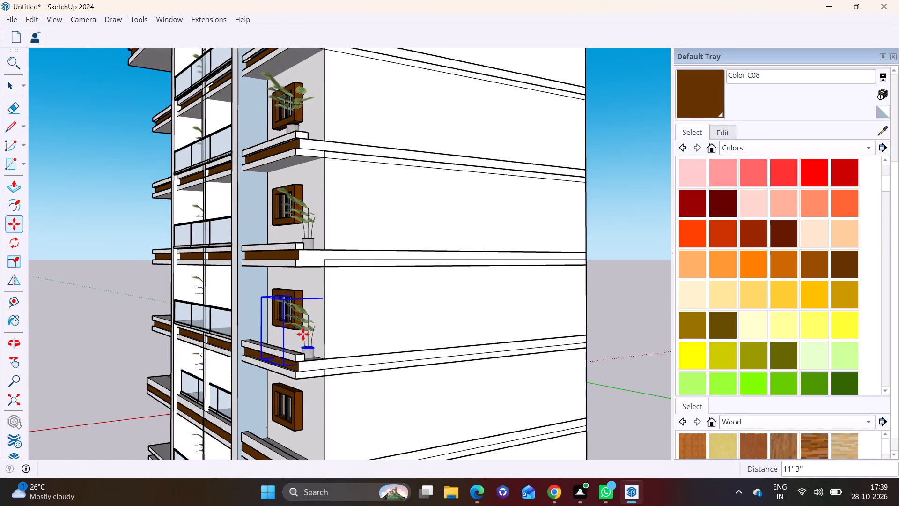
pyautogui.moveTo(321, 338); pyautogui.dragTo(354, 202, button='middle')
pyautogui.click(348, 202)
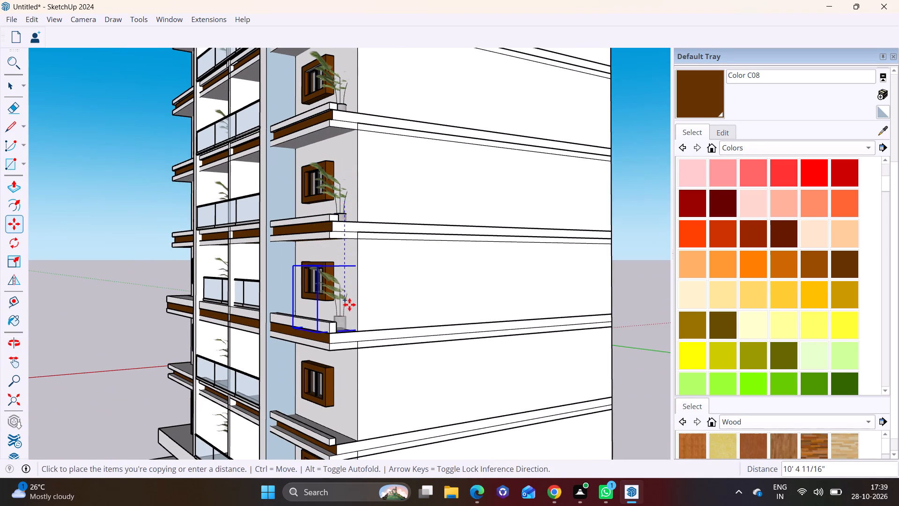
pyautogui.click(349, 306)
# Copy the third-level corner-bay planter about 10' 11" down to the second-level ledge.
pyautogui.keyDown('shift'); pyautogui.moveTo(349, 306); pyautogui.dragTo(363, 175, button='middle'); pyautogui.keyUp('shift')
pyautogui.click(359, 193)
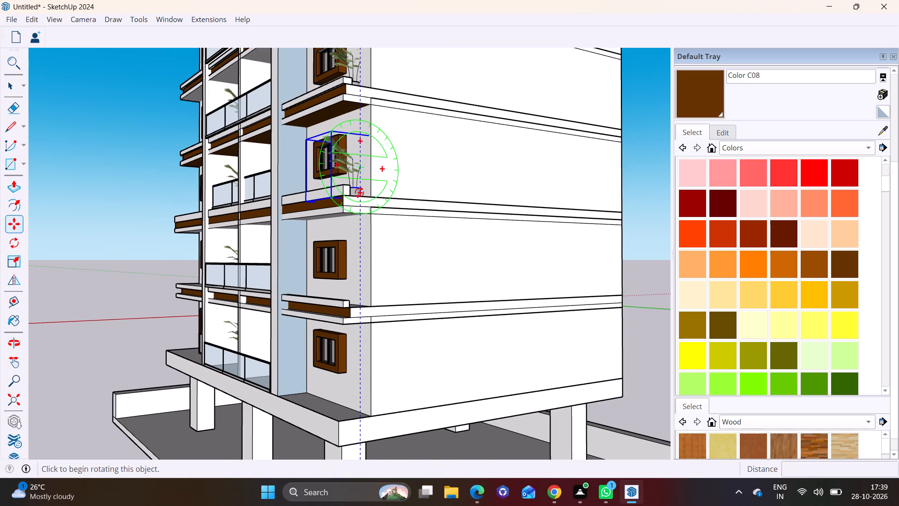
pyautogui.press('space')
pyautogui.press('m')
pyautogui.click(356, 184)
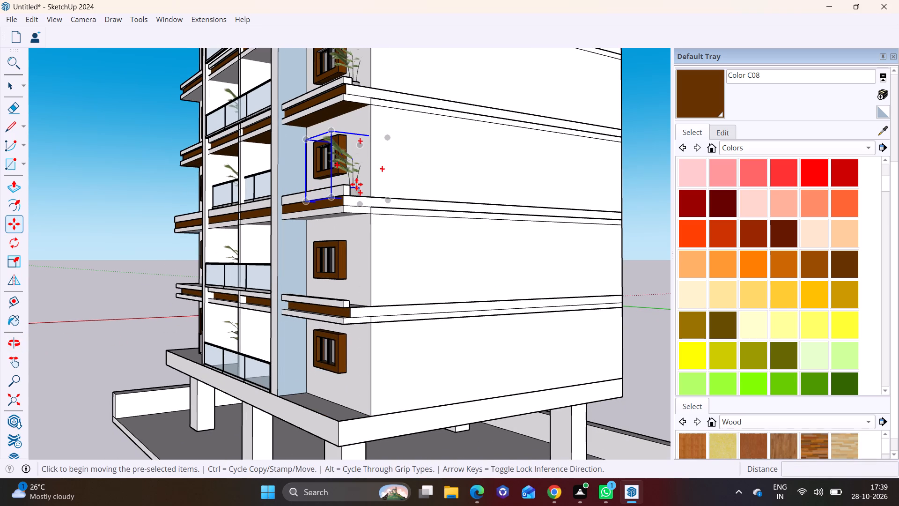
pyautogui.click(362, 290)
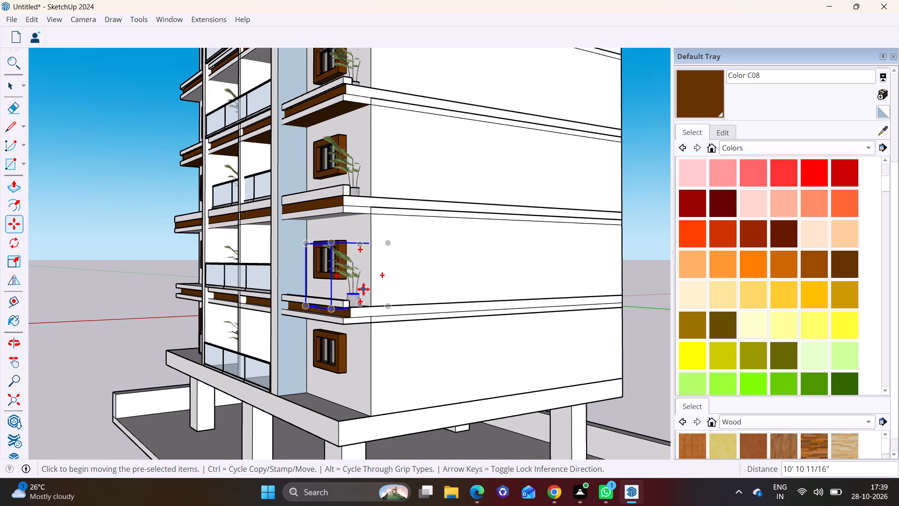
# Copy the second-level corner-bay planter about 10' 6" down to the first-level floor slab.
pyautogui.keyDown('shift'); pyautogui.moveTo(363, 289); pyautogui.dragTo(378, 205, button='middle'); pyautogui.keyUp('shift')
pyautogui.click(374, 207)
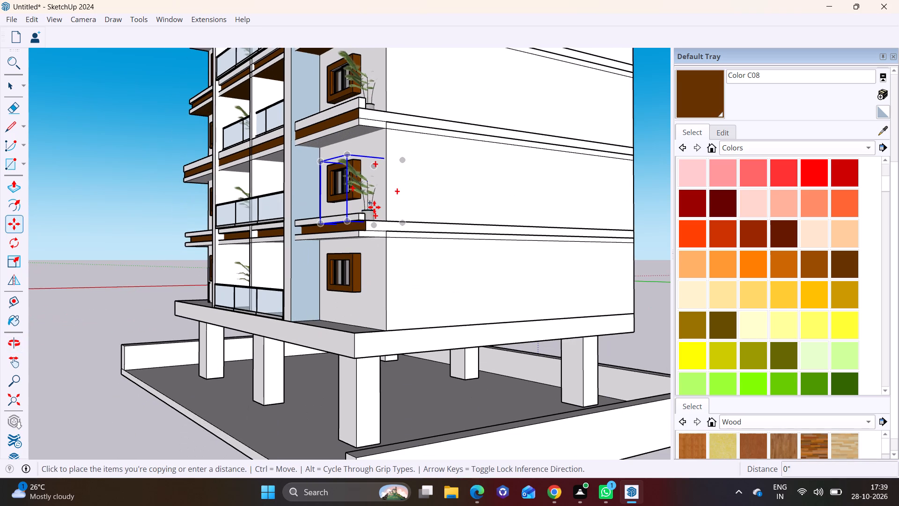
pyautogui.click(372, 320)
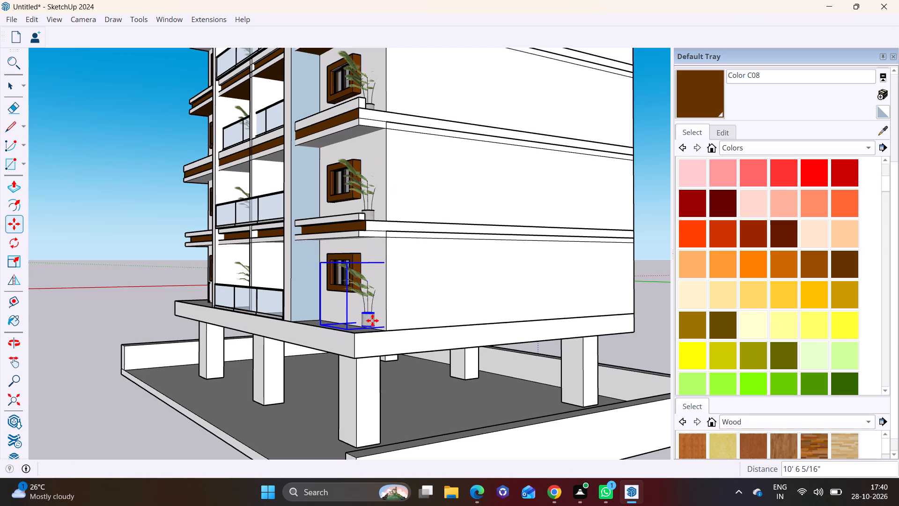
pyautogui.press('space')
# Examine the corner-bay planters together with the balcony planters across the building's facades.
pyautogui.moveTo(431, 299); pyautogui.dragTo(579, 304, button='middle')
pyautogui.press('space')
pyautogui.click(633, 257)
pyautogui.moveTo(552, 275); pyautogui.dragTo(702, 268, button='middle')
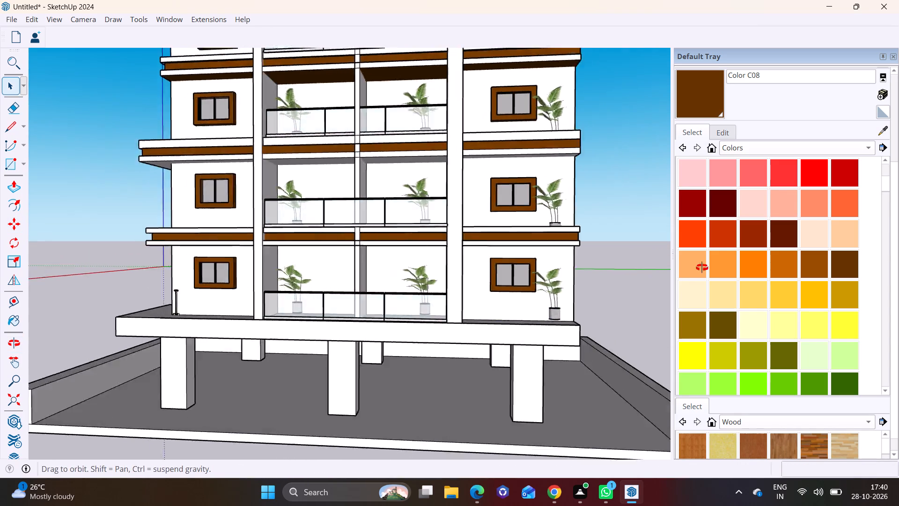
pyautogui.moveTo(702, 268); pyautogui.dragTo(723, 257, button='middle')
pyautogui.scroll(-7, 518, 264)
pyautogui.moveTo(508, 273); pyautogui.dragTo(598, 298, button='middle')
pyautogui.scroll(-2, 411, 233)
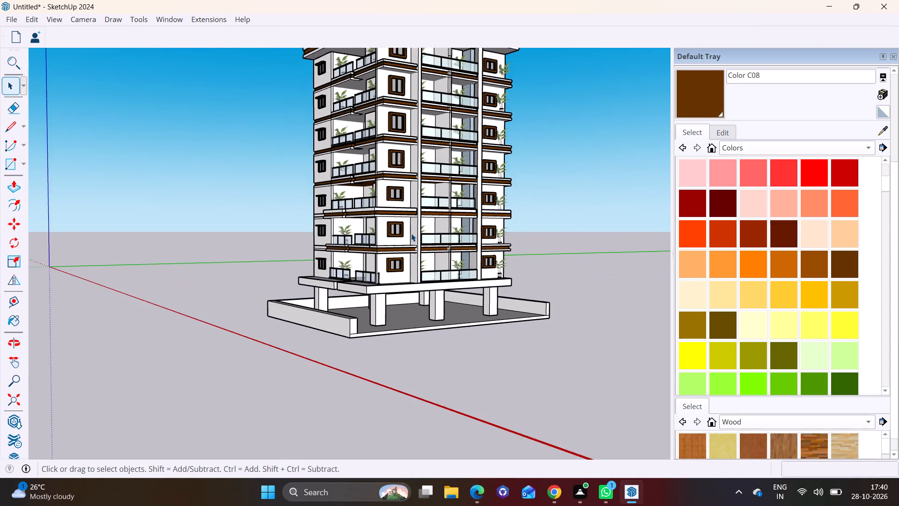
pyautogui.keyDown('shift'); pyautogui.moveTo(398, 230); pyautogui.dragTo(269, 198, button='middle'); pyautogui.keyUp('shift')
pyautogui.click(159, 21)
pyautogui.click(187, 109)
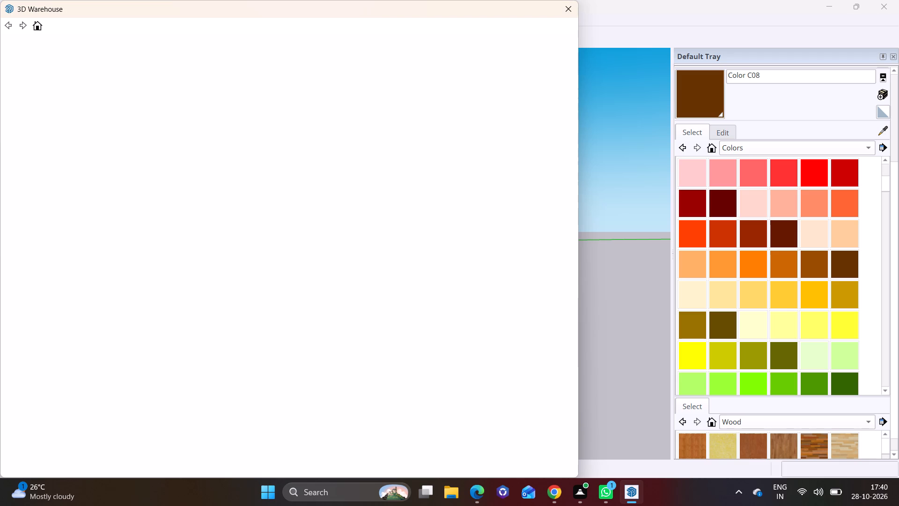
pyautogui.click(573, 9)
# Draw a narrow rectangle about 10 3/16" by 19' 11" on the ground-level parking floor, along its open edge beside the side wall.
pyautogui.scroll(-3, 327, 119)
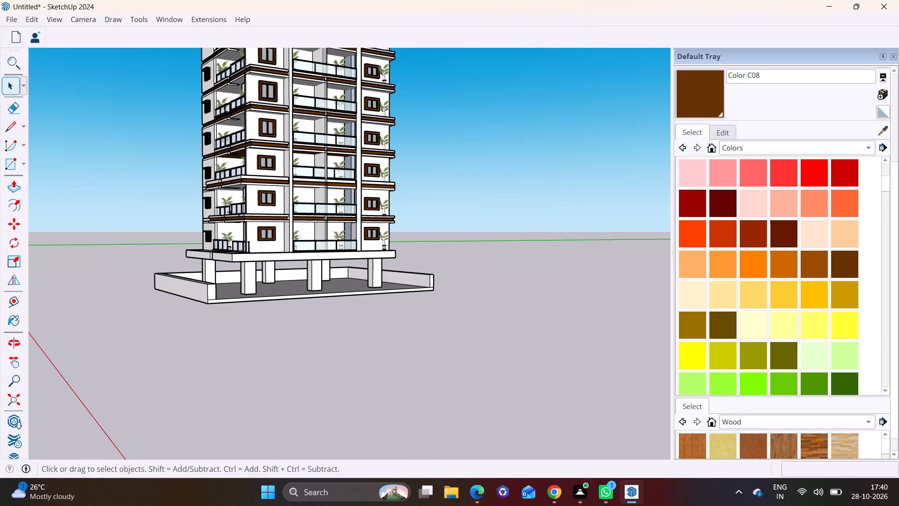
pyautogui.moveTo(324, 131); pyautogui.dragTo(369, 252, button='middle')
pyautogui.scroll(-5, 347, 244)
pyautogui.keyDown('shift'); pyautogui.moveTo(341, 228); pyautogui.dragTo(335, 248, button='middle'); pyautogui.keyUp('shift')
pyautogui.scroll(2, 322, 257)
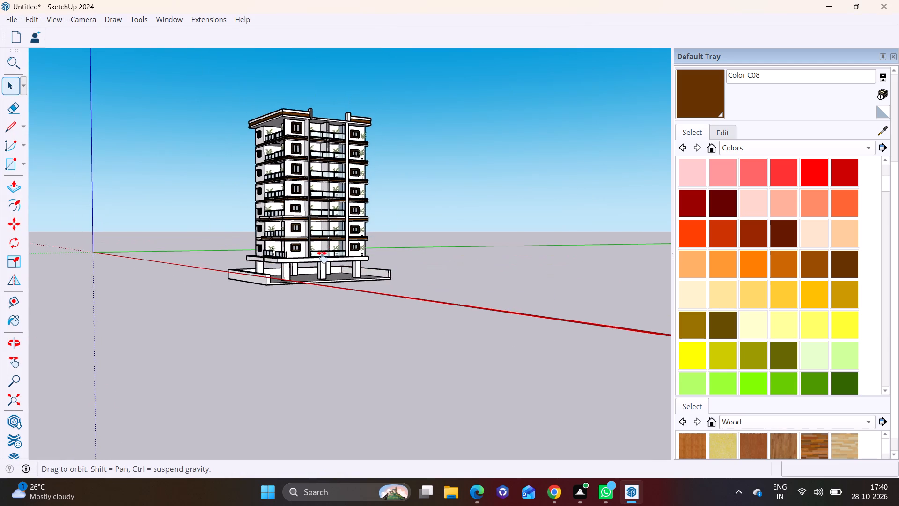
pyautogui.scroll(7, 322, 257)
pyautogui.moveTo(323, 265); pyautogui.dragTo(243, 298, button='middle')
pyautogui.scroll(8, 255, 292)
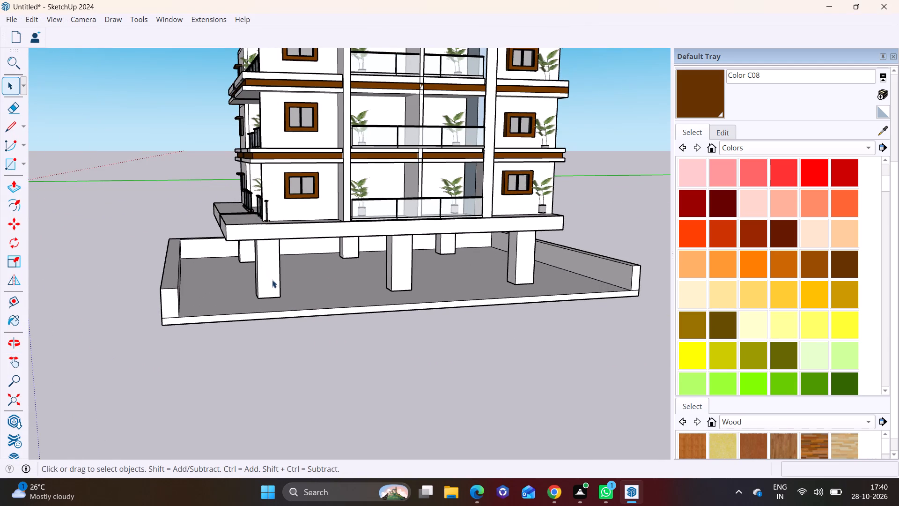
pyautogui.scroll(4, 285, 287)
pyautogui.moveTo(272, 290); pyautogui.dragTo(271, 246, button='middle')
pyautogui.scroll(3, 232, 262)
pyautogui.moveTo(256, 296); pyautogui.dragTo(184, 338, button='middle')
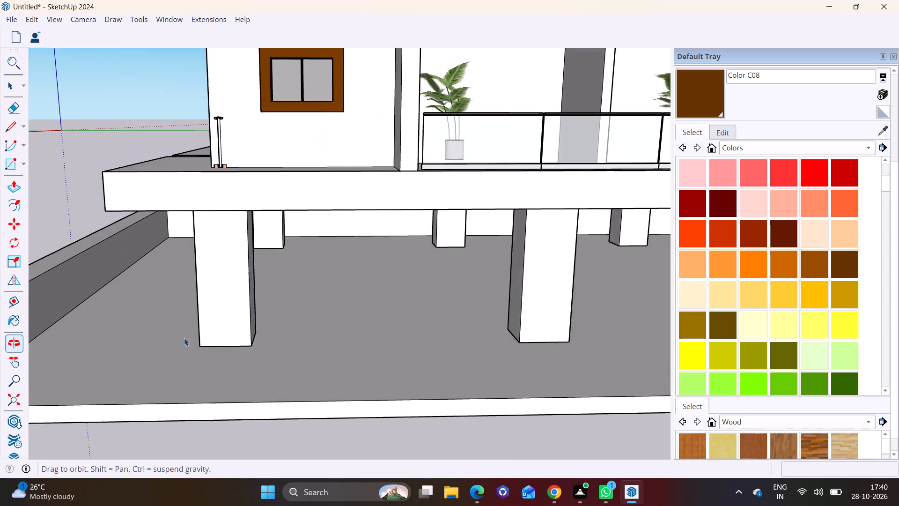
pyautogui.moveTo(184, 338); pyautogui.dragTo(197, 352, button='middle')
pyautogui.moveTo(269, 303); pyautogui.dragTo(415, 270, button='middle')
pyautogui.scroll(1, 370, 342)
pyautogui.moveTo(369, 338); pyautogui.dragTo(352, 318, button='middle')
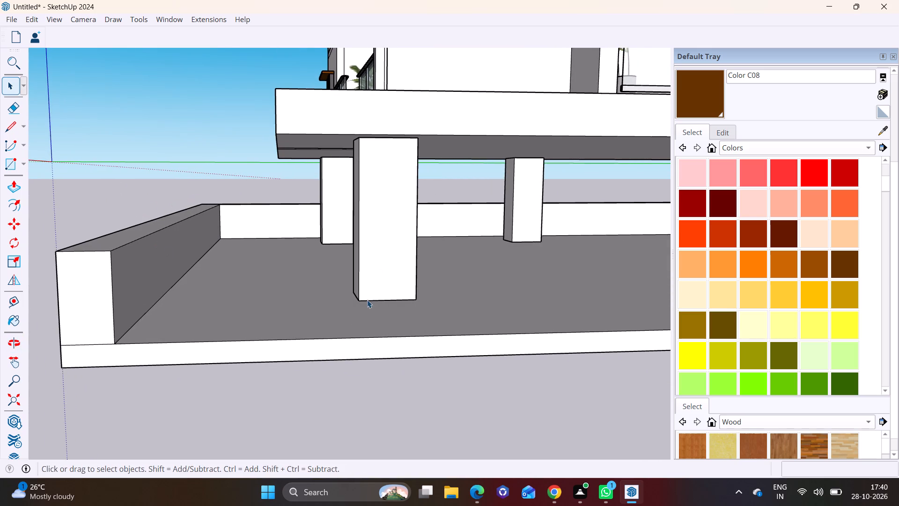
pyautogui.click(23, 162)
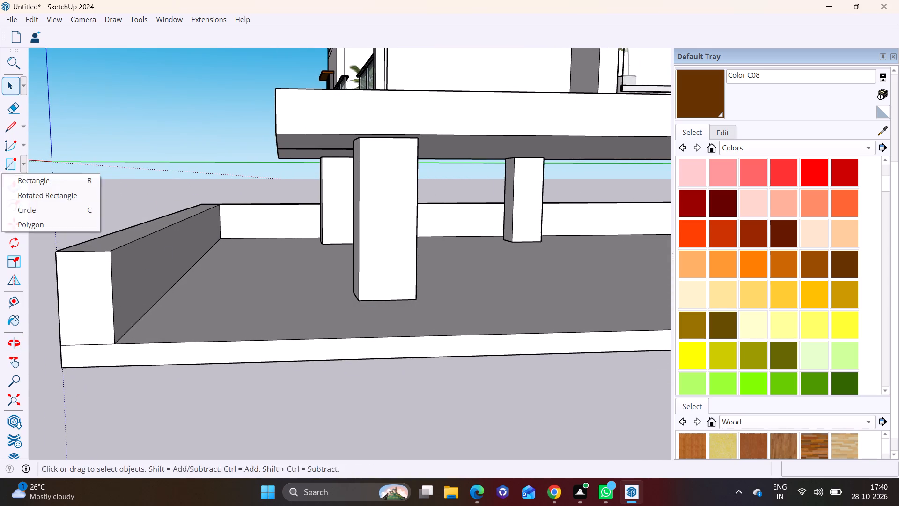
pyautogui.click(31, 183)
pyautogui.moveTo(196, 296); pyautogui.dragTo(206, 373, button='middle')
pyautogui.keyDown('shift'); pyautogui.moveTo(210, 362); pyautogui.dragTo(199, 290, button='middle'); pyautogui.keyUp('shift')
pyautogui.scroll(2, 210, 387)
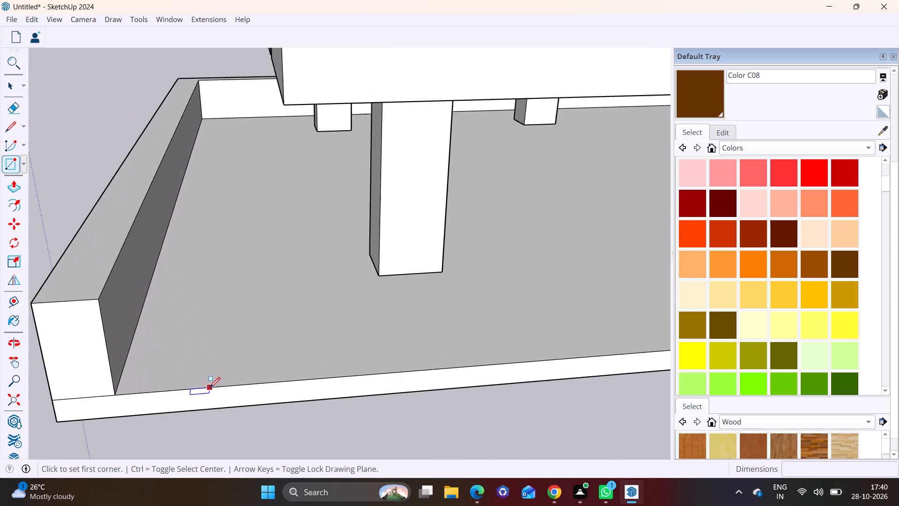
pyautogui.click(136, 389)
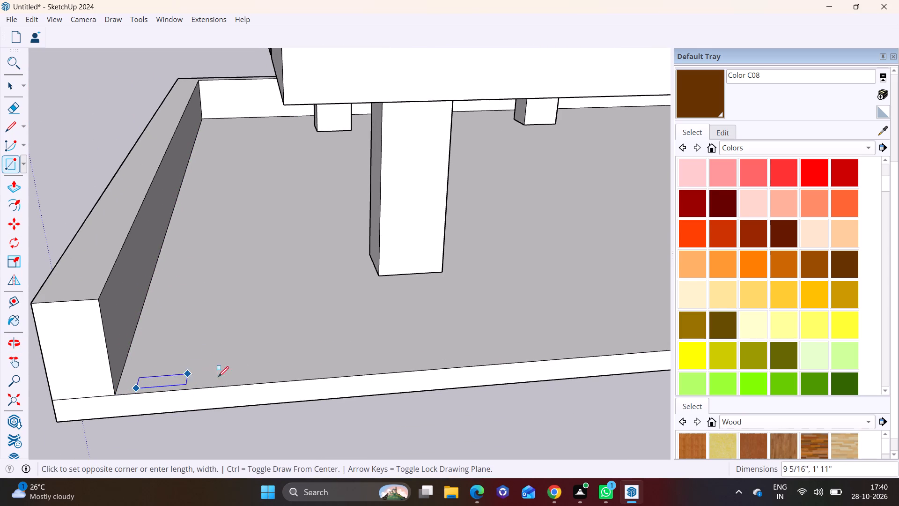
pyautogui.click(590, 342)
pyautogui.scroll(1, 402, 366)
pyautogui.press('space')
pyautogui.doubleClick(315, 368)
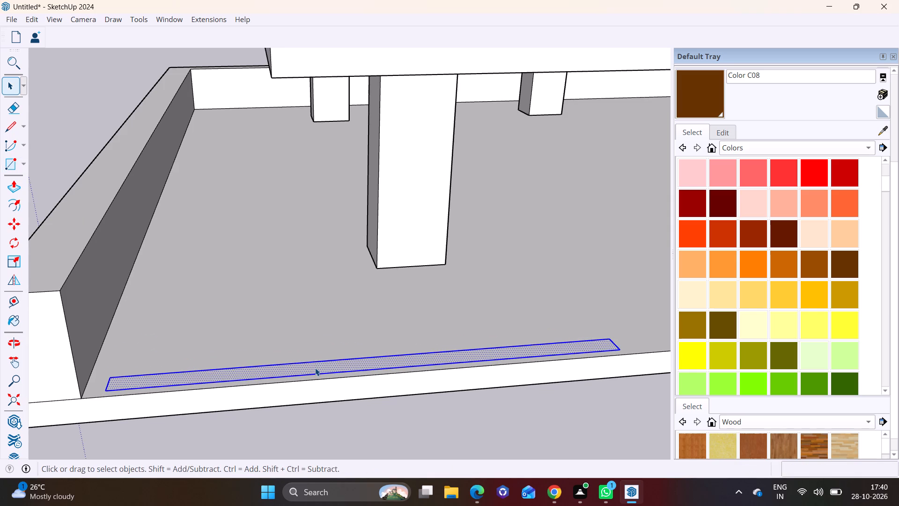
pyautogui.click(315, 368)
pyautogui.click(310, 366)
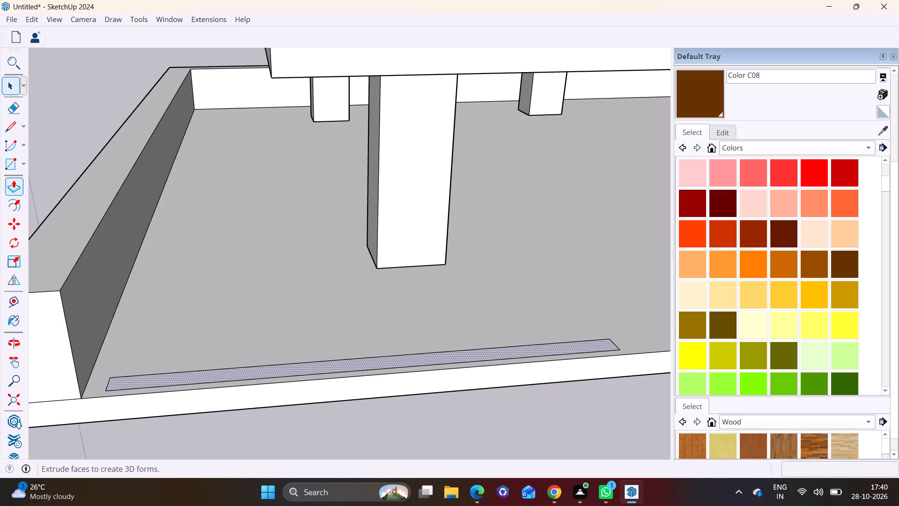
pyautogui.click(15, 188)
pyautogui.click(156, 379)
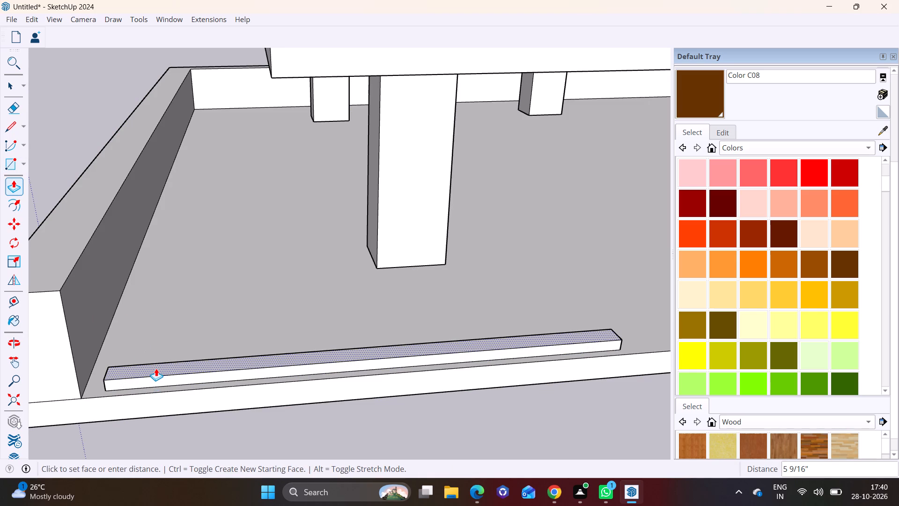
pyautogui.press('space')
# Group the narrow rectangle along the parking floor's open edge and extrude it upward inside the group into a low strip.
pyautogui.doubleClick(167, 378)
pyautogui.rightClick(167, 378)
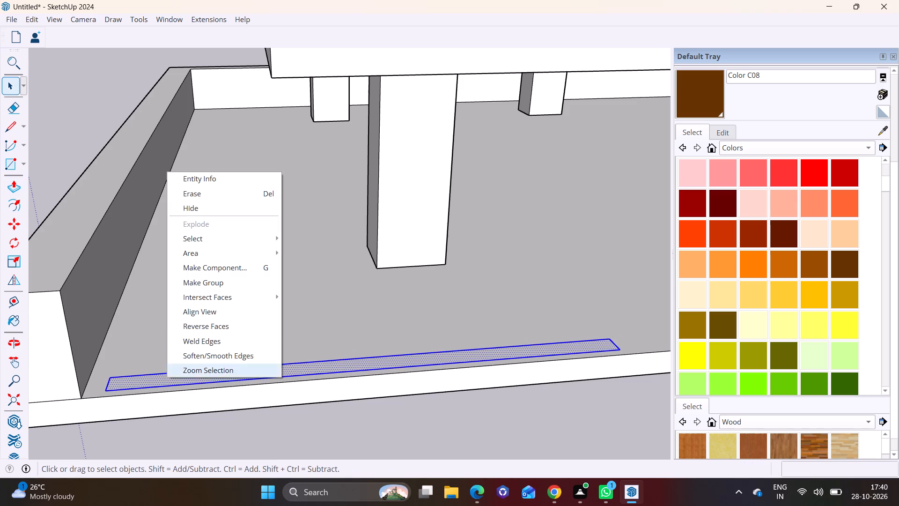
pyautogui.click(228, 283)
pyautogui.tripleClick(183, 377)
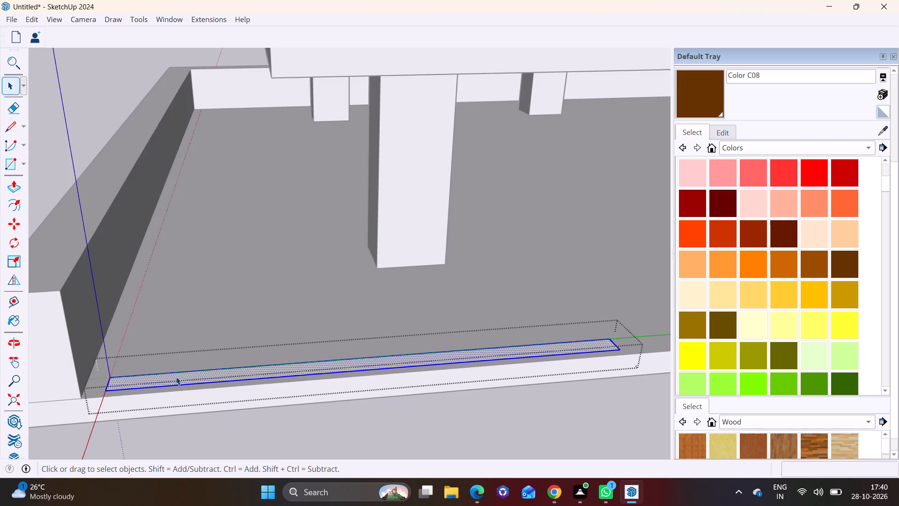
pyautogui.click(14, 189)
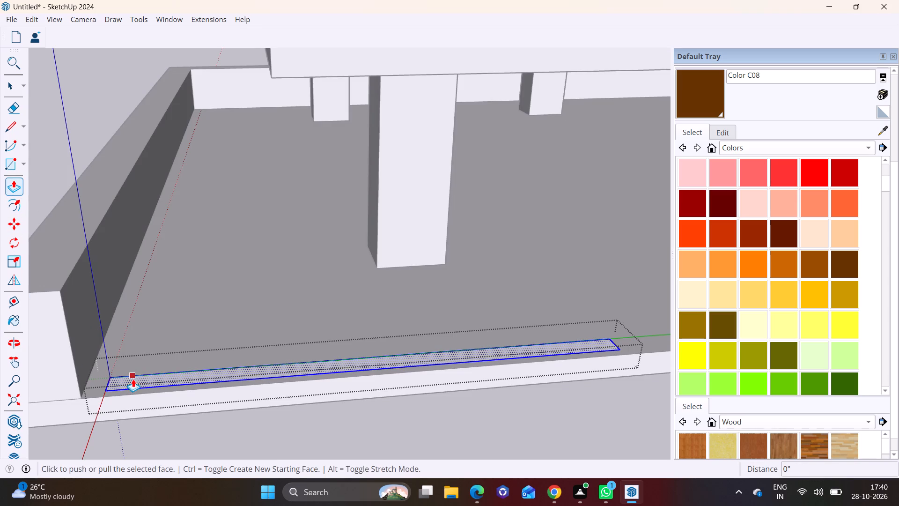
pyautogui.click(133, 379)
pyautogui.click(133, 363)
pyautogui.press('space')
pyautogui.click(153, 315)
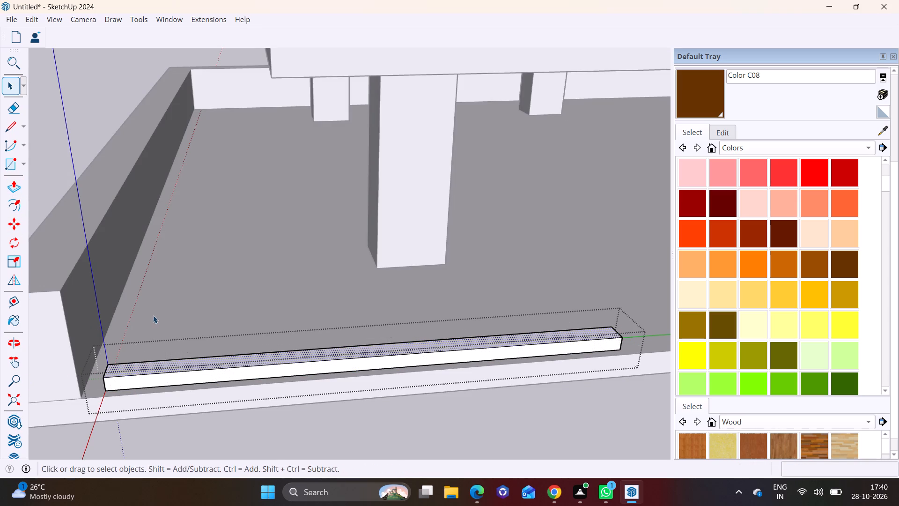
# Draw a line across the low strip's top face near each of its two ends.
pyautogui.click(14, 125)
pyautogui.scroll(2, 153, 359)
pyautogui.click(125, 363)
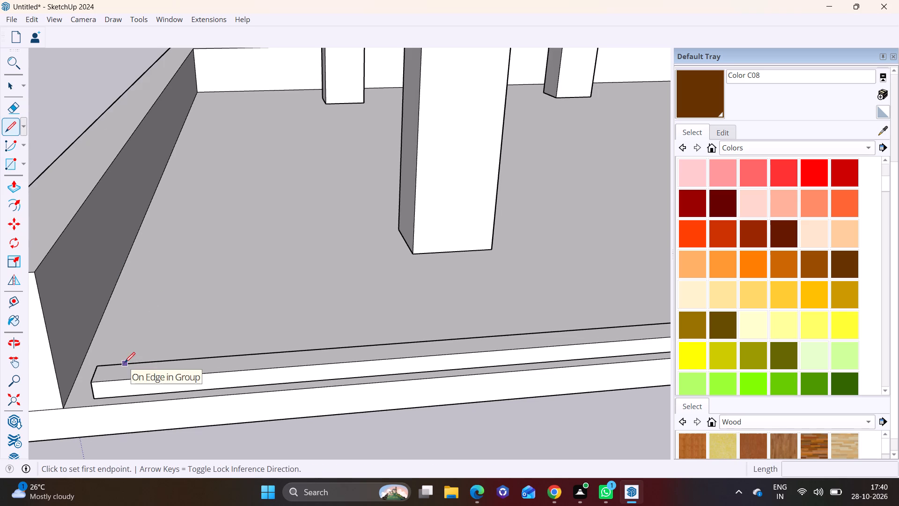
pyautogui.click(124, 379)
pyautogui.scroll(-3, 229, 385)
pyautogui.keyDown('shift'); pyautogui.moveTo(506, 412); pyautogui.dragTo(466, 416, button='middle'); pyautogui.keyUp('shift')
pyautogui.press('space')
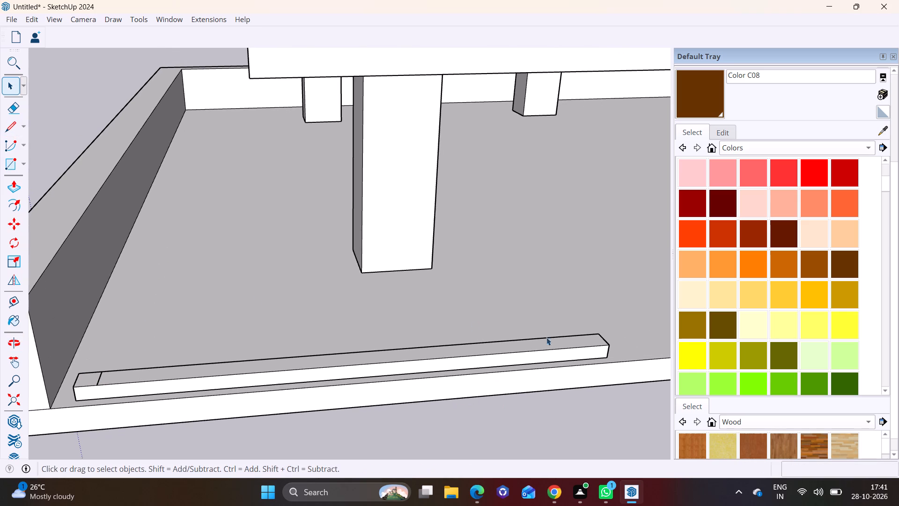
pyautogui.moveTo(5, 127); pyautogui.dragTo(10, 129)
pyautogui.click(580, 337)
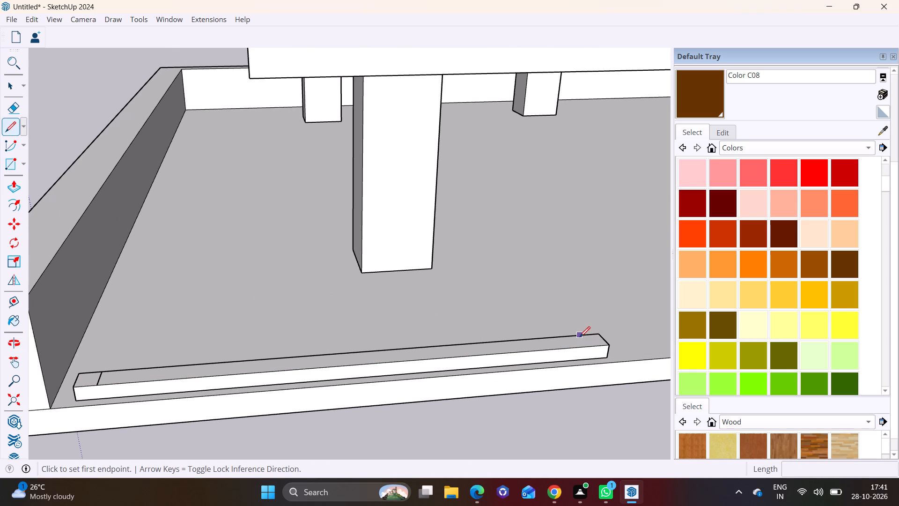
pyautogui.click(583, 352)
pyautogui.click(580, 346)
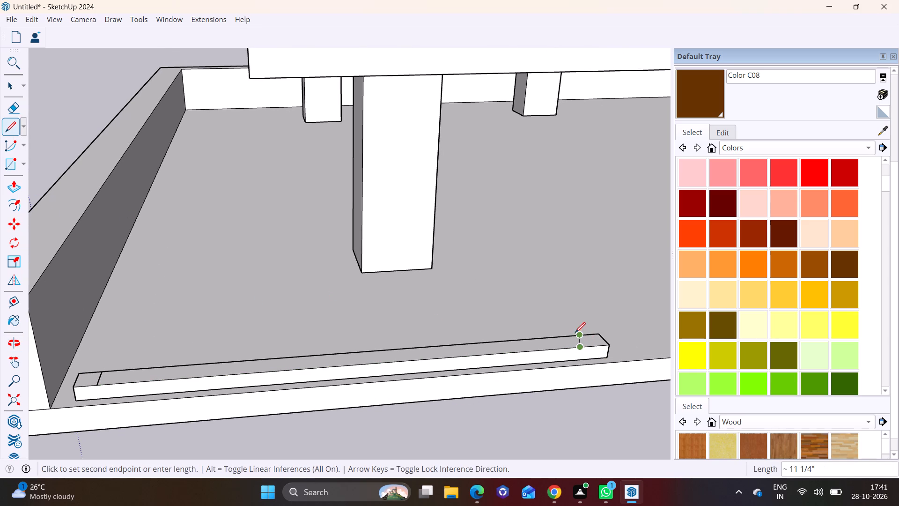
pyautogui.click(571, 335)
pyautogui.press('space')
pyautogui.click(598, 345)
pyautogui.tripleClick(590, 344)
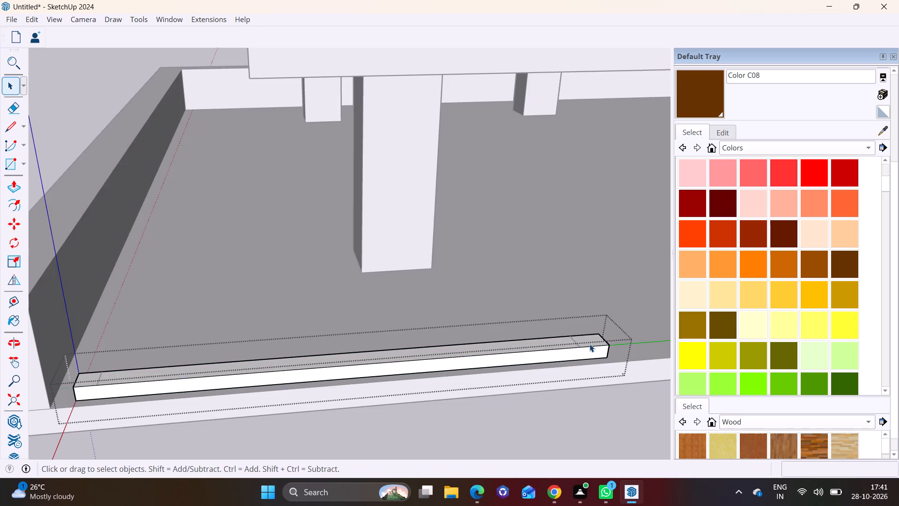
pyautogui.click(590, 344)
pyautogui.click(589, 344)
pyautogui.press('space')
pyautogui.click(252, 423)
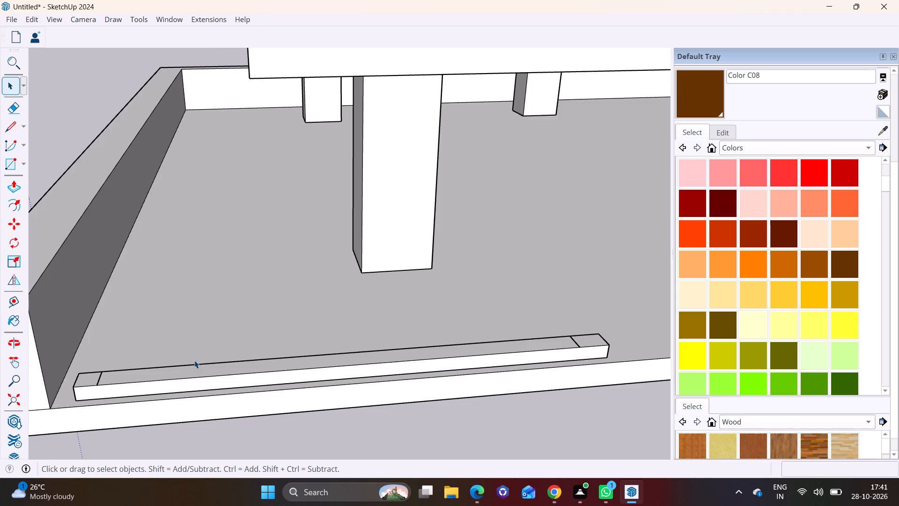
# Draw rectangles over the strip's marked top ends, about 9 3/4" by 10 3/16" beside the wall and 1' 3 9/16" by 10 3/16" opposite.
pyautogui.click(22, 162)
pyautogui.click(31, 176)
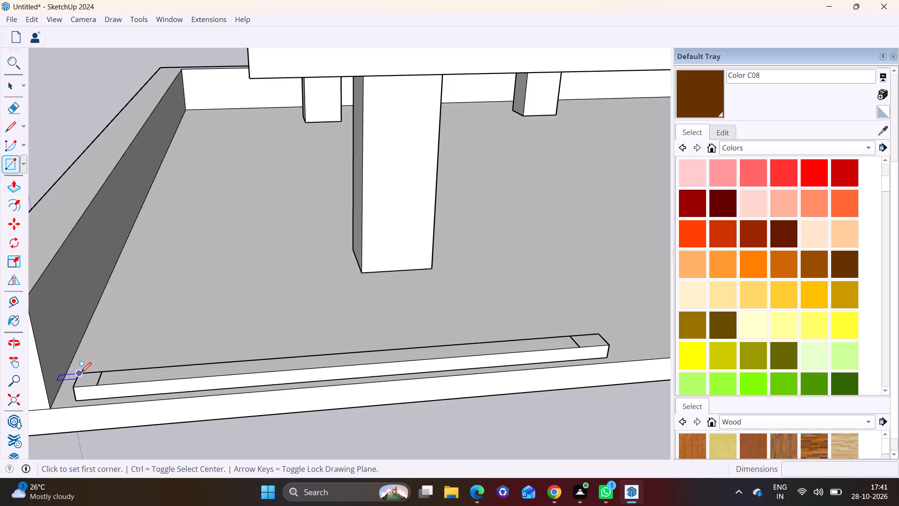
pyautogui.click(80, 372)
pyautogui.click(98, 385)
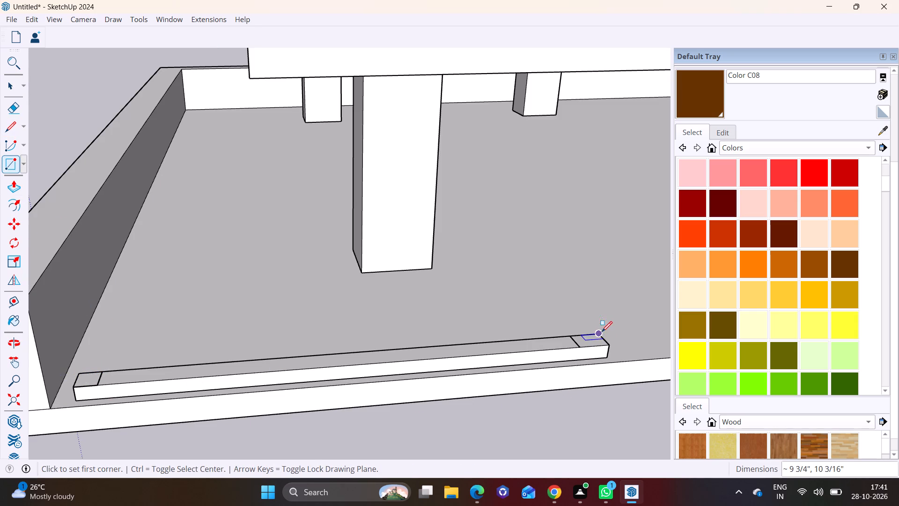
pyautogui.click(601, 331)
pyautogui.click(582, 348)
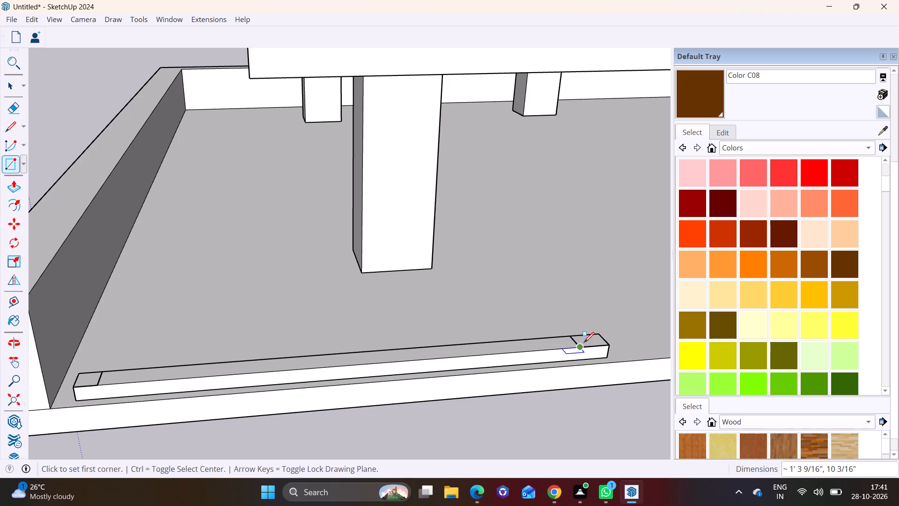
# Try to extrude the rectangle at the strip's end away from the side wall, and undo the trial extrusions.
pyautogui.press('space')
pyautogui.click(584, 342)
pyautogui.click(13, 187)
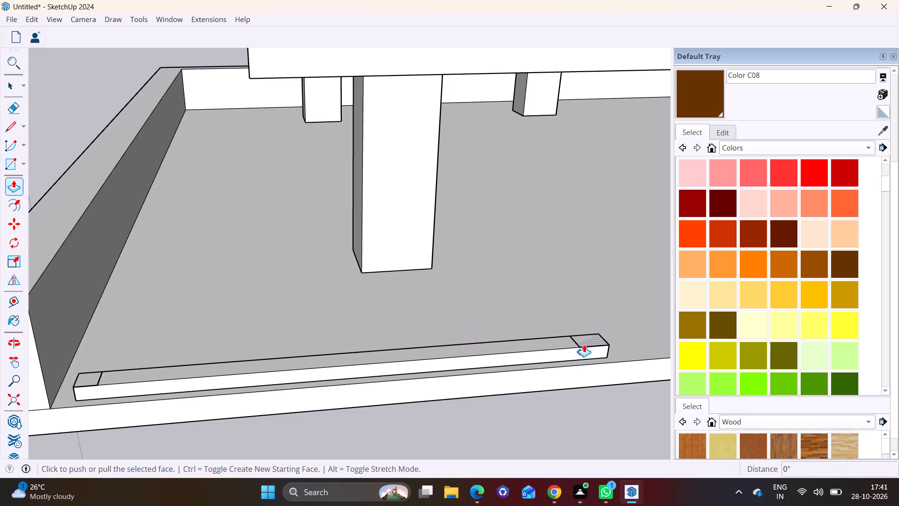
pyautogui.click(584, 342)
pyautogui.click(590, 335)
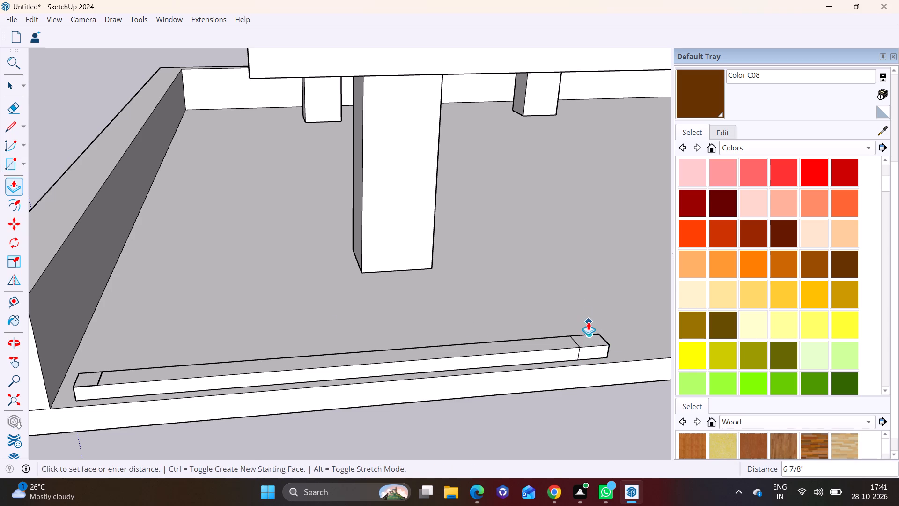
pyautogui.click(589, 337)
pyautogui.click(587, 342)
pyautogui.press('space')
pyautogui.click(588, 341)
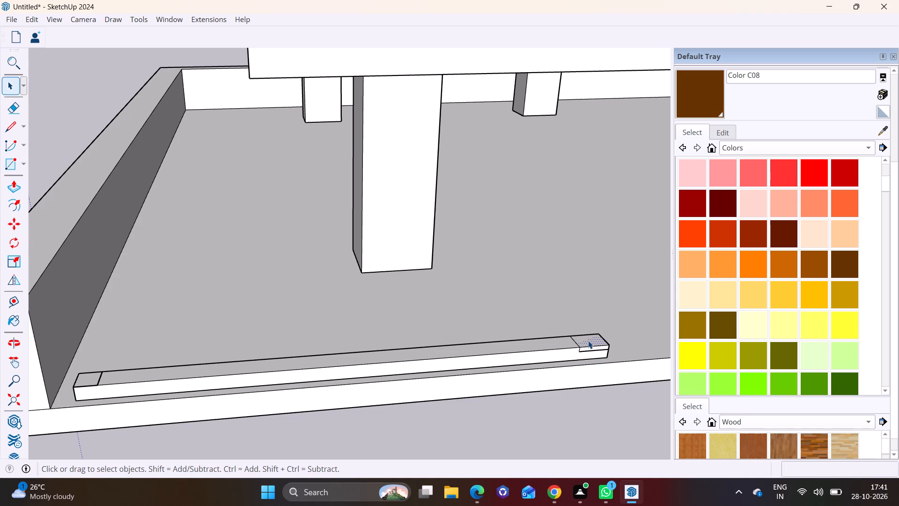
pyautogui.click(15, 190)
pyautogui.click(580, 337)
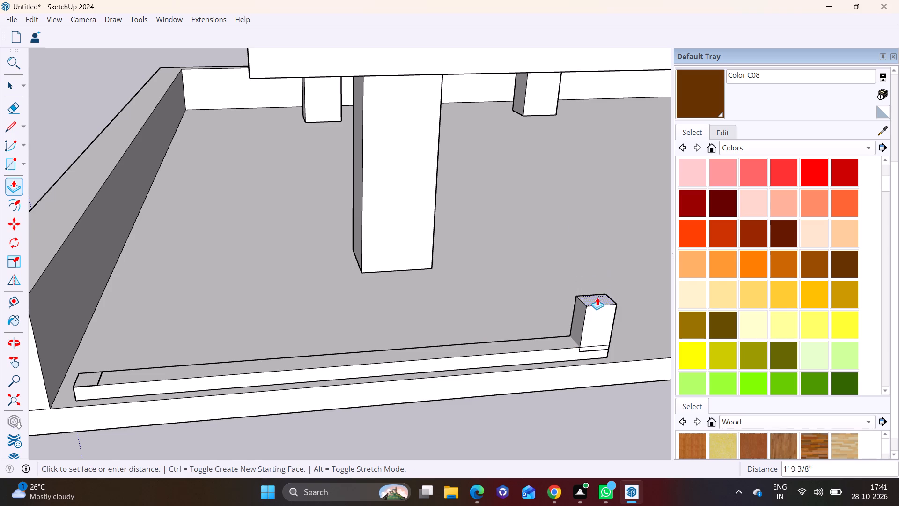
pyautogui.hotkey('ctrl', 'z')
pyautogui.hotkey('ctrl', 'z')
# Extrude the end rectangle away from the side wall into a tall post, and repeat the same extrusion at the wall-side end.
pyautogui.click(592, 341)
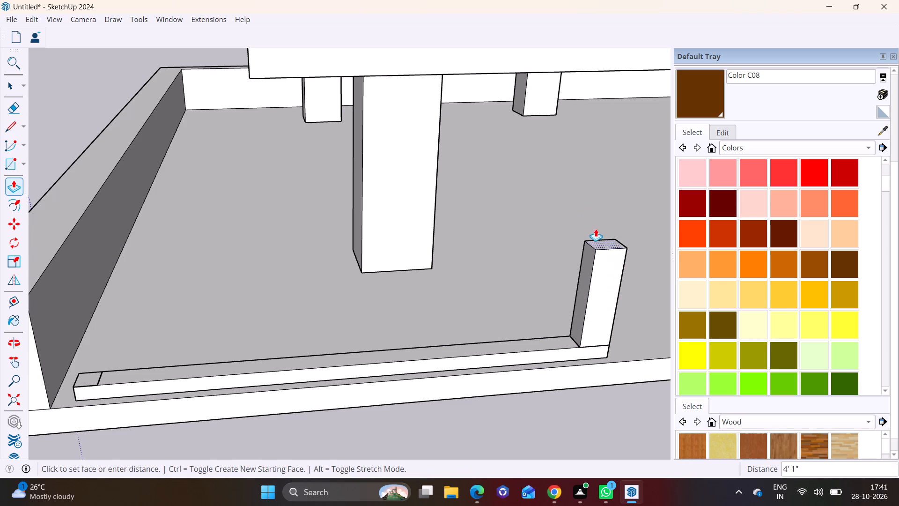
pyautogui.click(614, 207)
pyautogui.press('space')
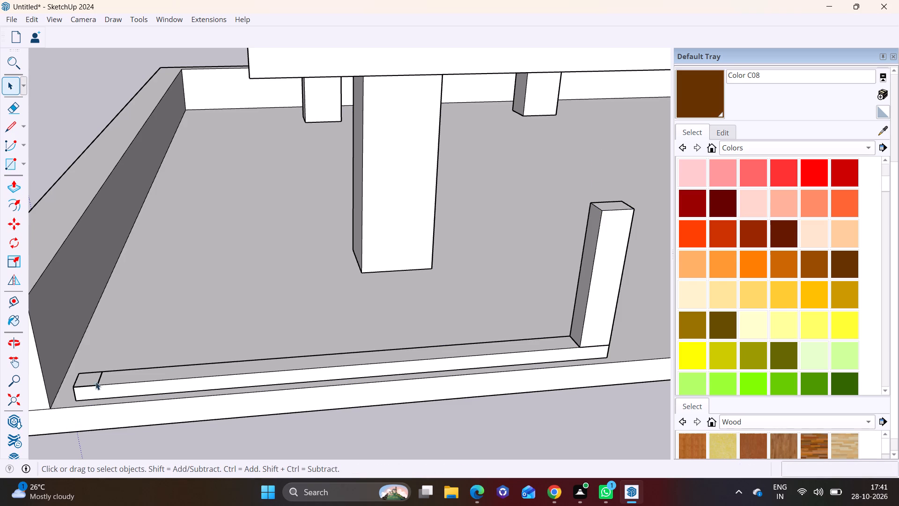
pyautogui.click(96, 378)
pyautogui.click(10, 186)
pyautogui.doubleClick(90, 376)
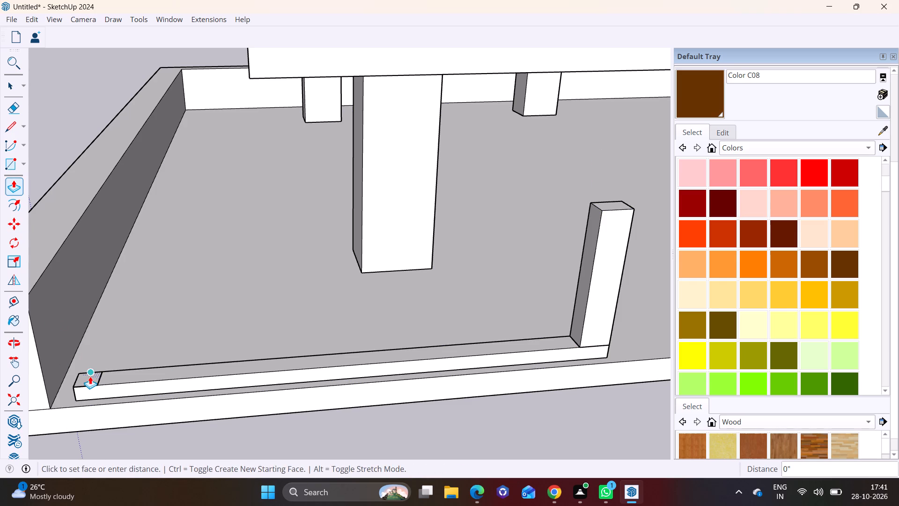
# Lower the tops of both end posts, the one away from the side wall by about 1' 10 9/16".
pyautogui.scroll(-4, 123, 362)
pyautogui.moveTo(123, 342); pyautogui.dragTo(129, 235, button='middle')
pyautogui.scroll(-2, 205, 273)
pyautogui.keyDown('shift'); pyautogui.moveTo(253, 321); pyautogui.dragTo(307, 420, button='middle'); pyautogui.keyUp('shift')
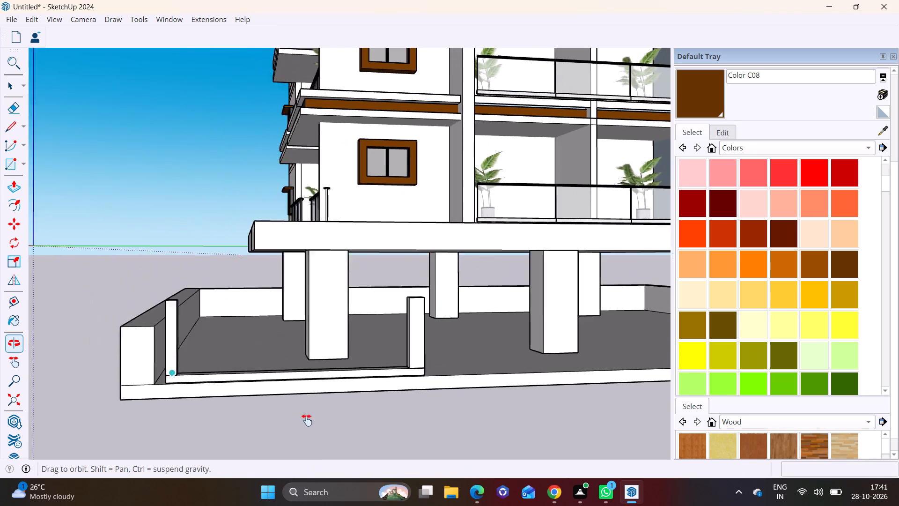
pyautogui.keyDown('shift'); pyautogui.moveTo(307, 420); pyautogui.dragTo(309, 431, button='middle'); pyautogui.keyUp('shift')
pyautogui.moveTo(289, 409); pyautogui.dragTo(313, 417, button='middle')
pyautogui.scroll(2, 258, 363)
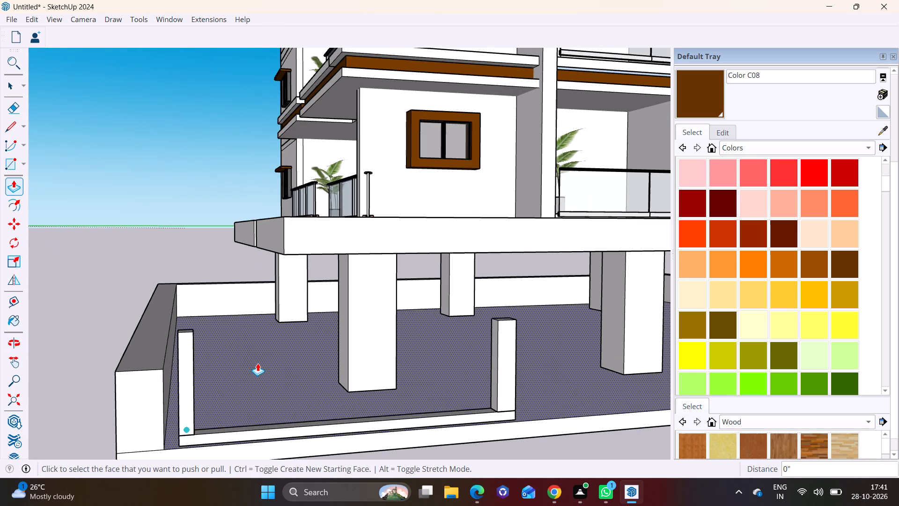
pyautogui.click(191, 330)
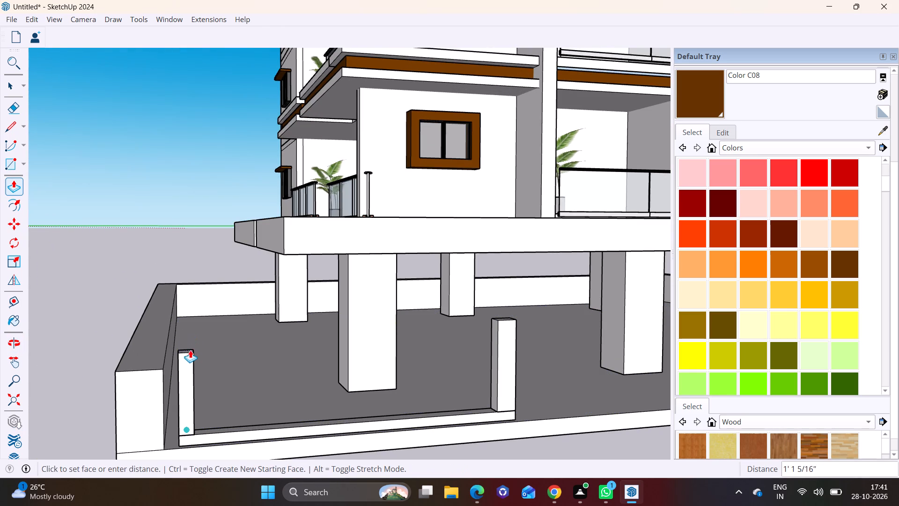
pyautogui.click(189, 360)
pyautogui.click(503, 318)
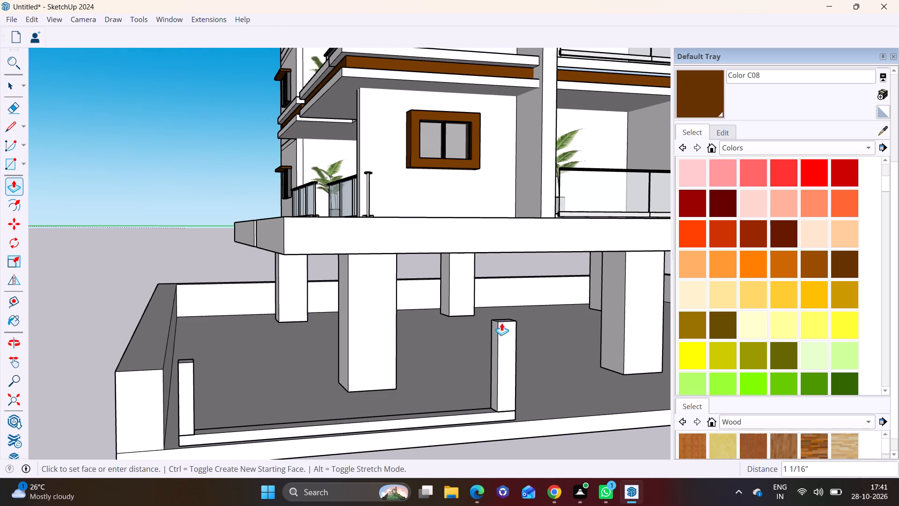
pyautogui.click(498, 348)
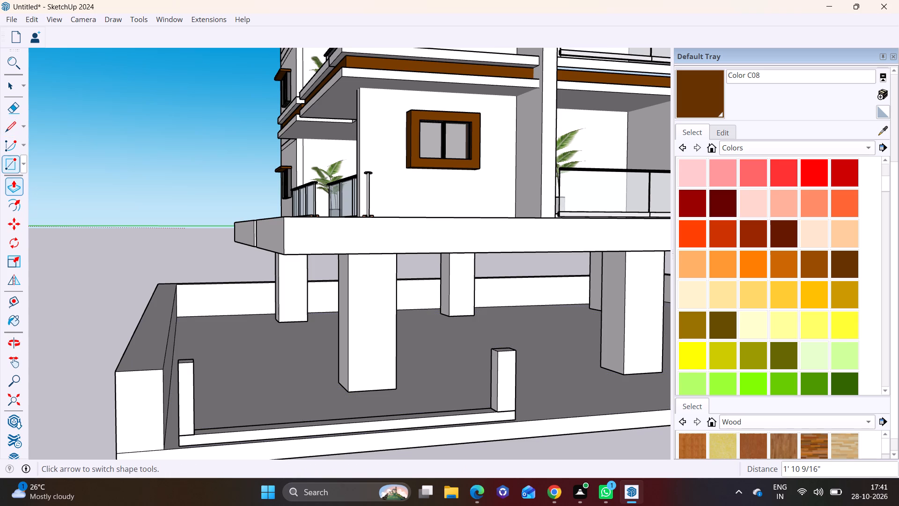
# Draw a small rectangle across the top of the wall-side post's inner face, facing the opposite post.
pyautogui.click(20, 163)
pyautogui.click(31, 177)
pyautogui.moveTo(303, 313); pyautogui.dragTo(112, 325, button='middle')
pyautogui.scroll(3, 87, 331)
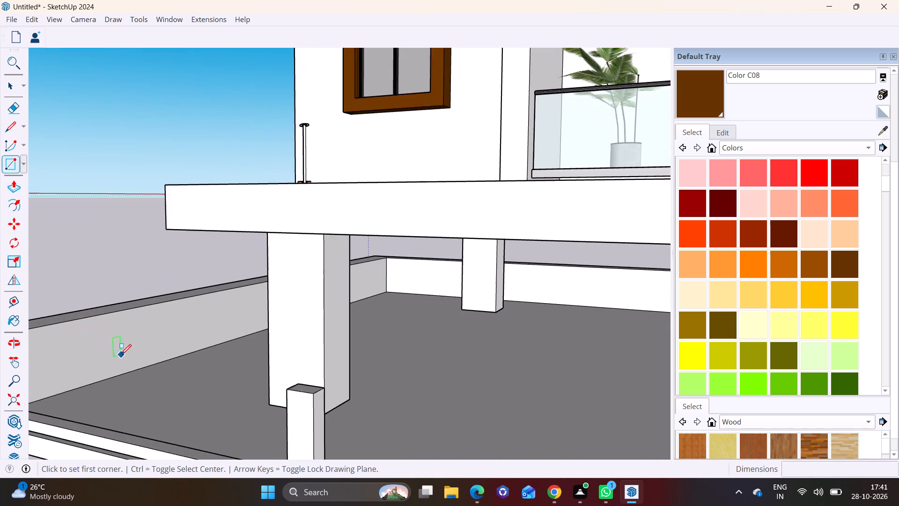
pyautogui.moveTo(121, 355); pyautogui.dragTo(336, 309, button='middle')
pyautogui.scroll(1, 314, 333)
pyautogui.moveTo(302, 334); pyautogui.dragTo(194, 348, button='middle')
pyautogui.scroll(3, 213, 303)
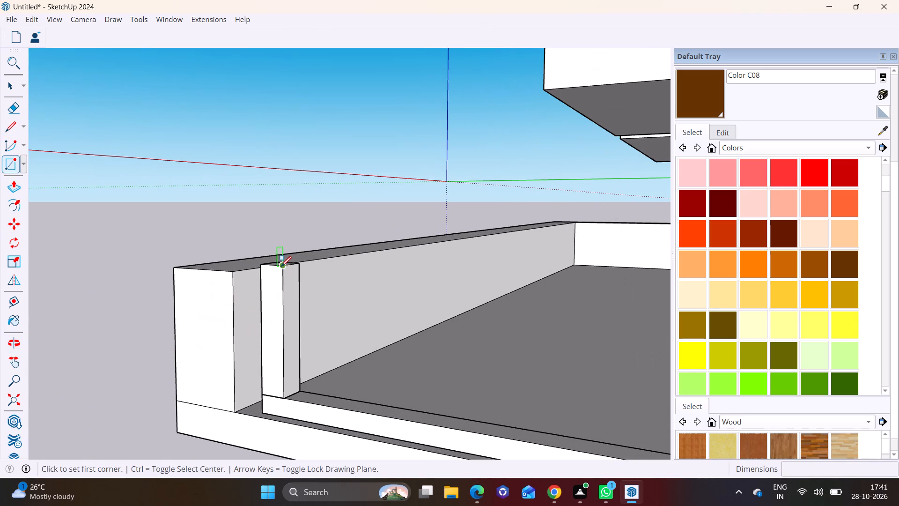
pyautogui.click(281, 267)
pyautogui.click(300, 286)
pyautogui.press('space')
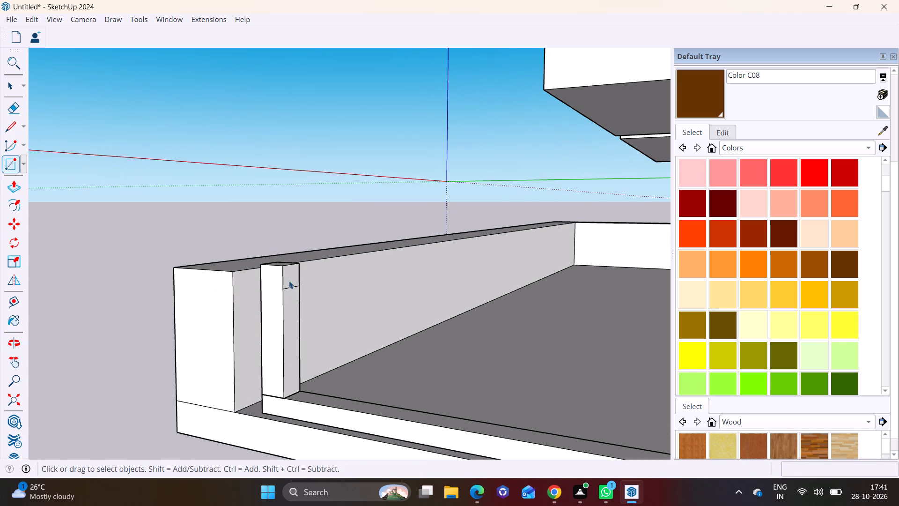
# Extrude the small rectangle from the wall-side post across to the opposite post as a top rail closing the frame.
pyautogui.click(289, 279)
pyautogui.click(13, 185)
pyautogui.click(291, 275)
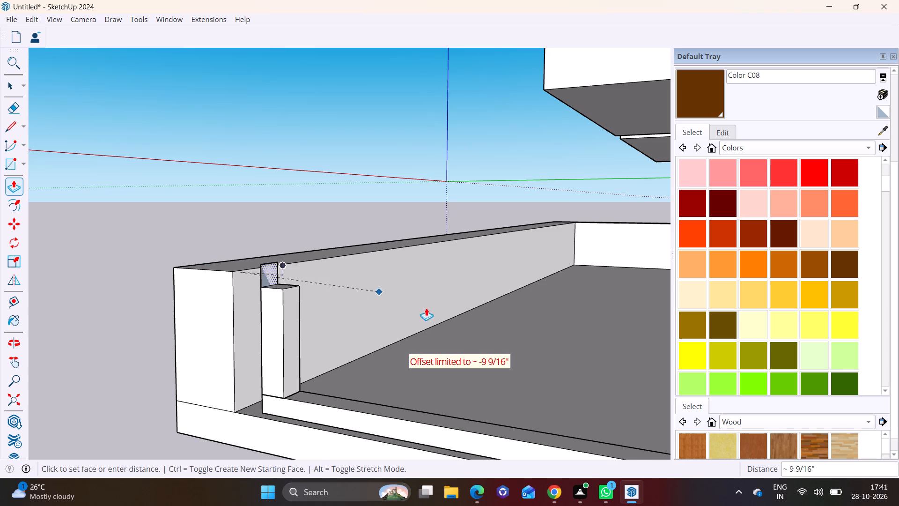
pyautogui.scroll(-1, 429, 310)
pyautogui.scroll(-7, 507, 325)
pyautogui.keyDown('shift'); pyautogui.moveTo(549, 338); pyautogui.dragTo(131, 299, button='middle'); pyautogui.keyUp('shift')
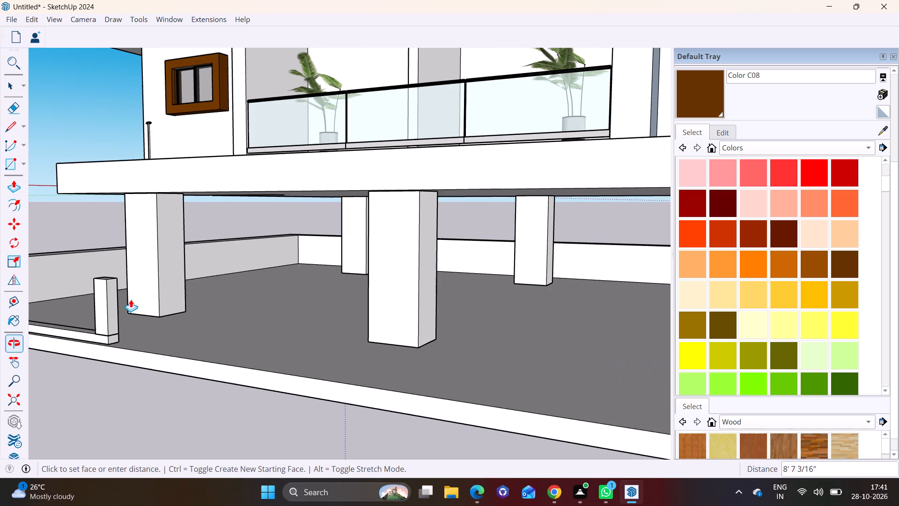
pyautogui.click(104, 290)
pyautogui.moveTo(126, 301); pyautogui.dragTo(332, 305, button='middle')
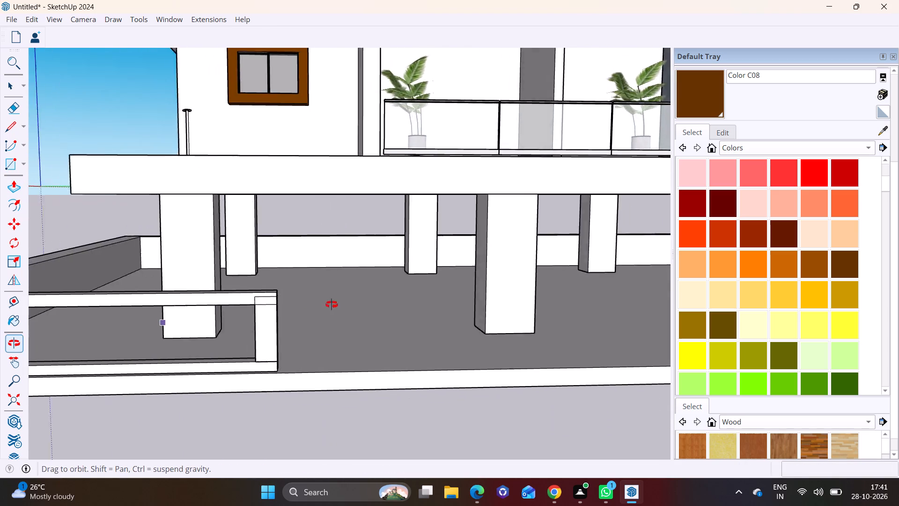
pyautogui.press('space')
pyautogui.moveTo(332, 305); pyautogui.dragTo(339, 305, button='middle')
pyautogui.keyDown('shift'); pyautogui.moveTo(295, 335); pyautogui.dragTo(502, 329, button='middle'); pyautogui.keyUp('shift')
pyautogui.moveTo(420, 350); pyautogui.dragTo(349, 359, button='middle')
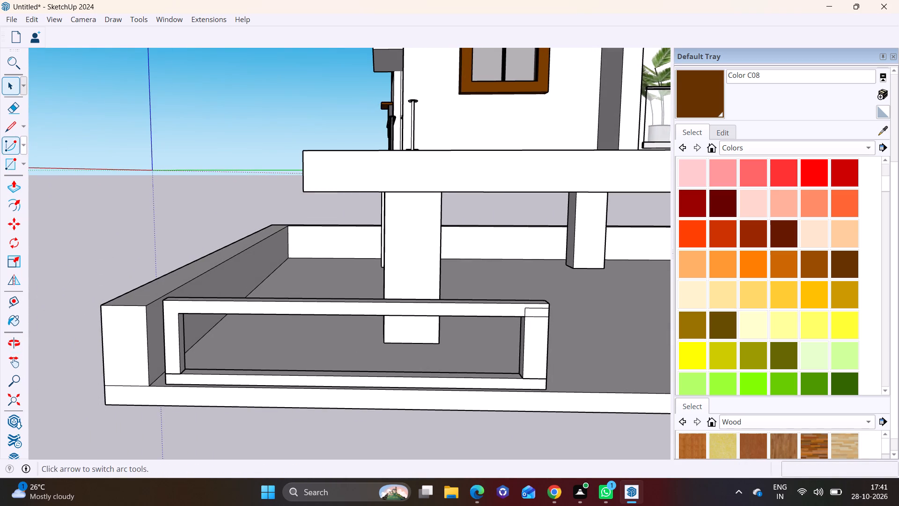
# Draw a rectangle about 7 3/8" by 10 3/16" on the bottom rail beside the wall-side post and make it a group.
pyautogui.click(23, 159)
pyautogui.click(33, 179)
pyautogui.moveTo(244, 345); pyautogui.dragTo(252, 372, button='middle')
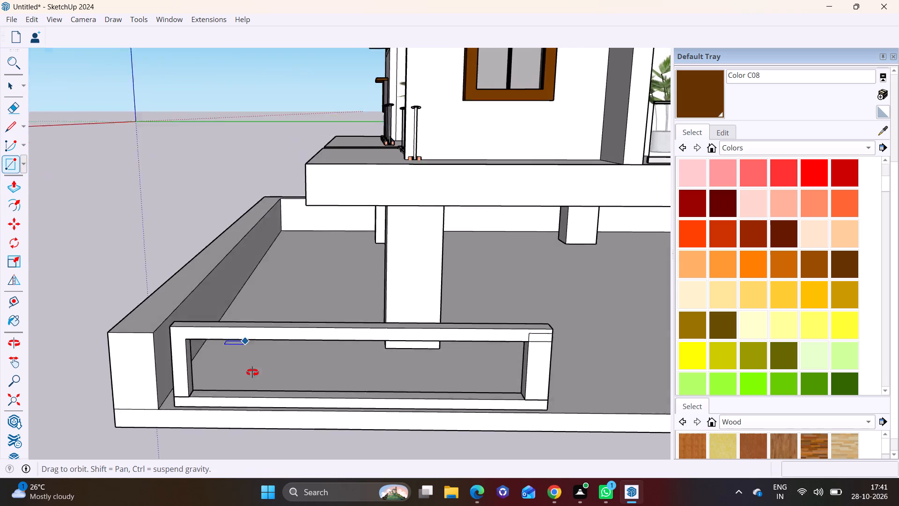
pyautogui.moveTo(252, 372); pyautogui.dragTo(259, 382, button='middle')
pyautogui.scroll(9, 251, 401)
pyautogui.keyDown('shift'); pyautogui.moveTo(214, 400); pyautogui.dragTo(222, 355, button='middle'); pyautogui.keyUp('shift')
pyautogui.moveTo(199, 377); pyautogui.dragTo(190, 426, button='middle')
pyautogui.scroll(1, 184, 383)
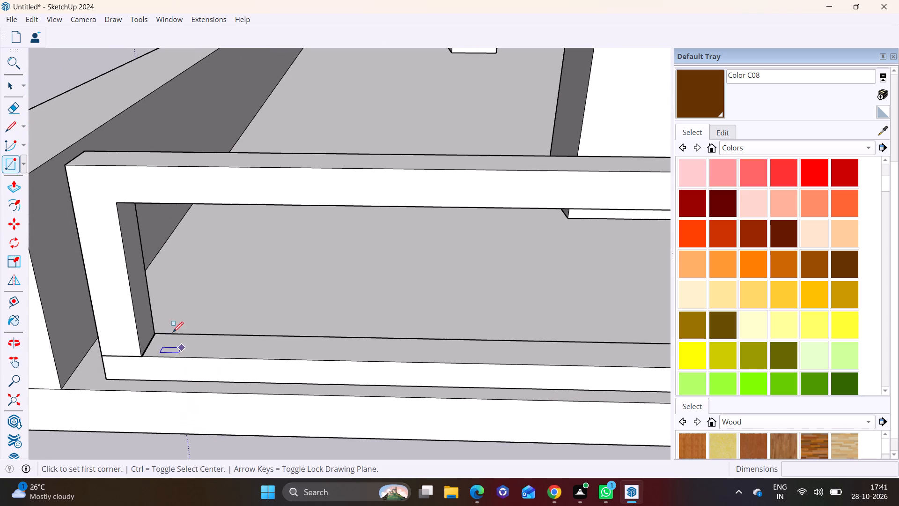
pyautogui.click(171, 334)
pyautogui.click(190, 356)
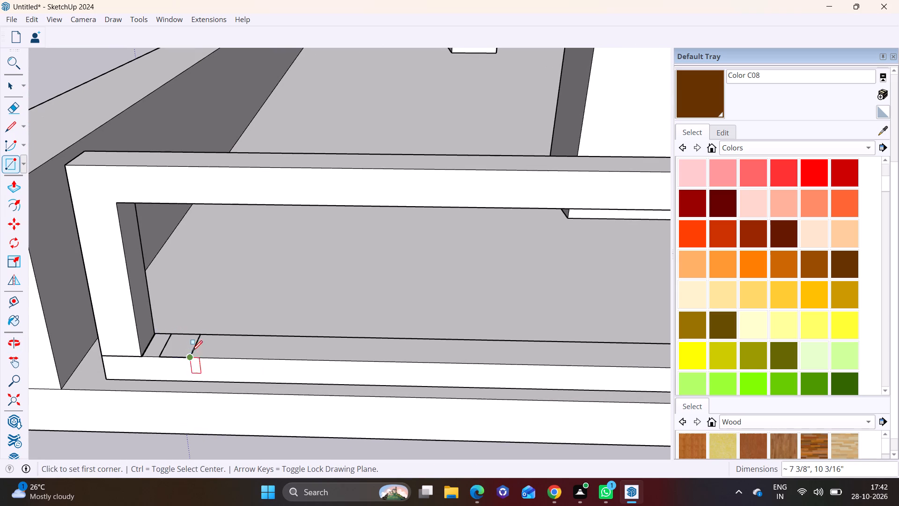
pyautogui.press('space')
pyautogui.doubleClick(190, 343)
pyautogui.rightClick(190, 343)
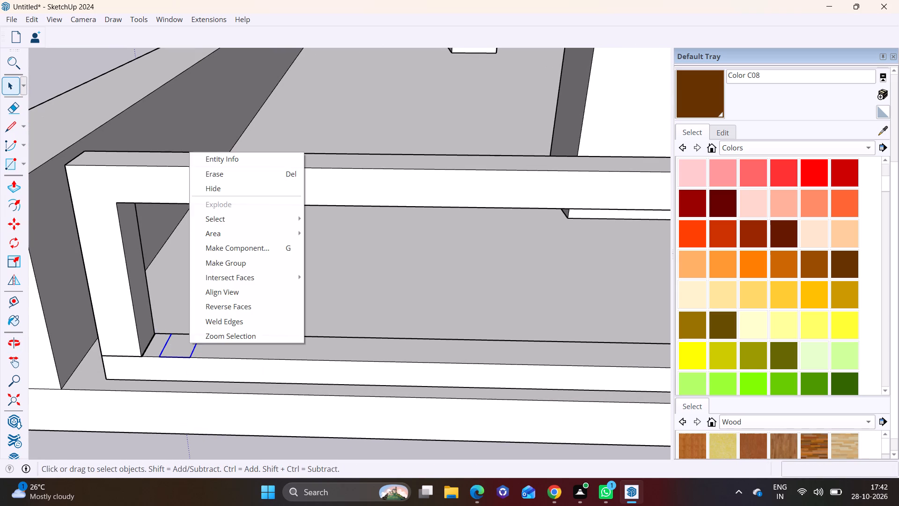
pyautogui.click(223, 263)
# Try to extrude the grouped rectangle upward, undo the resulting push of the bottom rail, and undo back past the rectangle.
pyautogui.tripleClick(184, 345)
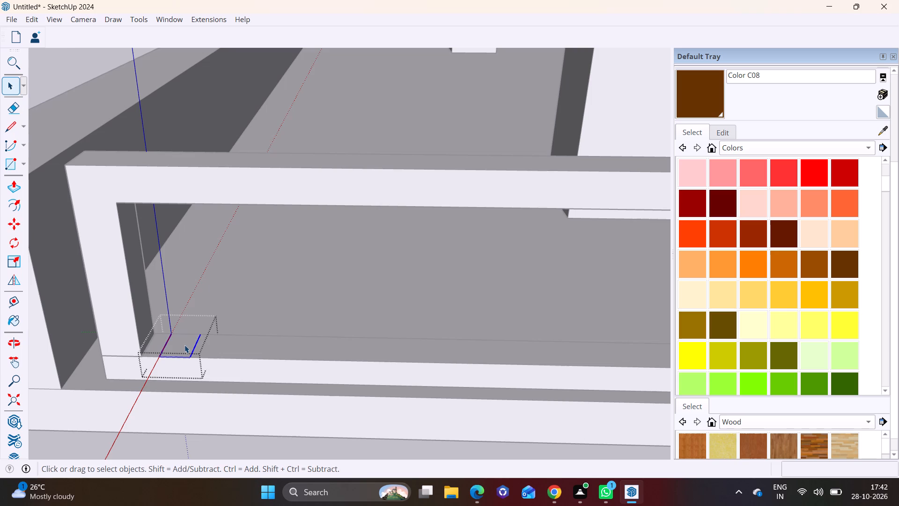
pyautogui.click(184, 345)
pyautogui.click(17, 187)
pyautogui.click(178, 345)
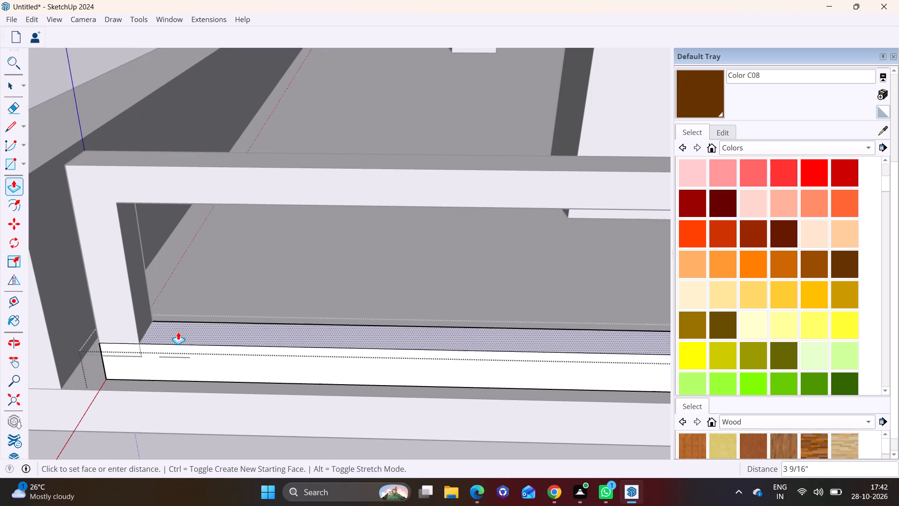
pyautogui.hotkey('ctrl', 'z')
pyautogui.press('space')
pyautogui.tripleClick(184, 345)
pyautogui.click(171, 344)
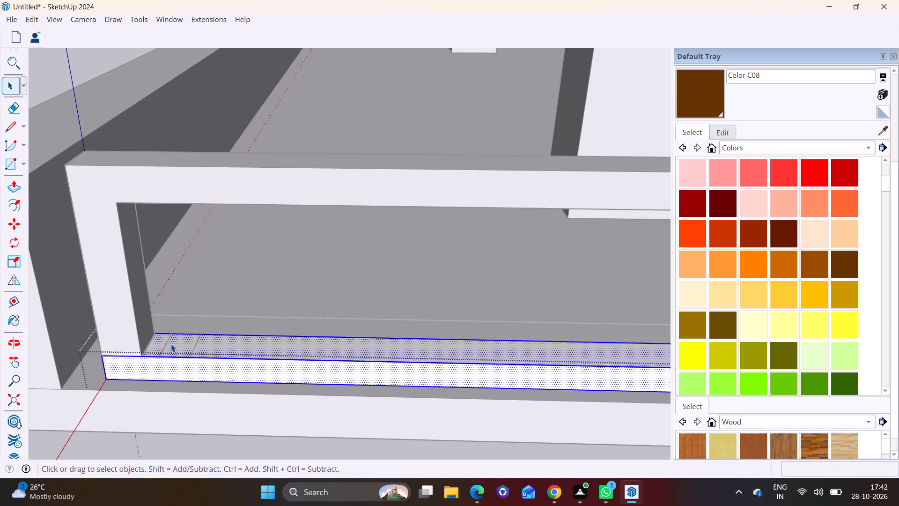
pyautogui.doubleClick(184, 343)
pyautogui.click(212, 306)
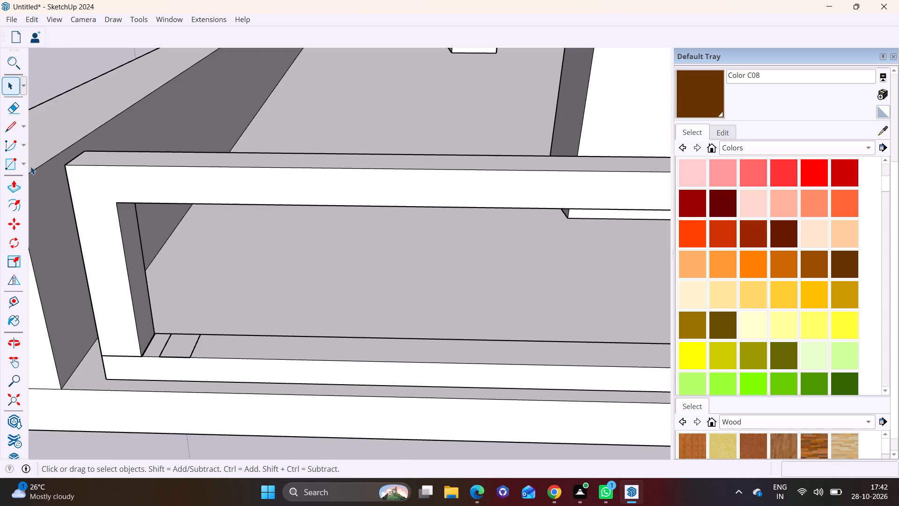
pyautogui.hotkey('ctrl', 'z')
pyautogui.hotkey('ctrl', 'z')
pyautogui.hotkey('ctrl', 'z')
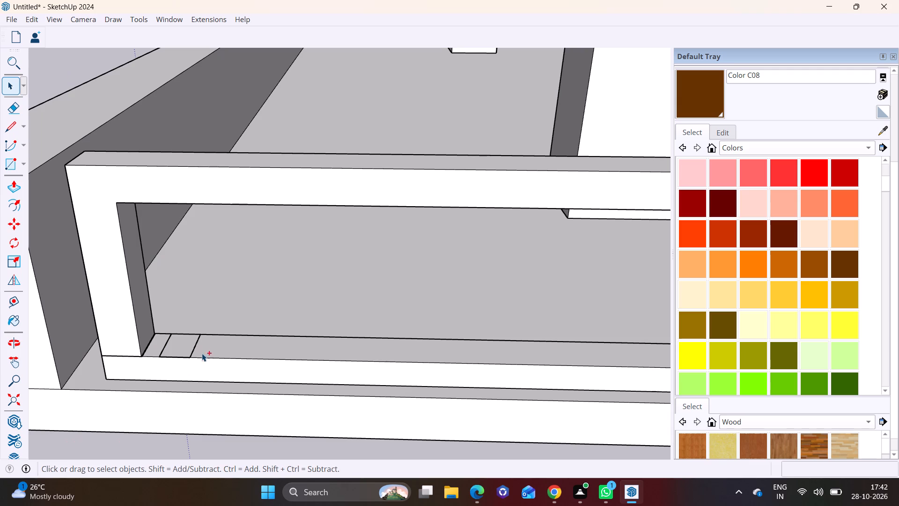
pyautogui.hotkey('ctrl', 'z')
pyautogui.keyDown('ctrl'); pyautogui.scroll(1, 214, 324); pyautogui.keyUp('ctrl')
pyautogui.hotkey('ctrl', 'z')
# Inside the bottom rail's group, draw a small rectangle across the rail's top near the wall-side post and make it a group.
pyautogui.press('space')
pyautogui.doubleClick(210, 340)
pyautogui.click(202, 344)
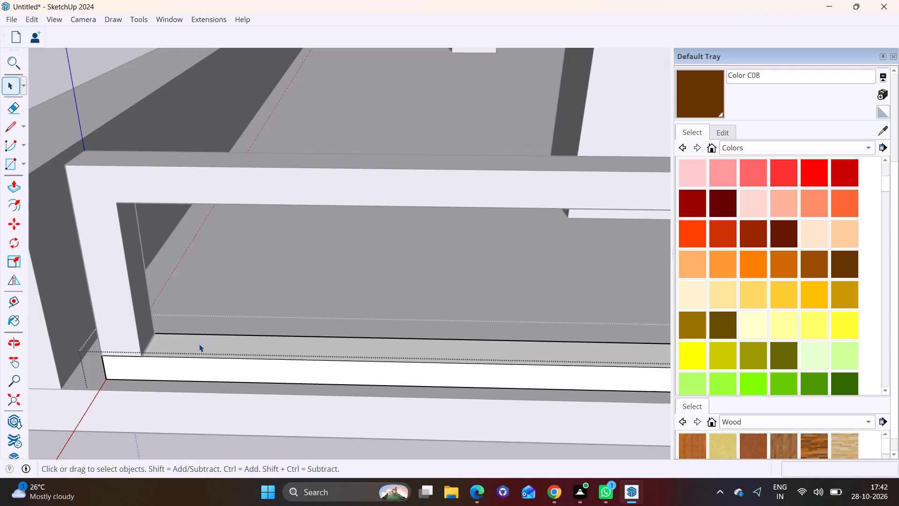
pyautogui.click(24, 164)
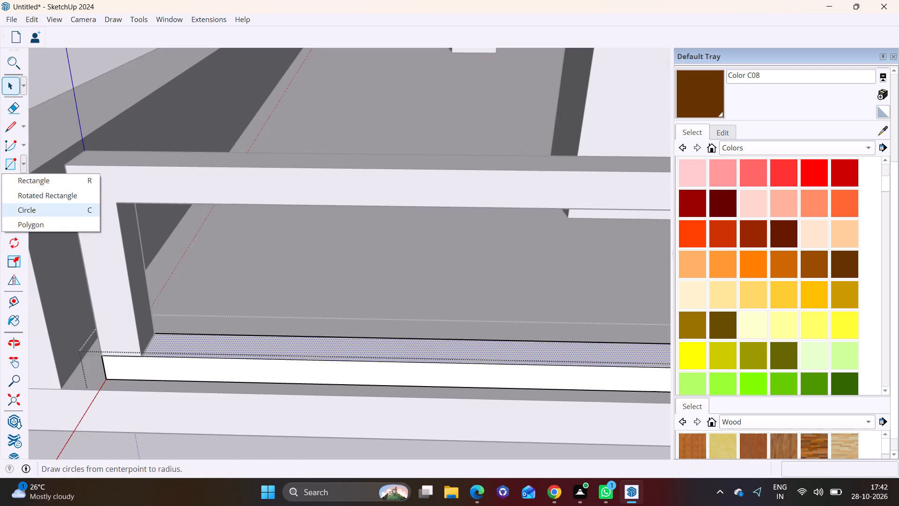
pyautogui.click(49, 181)
pyautogui.click(165, 335)
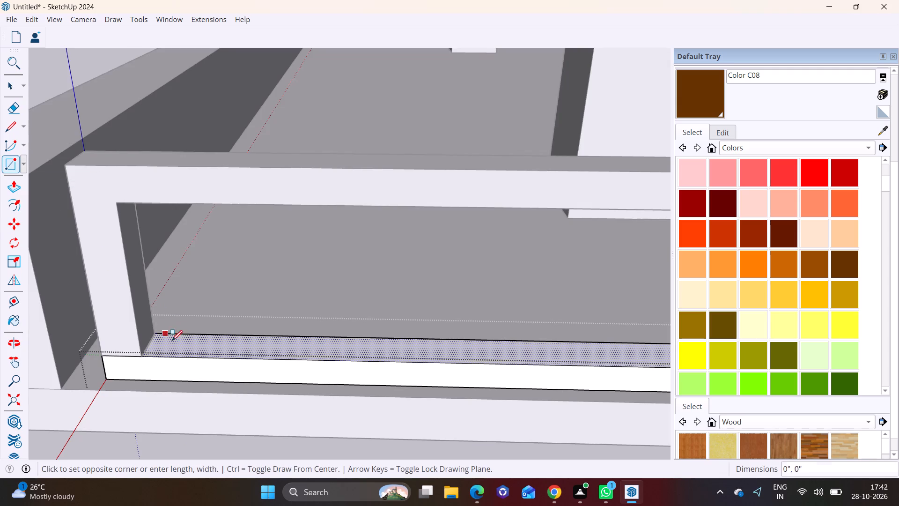
pyautogui.click(186, 355)
pyautogui.press('space')
pyautogui.click(178, 348)
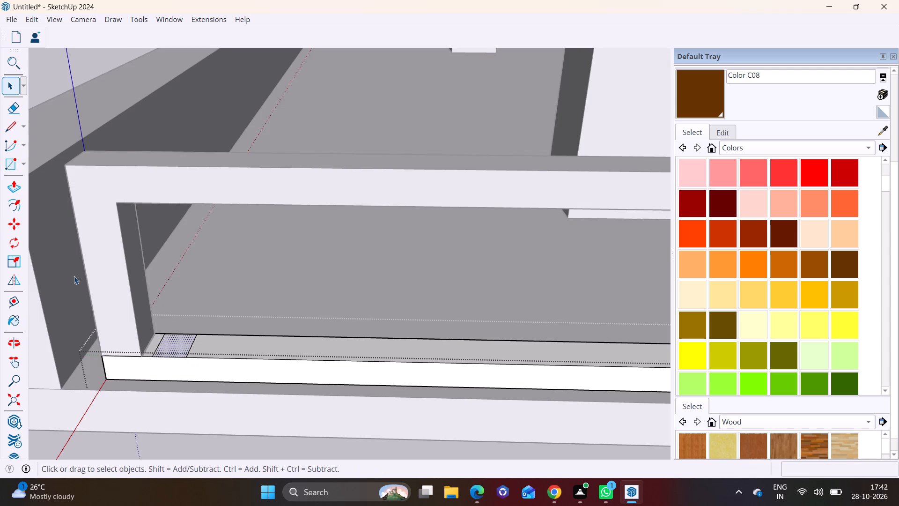
pyautogui.doubleClick(179, 342)
pyautogui.rightClick(179, 342)
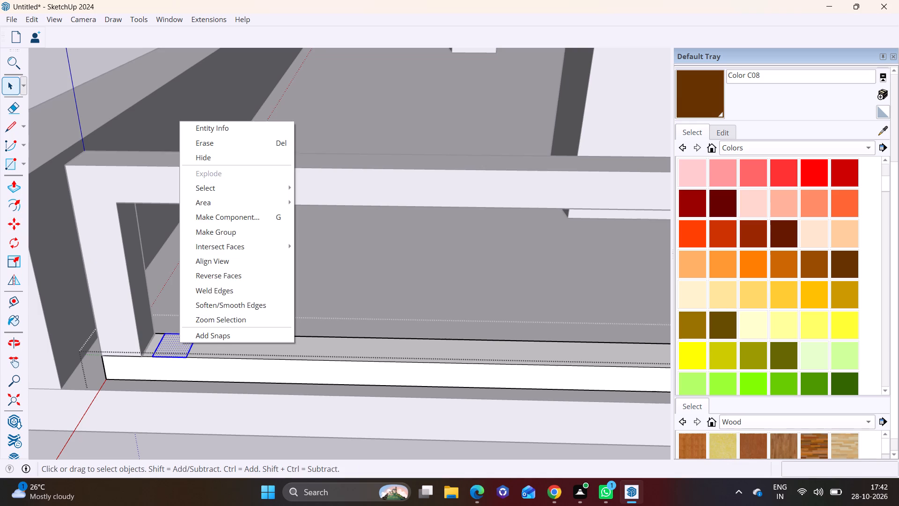
pyautogui.click(237, 235)
# Extrude the grouped rectangle up about 3' 1 9/16" to the underside of the top rail as a baluster.
pyautogui.click(163, 355)
pyautogui.click(166, 354)
pyautogui.click(169, 352)
pyautogui.doubleClick(178, 342)
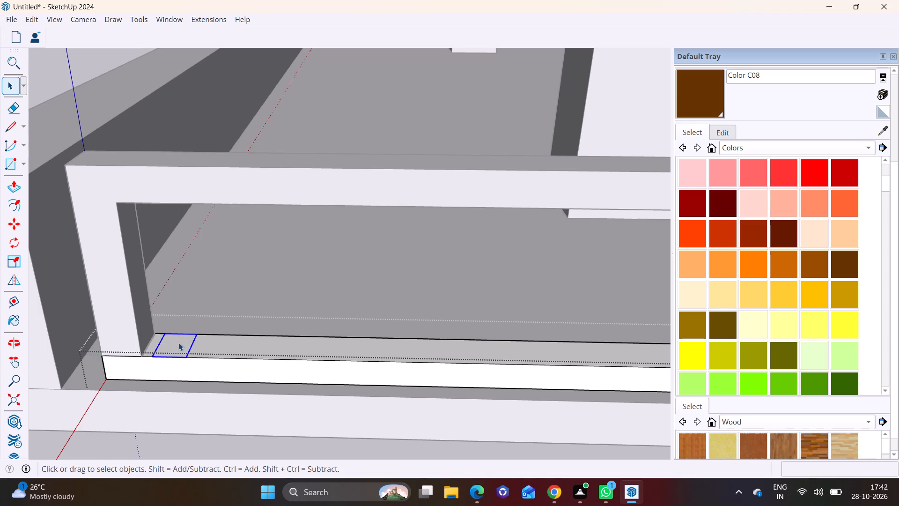
pyautogui.click(177, 345)
pyautogui.click(11, 188)
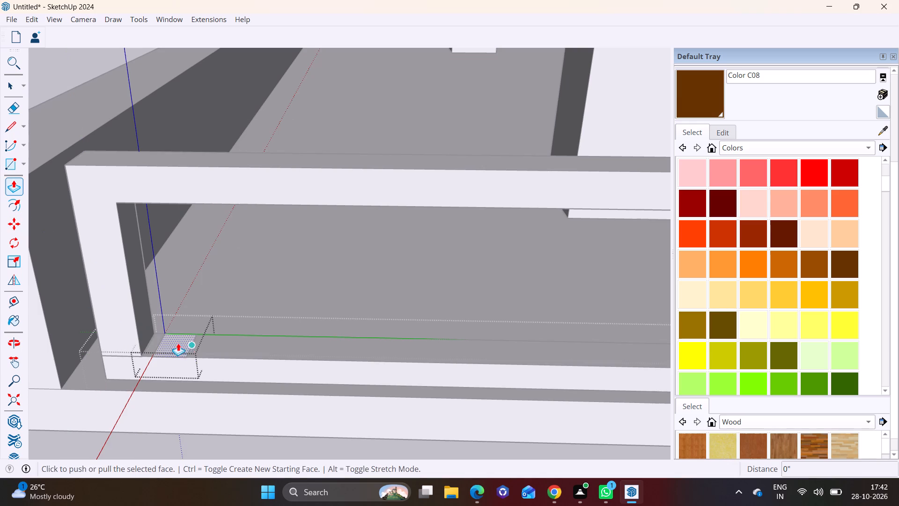
pyautogui.moveTo(177, 342); pyautogui.dragTo(177, 336)
pyautogui.click(172, 343)
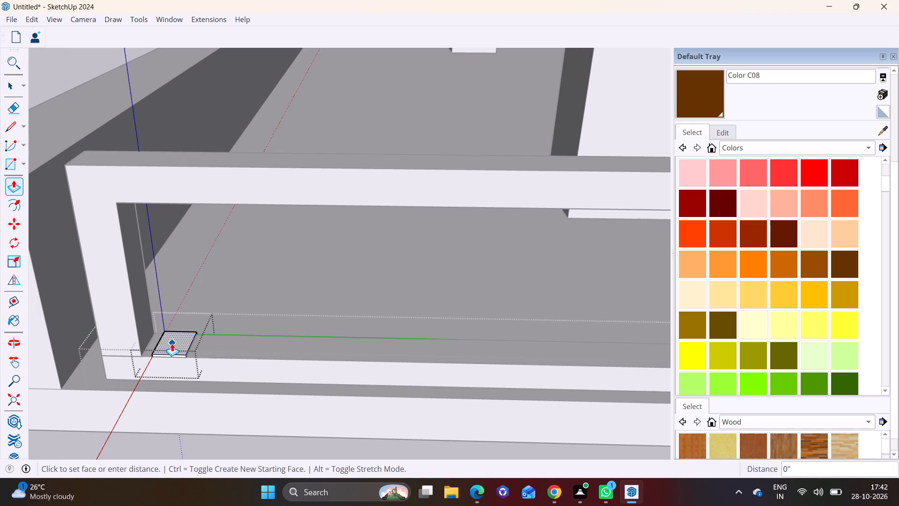
pyautogui.click(172, 346)
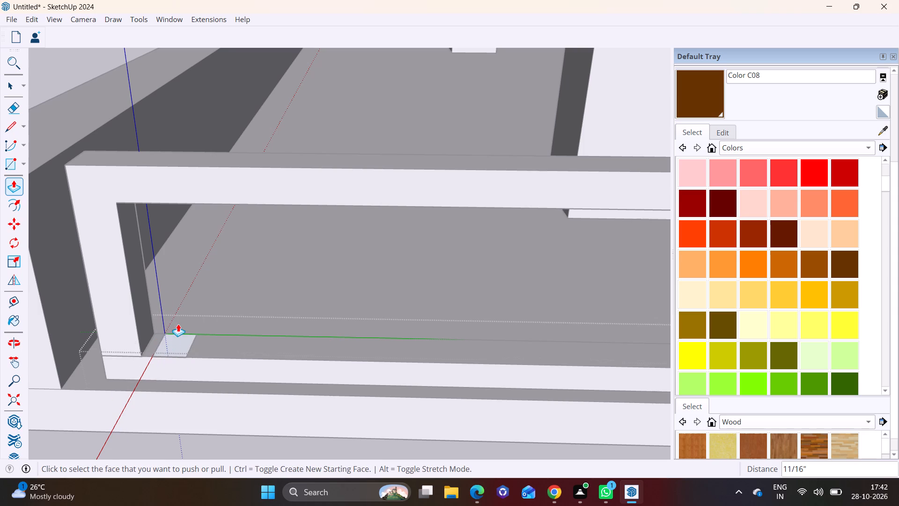
pyautogui.hotkey('ctrl', 'z')
pyautogui.click(183, 340)
pyautogui.click(176, 334)
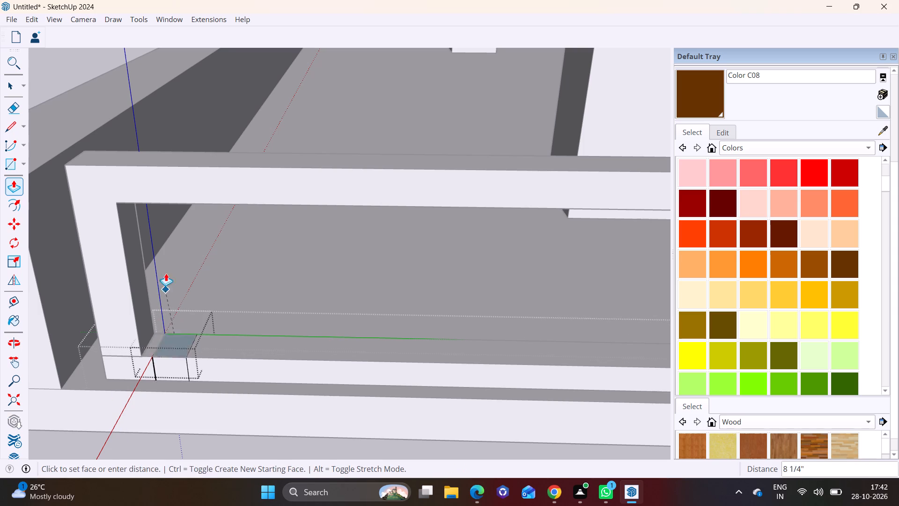
pyautogui.click(171, 190)
pyautogui.scroll(-5, 207, 298)
pyautogui.moveTo(298, 248); pyautogui.dragTo(324, 214, button='middle')
pyautogui.press('space')
pyautogui.click(260, 293)
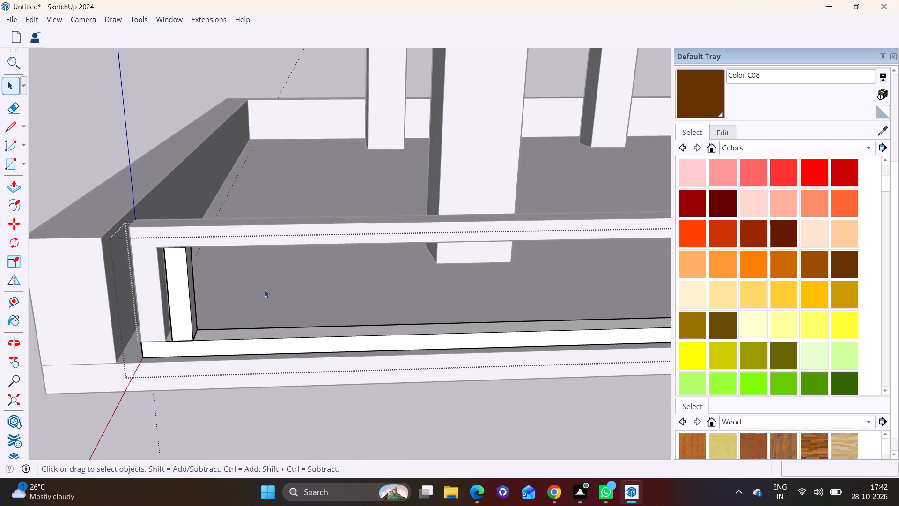
# Copy the baluster 1' along the bottom rail away from the side wall and repeat the copy 20 times.
pyautogui.moveTo(265, 286); pyautogui.dragTo(298, 219, button='middle')
pyautogui.scroll(-2, 289, 296)
pyautogui.click(199, 315)
pyautogui.keyDown('shift'); pyautogui.moveTo(198, 341); pyautogui.dragTo(114, 437, button='middle'); pyautogui.keyUp('shift')
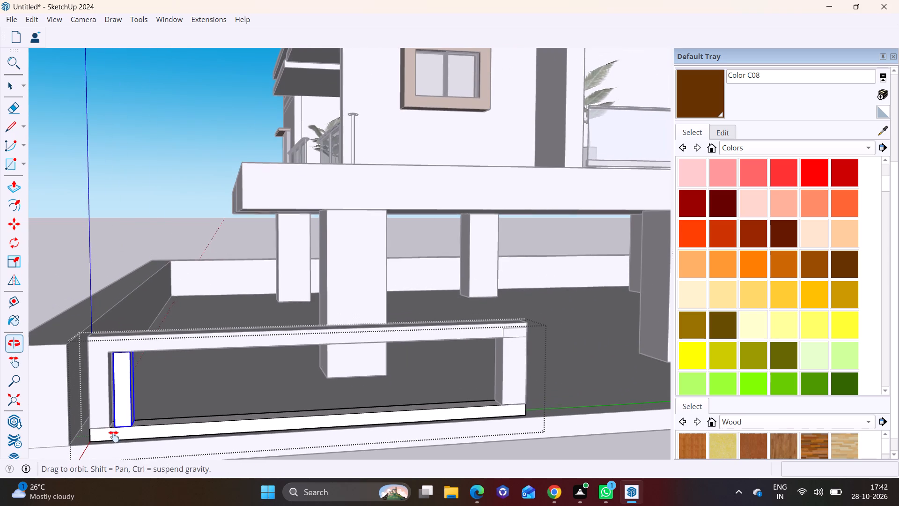
pyautogui.keyDown('shift'); pyautogui.moveTo(114, 437); pyautogui.dragTo(114, 438, button='middle'); pyautogui.keyUp('shift')
pyautogui.press('m')
pyautogui.click(116, 427)
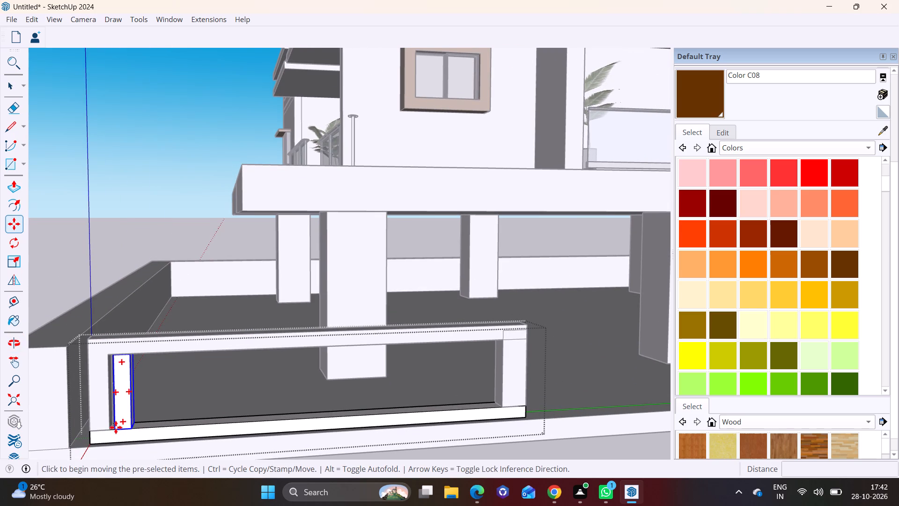
pyautogui.click(141, 426)
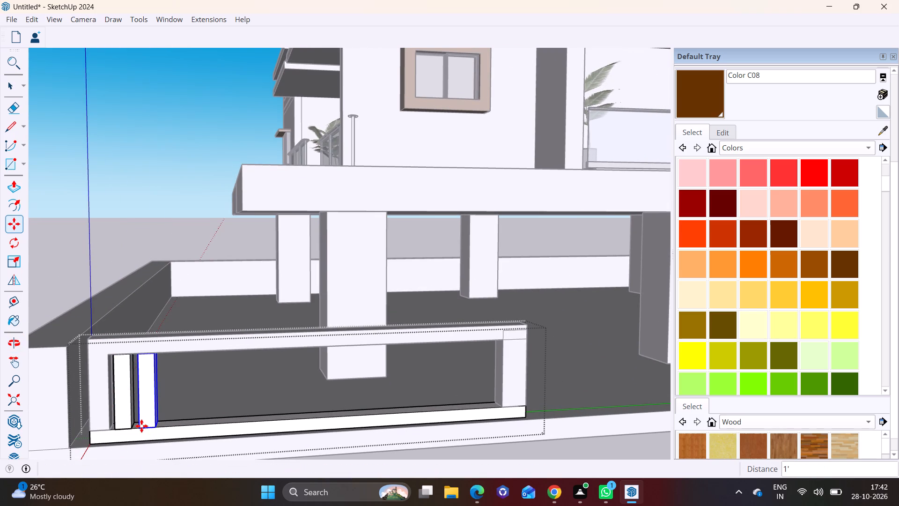
pyautogui.write('*20')
pyautogui.press('Return')
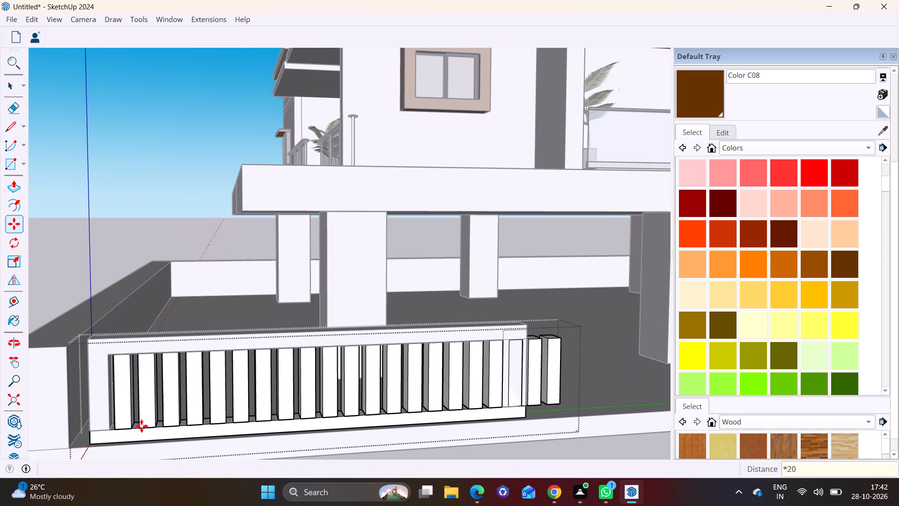
# Delete the three surplus balusters at the far end, two beyond the end post and one overlapping it.
pyautogui.moveTo(398, 446); pyautogui.dragTo(309, 442, button='middle')
pyautogui.press('space')
pyautogui.click(485, 387)
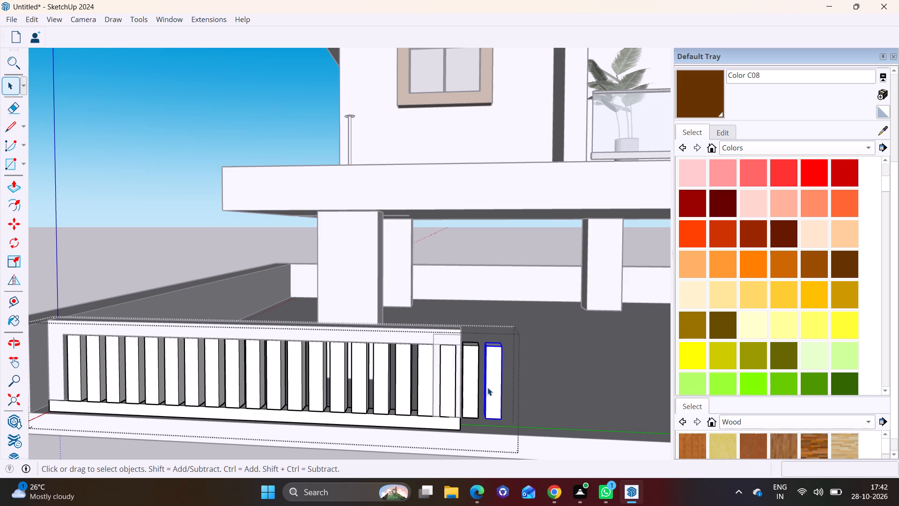
pyautogui.press('Delete')
pyautogui.click(476, 380)
pyautogui.press('Delete')
pyautogui.click(454, 382)
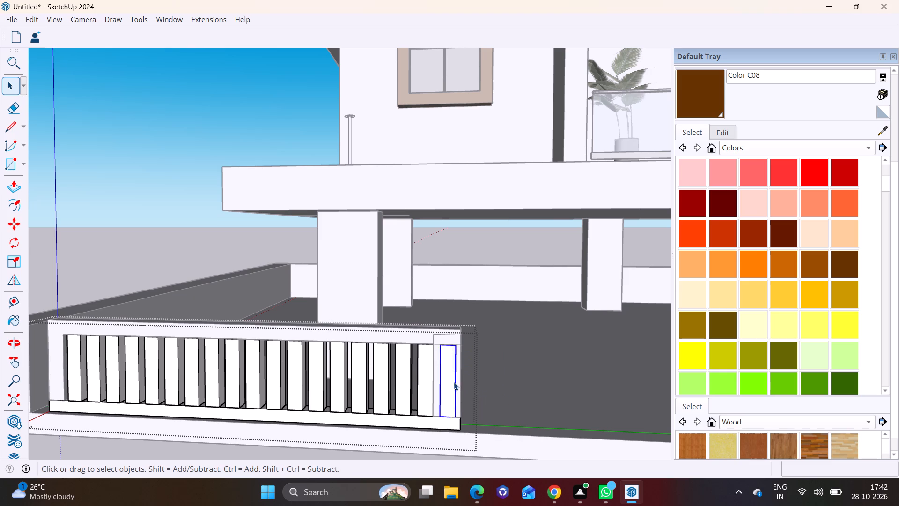
pyautogui.press('Delete')
pyautogui.scroll(-5, 462, 393)
pyautogui.click(405, 440)
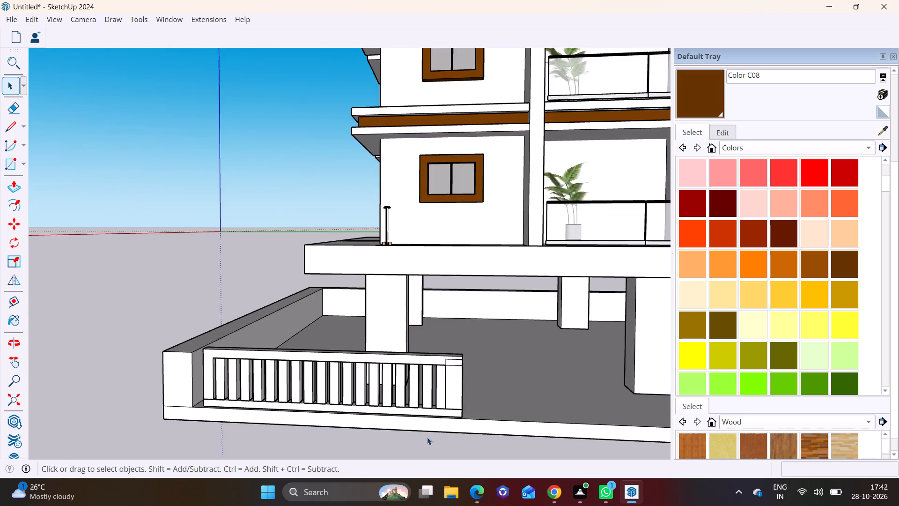
# Paint the railing's rails, balusters and both posts, including the top rail's end piece, with Color M08.
pyautogui.moveTo(429, 435); pyautogui.dragTo(511, 396, button='middle')
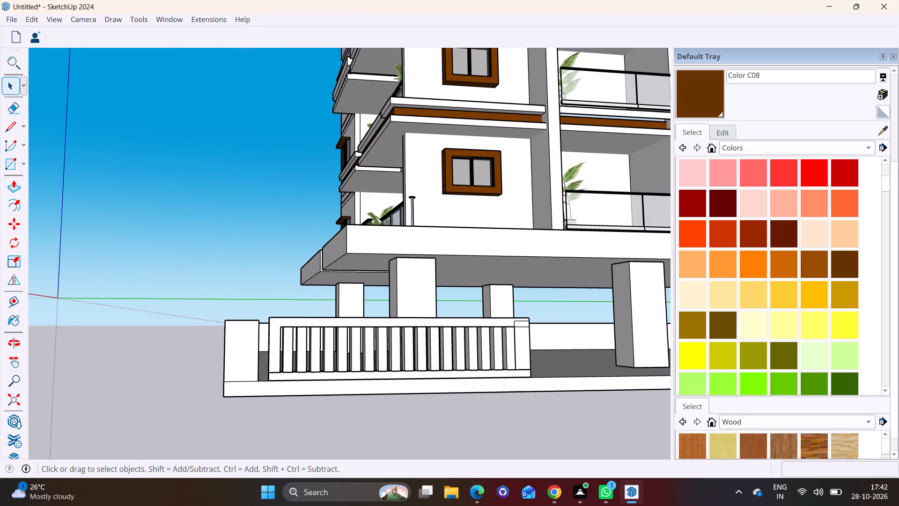
pyautogui.scroll(-12, 806, 318)
pyautogui.click(758, 321)
pyautogui.scroll(2, 446, 348)
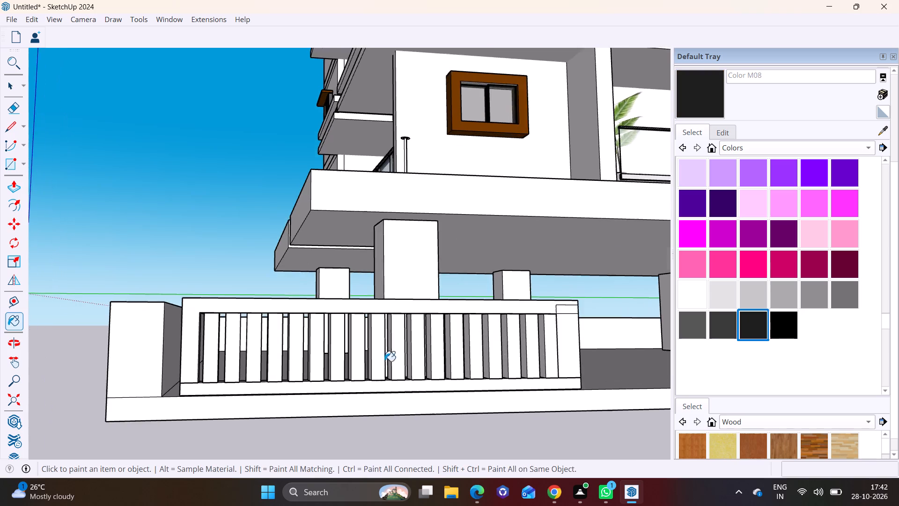
pyautogui.scroll(4, 384, 361)
pyautogui.click(230, 286)
pyautogui.click(195, 312)
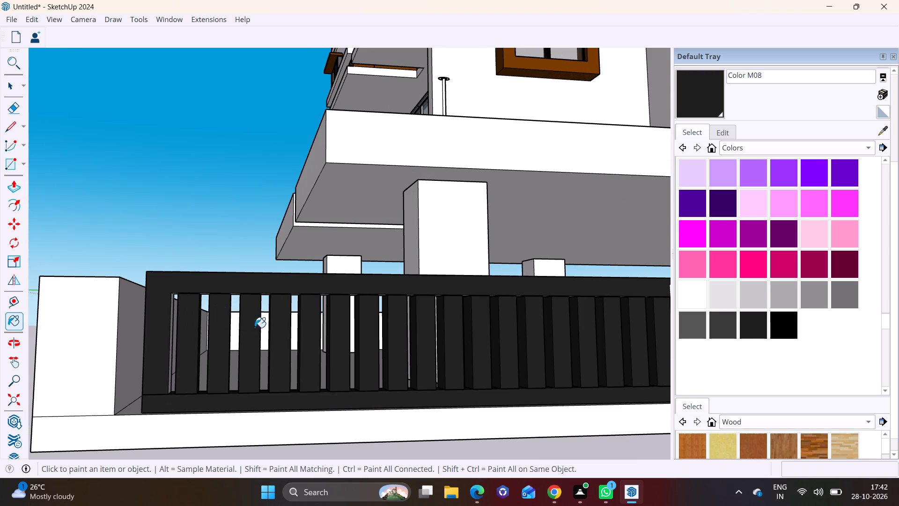
pyautogui.scroll(-6, 288, 387)
pyautogui.click(542, 367)
pyautogui.moveTo(558, 370); pyautogui.dragTo(528, 390, button='middle')
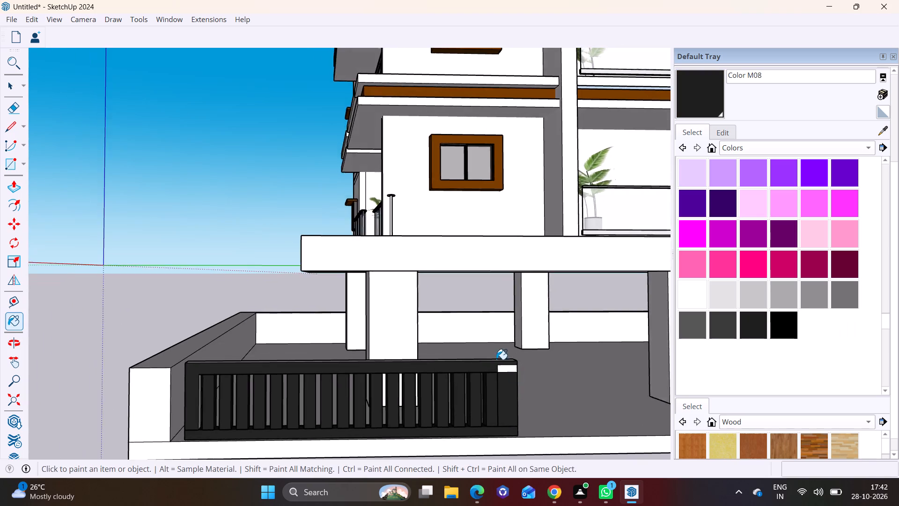
pyautogui.scroll(3, 496, 359)
pyautogui.click(515, 371)
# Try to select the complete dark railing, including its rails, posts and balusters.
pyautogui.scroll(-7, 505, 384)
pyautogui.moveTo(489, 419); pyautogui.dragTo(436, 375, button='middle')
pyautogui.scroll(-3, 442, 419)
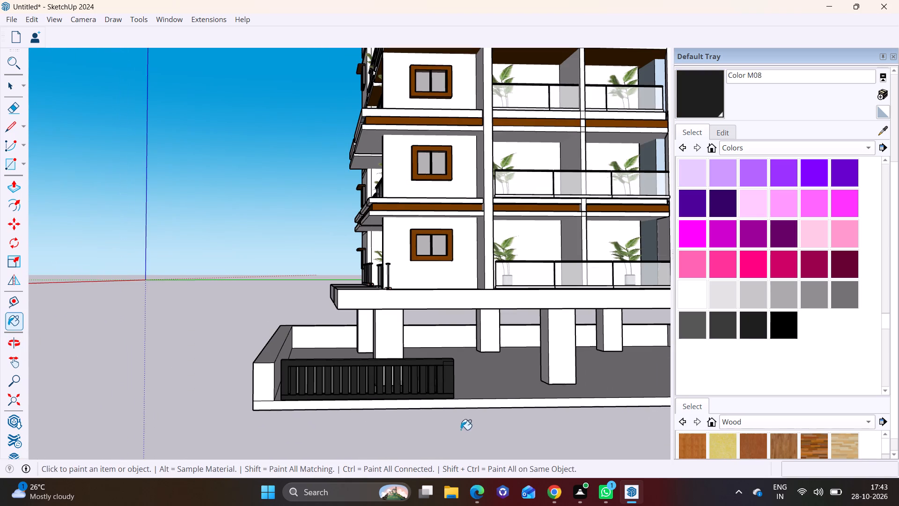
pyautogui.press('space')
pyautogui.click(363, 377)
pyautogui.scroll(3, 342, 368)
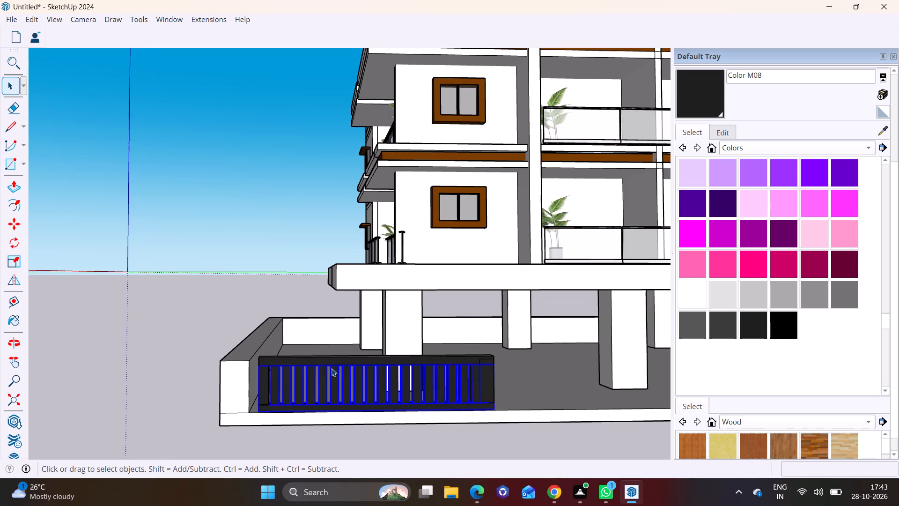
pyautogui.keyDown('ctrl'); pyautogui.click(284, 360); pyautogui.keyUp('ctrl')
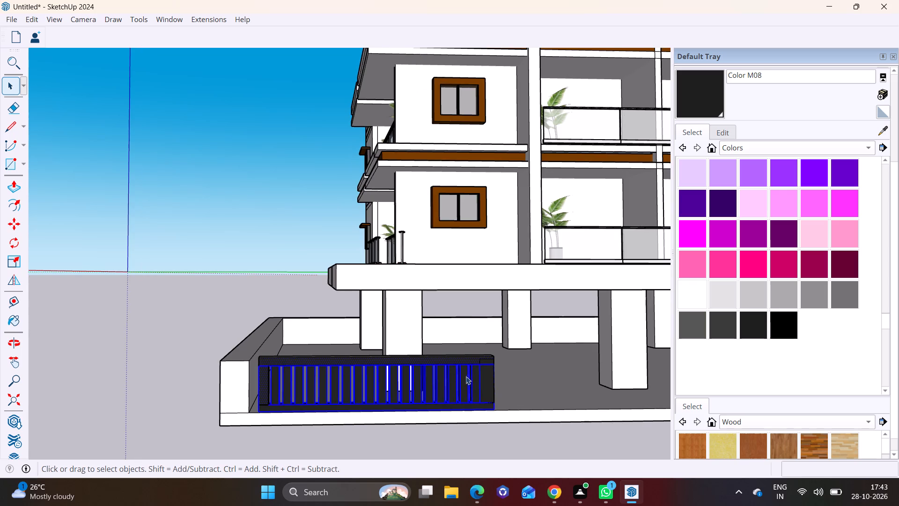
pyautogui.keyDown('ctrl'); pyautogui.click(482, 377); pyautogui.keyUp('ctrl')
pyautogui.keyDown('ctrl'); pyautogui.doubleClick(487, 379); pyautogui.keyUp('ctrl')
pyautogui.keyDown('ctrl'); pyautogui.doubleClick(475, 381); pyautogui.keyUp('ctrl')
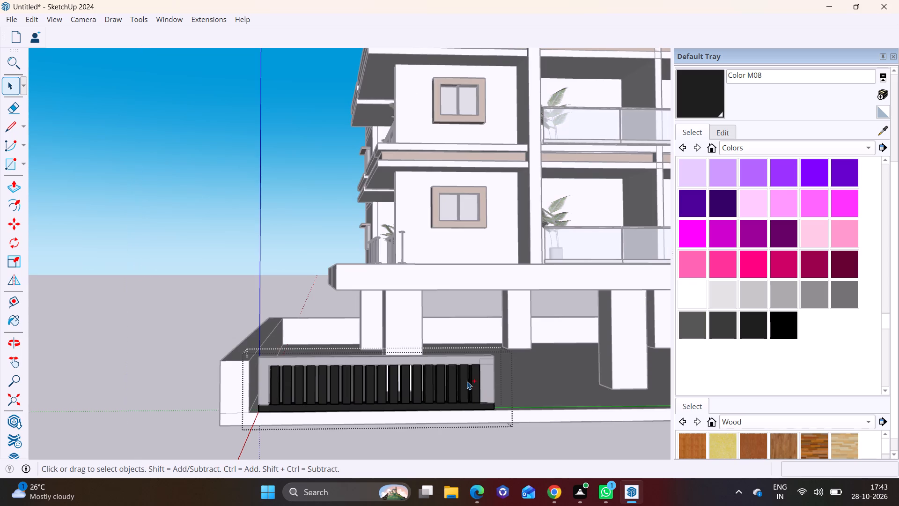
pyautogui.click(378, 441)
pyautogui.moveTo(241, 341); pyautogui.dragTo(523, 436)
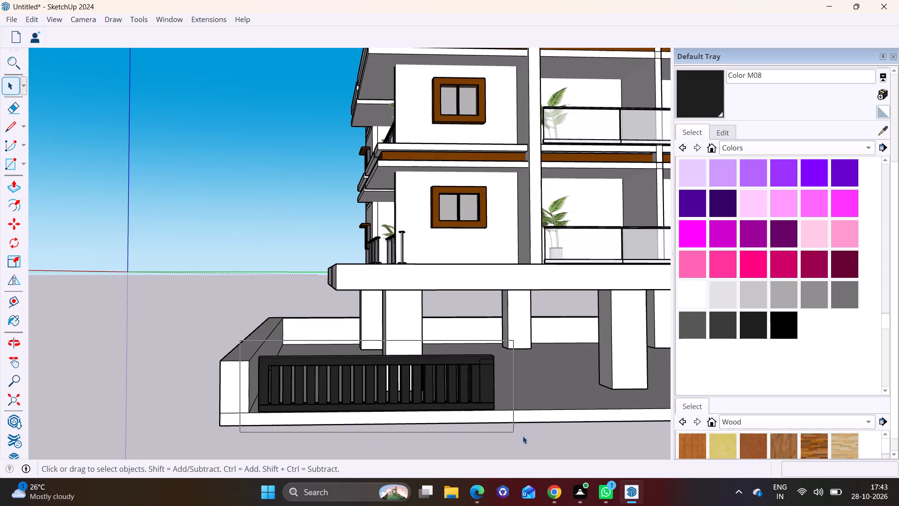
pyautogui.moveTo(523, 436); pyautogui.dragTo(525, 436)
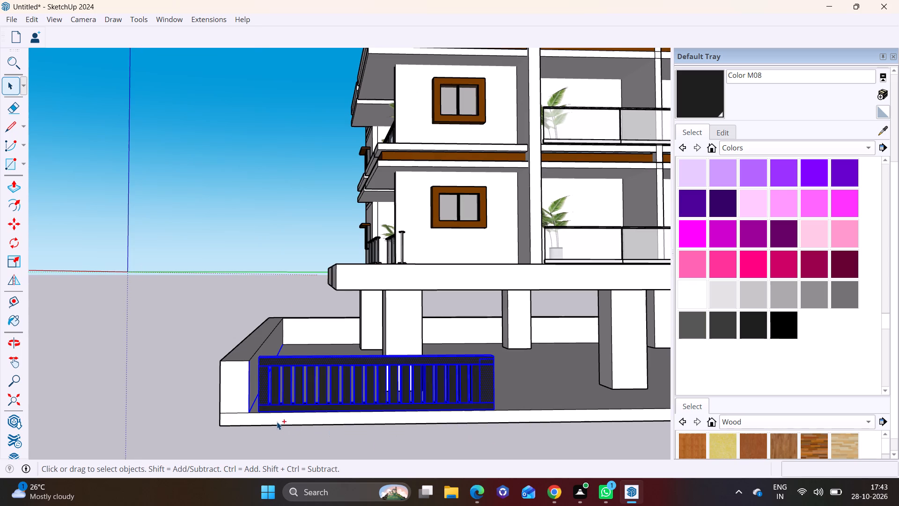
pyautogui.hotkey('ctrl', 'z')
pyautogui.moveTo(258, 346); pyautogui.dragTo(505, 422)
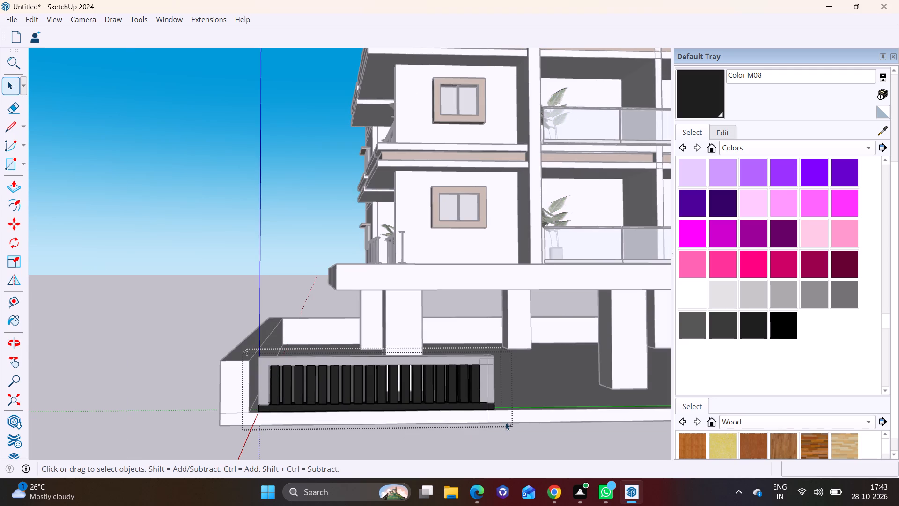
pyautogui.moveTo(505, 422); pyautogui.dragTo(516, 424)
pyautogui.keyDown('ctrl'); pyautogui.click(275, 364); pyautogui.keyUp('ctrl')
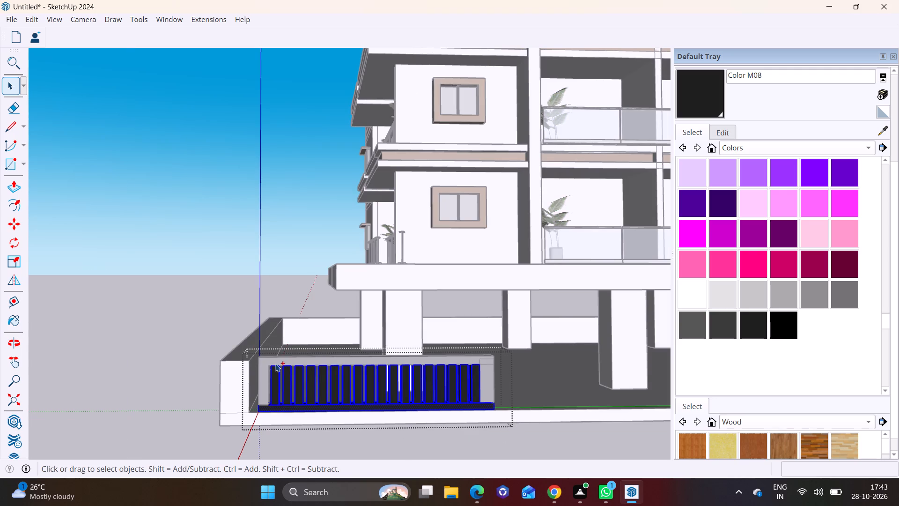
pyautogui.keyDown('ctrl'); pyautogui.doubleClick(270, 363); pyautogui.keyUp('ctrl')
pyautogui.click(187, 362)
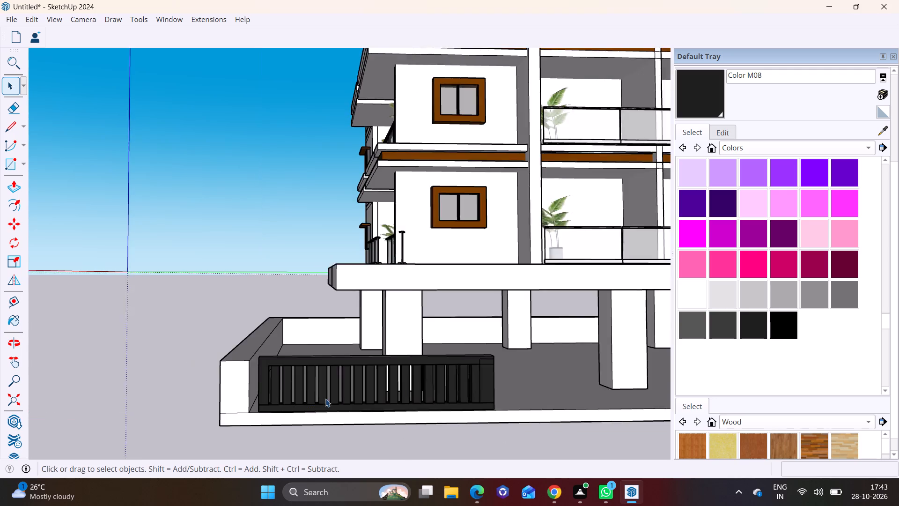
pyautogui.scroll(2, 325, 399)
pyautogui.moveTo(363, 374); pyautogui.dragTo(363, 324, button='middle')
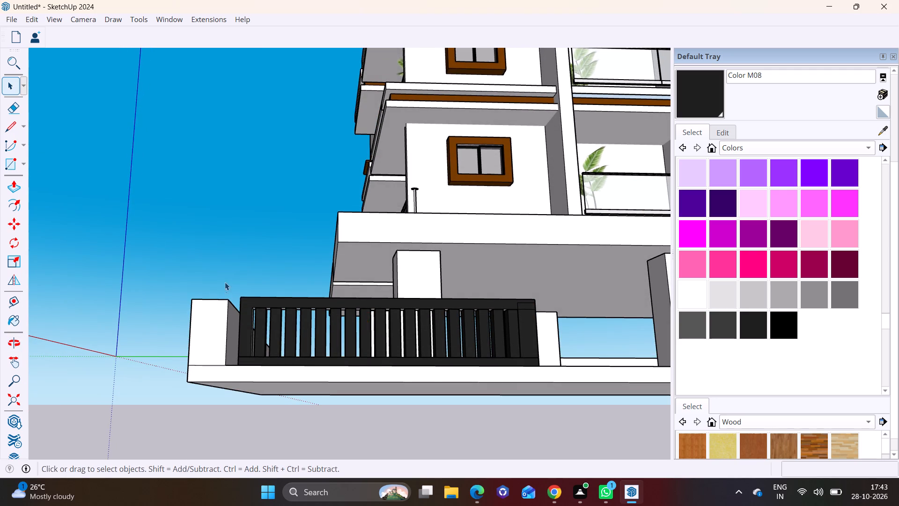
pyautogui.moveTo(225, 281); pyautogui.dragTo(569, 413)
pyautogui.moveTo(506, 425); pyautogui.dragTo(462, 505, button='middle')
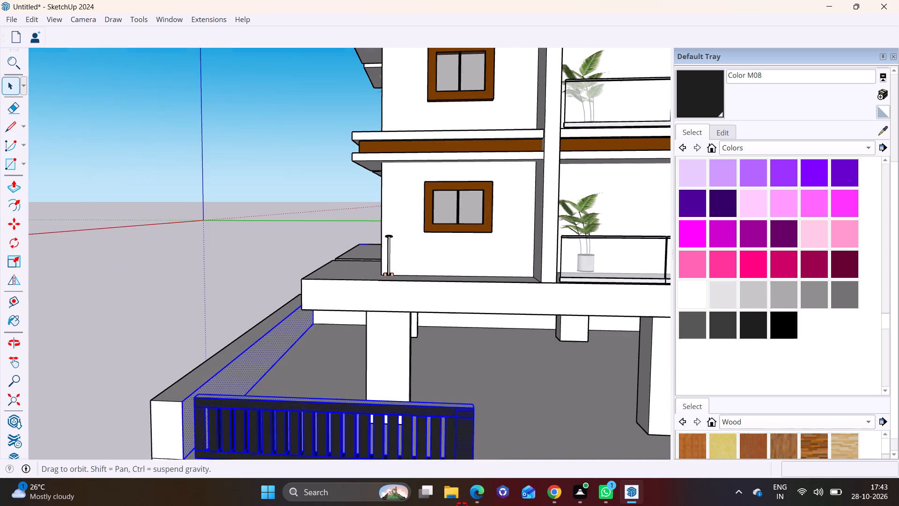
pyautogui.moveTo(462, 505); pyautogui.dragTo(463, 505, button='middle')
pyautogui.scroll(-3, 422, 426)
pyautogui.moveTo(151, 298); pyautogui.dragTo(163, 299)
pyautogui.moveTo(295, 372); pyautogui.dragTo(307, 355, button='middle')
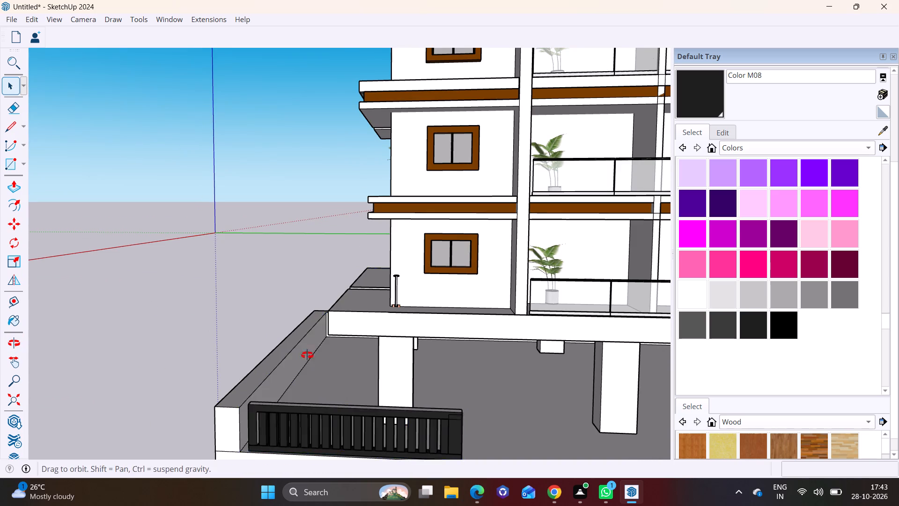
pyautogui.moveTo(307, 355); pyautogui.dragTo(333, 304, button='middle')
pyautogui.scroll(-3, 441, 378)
# Examine how the railing's rails, end posts and individual balusters are grouped.
pyautogui.moveTo(445, 399); pyautogui.dragTo(259, 454, button='middle')
pyautogui.moveTo(317, 429); pyautogui.dragTo(470, 404, button='middle')
pyautogui.scroll(-2, 451, 415)
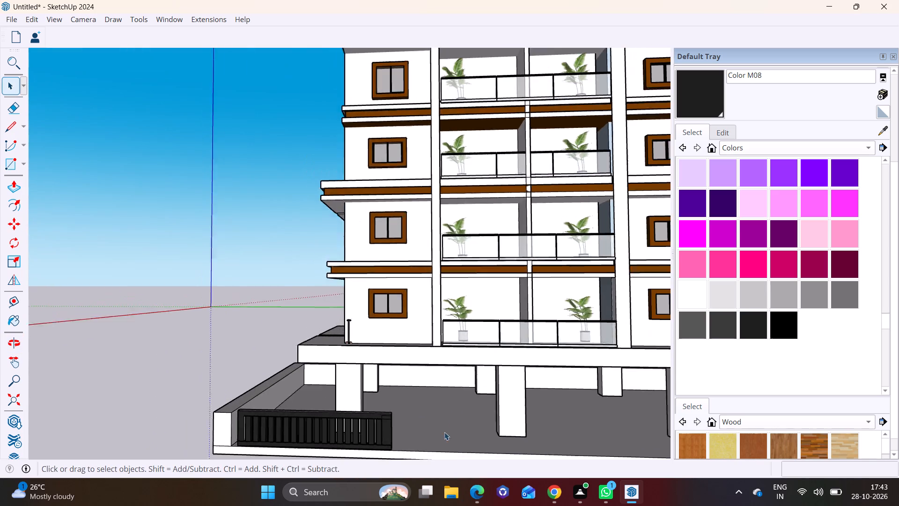
pyautogui.scroll(-1, 444, 432)
pyautogui.click(399, 432)
pyautogui.scroll(7, 368, 419)
pyautogui.keyDown('ctrl'); pyautogui.moveTo(404, 424); pyautogui.dragTo(412, 359, button='middle'); pyautogui.keyUp('ctrl')
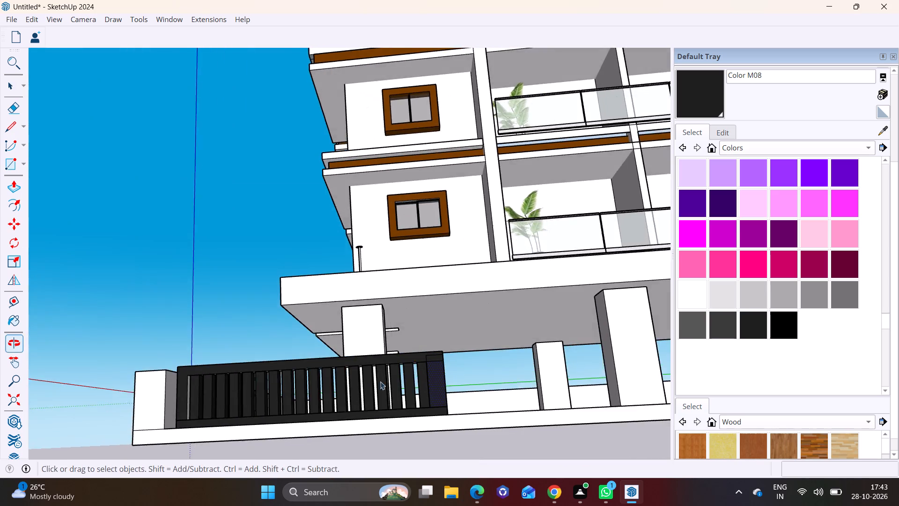
pyautogui.scroll(3, 380, 381)
pyautogui.moveTo(424, 388); pyautogui.dragTo(453, 421, button='middle')
pyautogui.moveTo(442, 422); pyautogui.dragTo(413, 357, button='middle')
pyautogui.moveTo(409, 363); pyautogui.dragTo(421, 412, button='middle')
pyautogui.scroll(-1, 421, 411)
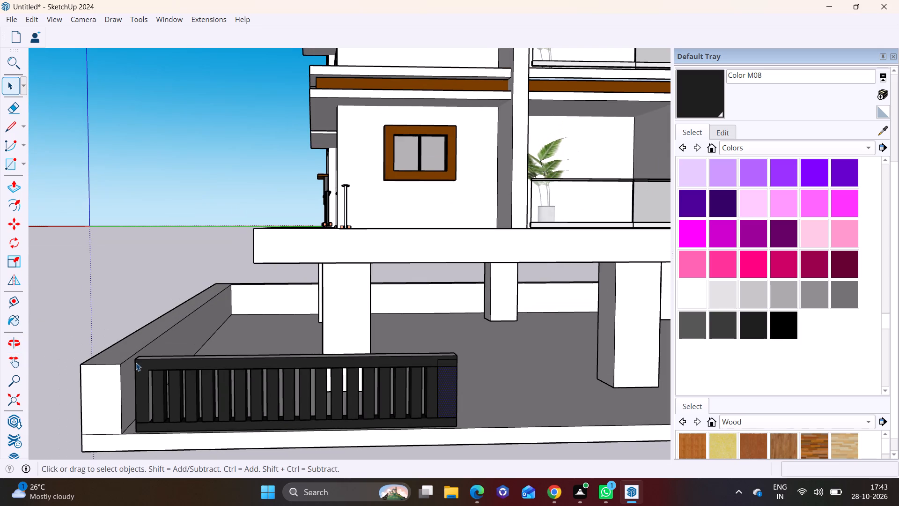
pyautogui.click(138, 362)
pyautogui.doubleClick(138, 362)
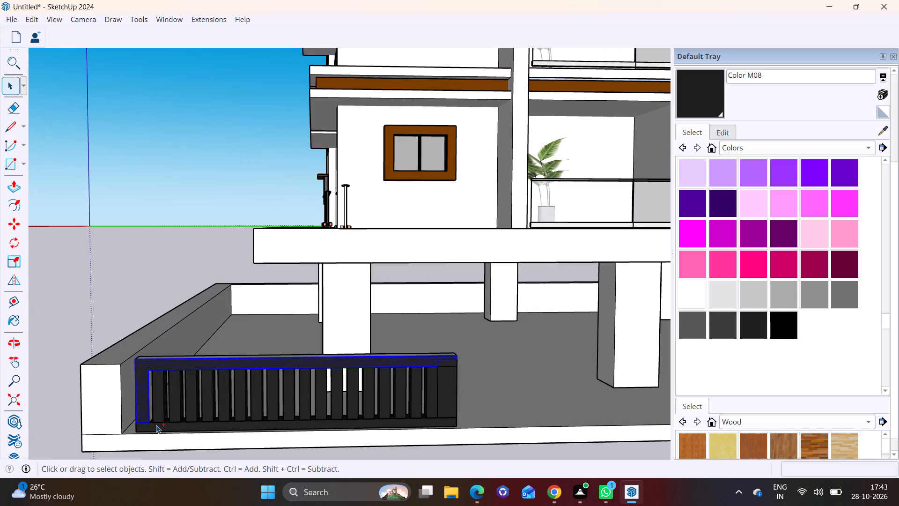
pyautogui.keyDown('ctrl'); pyautogui.doubleClick(156, 425); pyautogui.keyUp('ctrl')
pyautogui.keyDown('ctrl'); pyautogui.doubleClick(166, 390); pyautogui.keyUp('ctrl')
pyautogui.keyDown('ctrl'); pyautogui.doubleClick(144, 382); pyautogui.keyUp('ctrl')
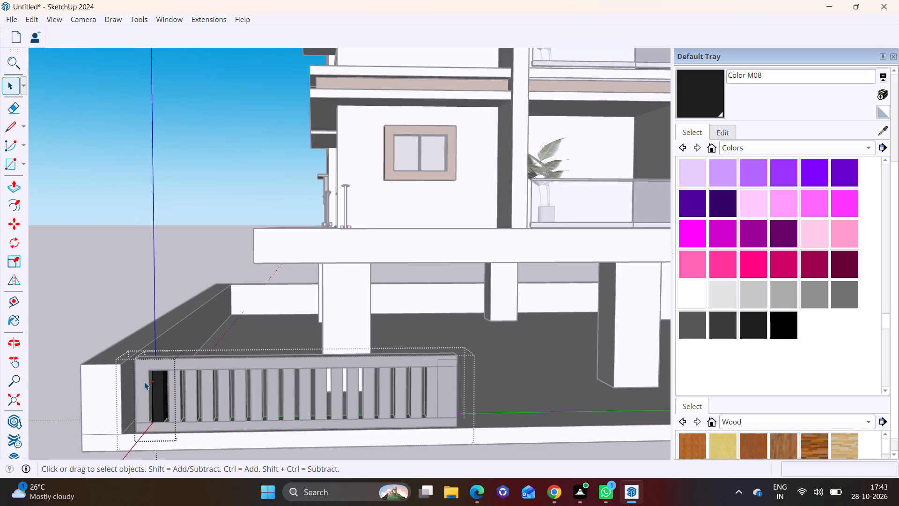
pyautogui.click(150, 289)
pyautogui.press('space')
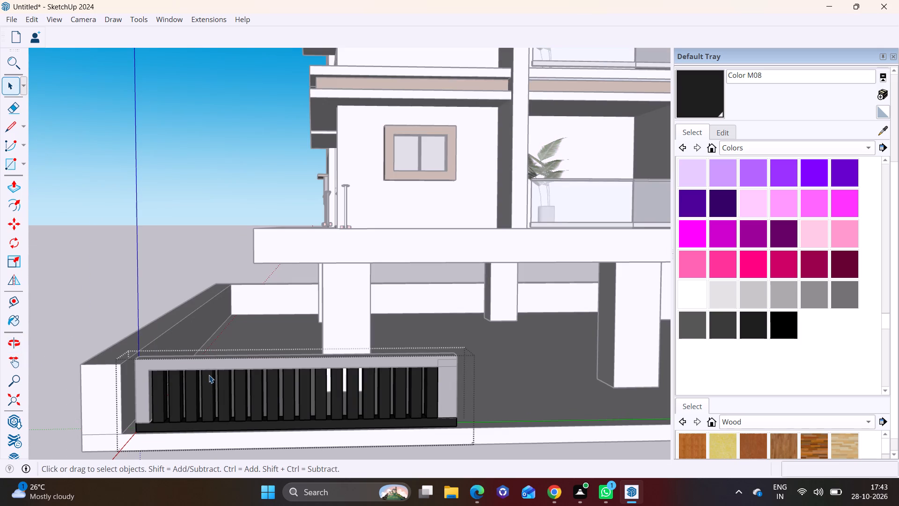
pyautogui.doubleClick(198, 368)
pyautogui.click(83, 292)
pyautogui.click(87, 292)
pyautogui.doubleClick(151, 365)
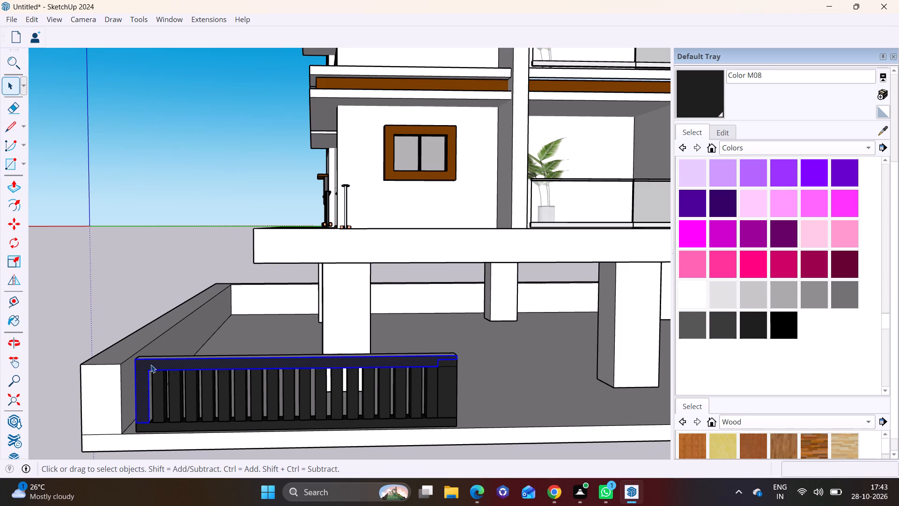
pyautogui.keyDown('ctrl'); pyautogui.doubleClick(165, 423); pyautogui.keyUp('ctrl')
pyautogui.keyDown('ctrl'); pyautogui.doubleClick(163, 411); pyautogui.keyUp('ctrl')
pyautogui.keyDown('ctrl'); pyautogui.doubleClick(177, 407); pyautogui.keyUp('ctrl')
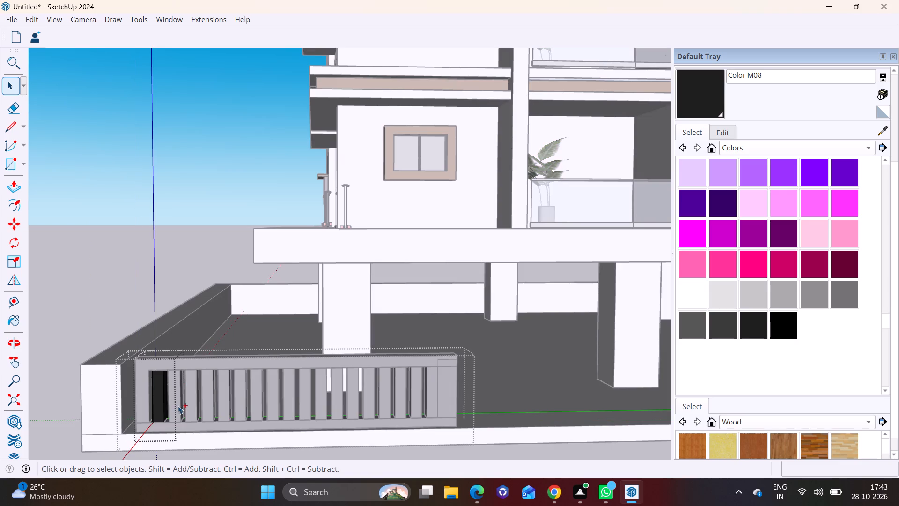
pyautogui.keyDown('ctrl'); pyautogui.doubleClick(214, 399); pyautogui.keyUp('ctrl')
pyautogui.keyDown('ctrl'); pyautogui.click(222, 395); pyautogui.keyUp('ctrl')
pyautogui.keyDown('ctrl'); pyautogui.click(231, 393); pyautogui.keyUp('ctrl')
pyautogui.keyDown('ctrl'); pyautogui.click(242, 385); pyautogui.keyUp('ctrl')
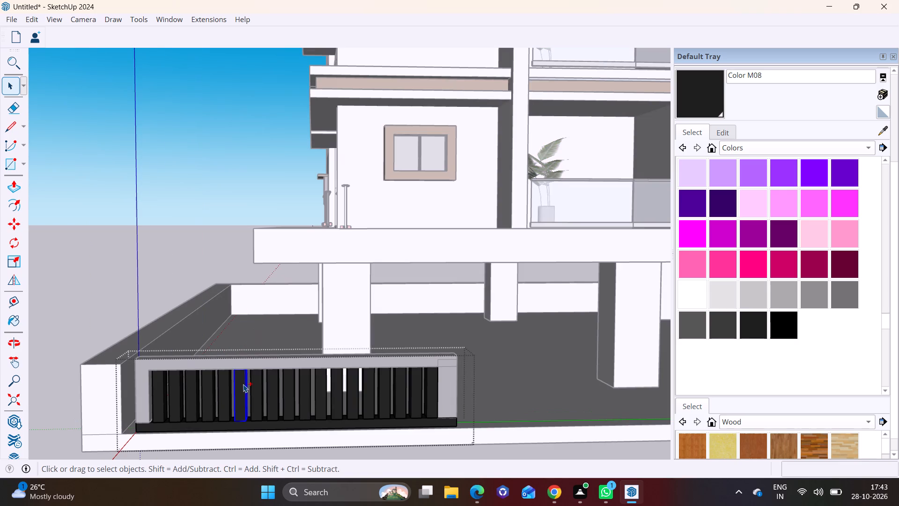
pyautogui.press('space')
pyautogui.click(159, 302)
# Search the 3D Warehouse models for GATE.
pyautogui.scroll(-9, 330, 409)
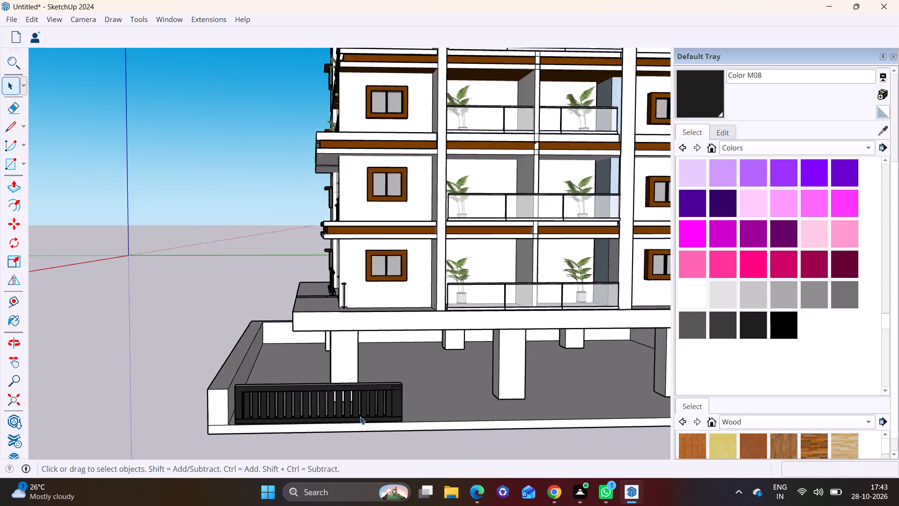
pyautogui.scroll(-2, 360, 417)
pyautogui.click(168, 17)
pyautogui.click(192, 112)
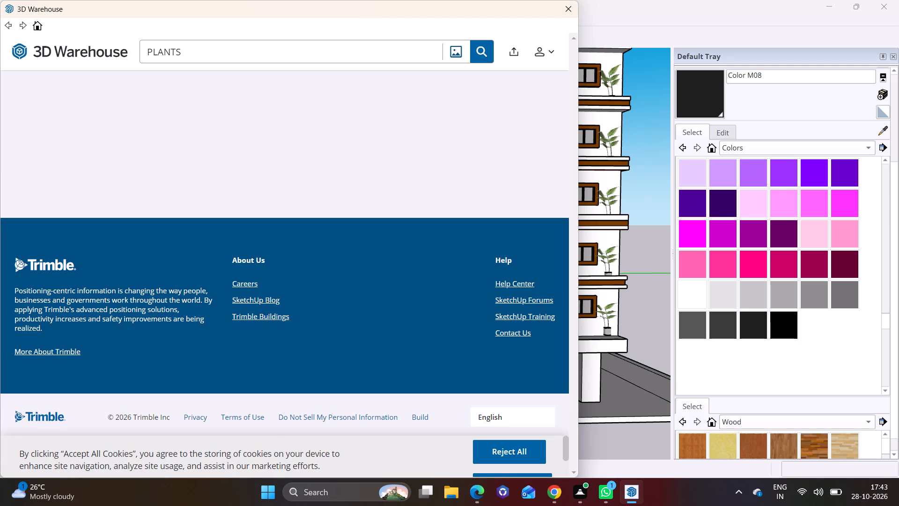
pyautogui.click(217, 55)
pyautogui.press('BackSpace')
pyautogui.press('BackSpace')
pyautogui.press('BackSpace')
pyautogui.press('BackSpace')
pyautogui.press('BackSpace')
pyautogui.press('BackSpace')
pyautogui.press('BackSpace')
pyautogui.press('BackSpace')
pyautogui.press('BackSpace')
pyautogui.press('BackSpace')
pyautogui.press('BackSpace')
pyautogui.press('BackSpace')
pyautogui.press('BackSpace')
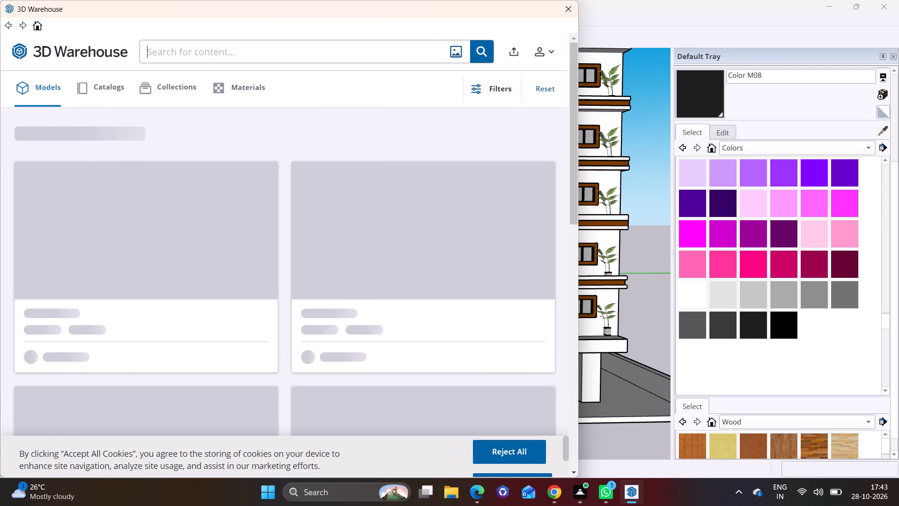
pyautogui.write('GATE')
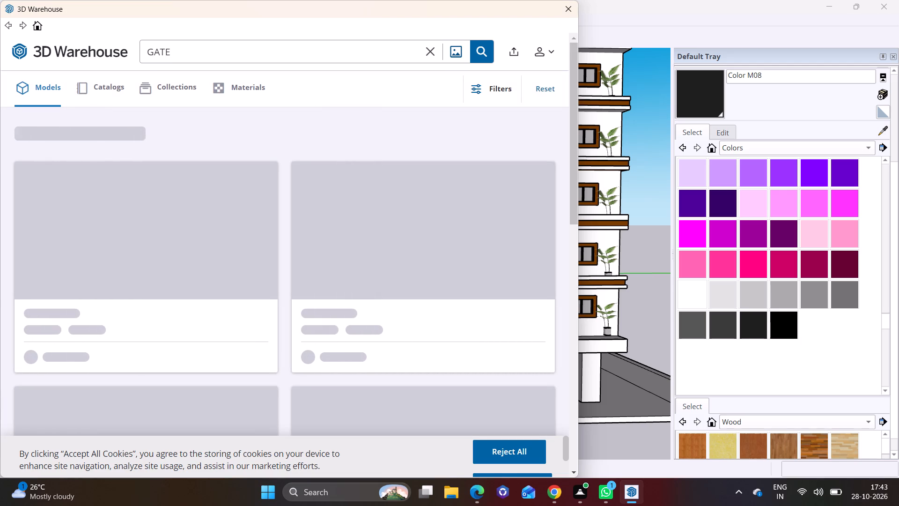
pyautogui.press('Return')
pyautogui.click(483, 48)
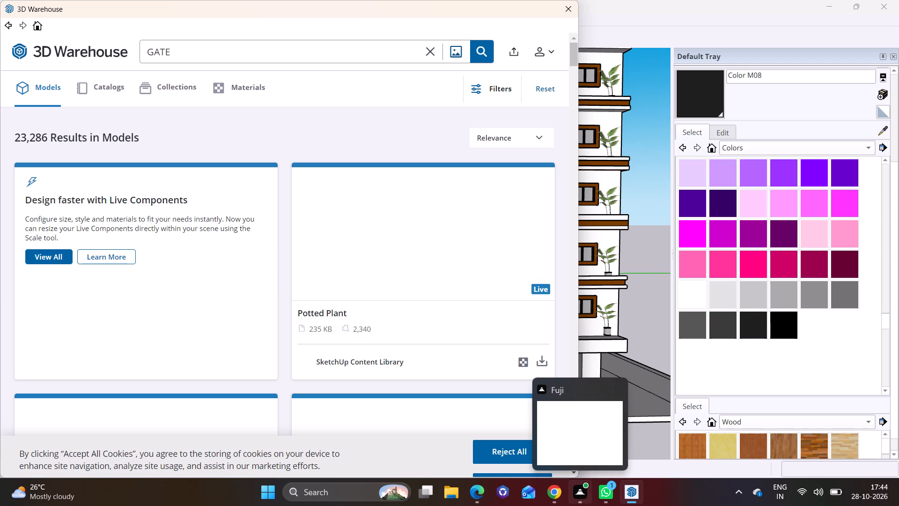
pyautogui.scroll(-2, 369, 256)
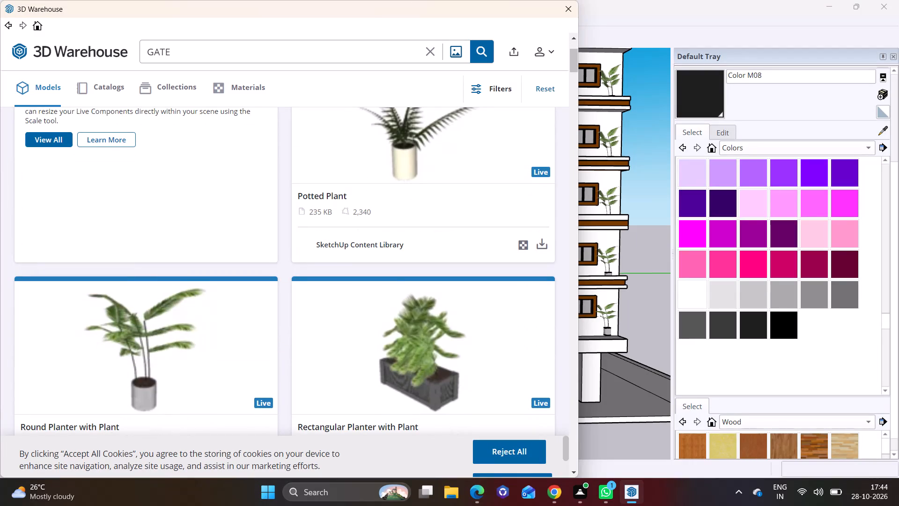
pyautogui.click(475, 55)
pyautogui.scroll(-3, 369, 233)
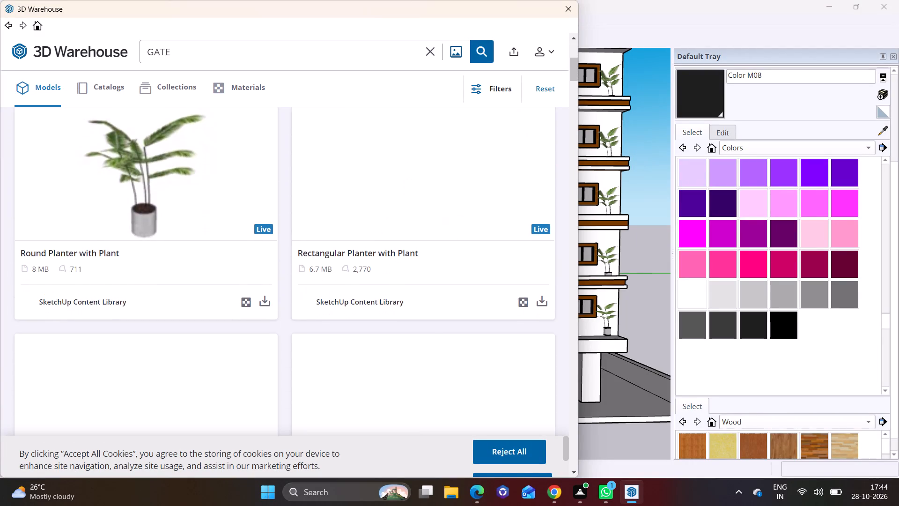
pyautogui.scroll(-10, 400, 262)
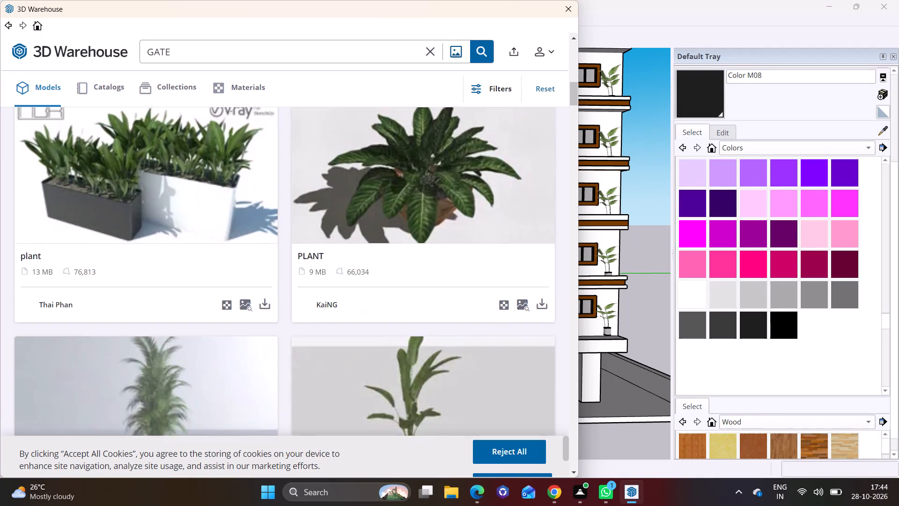
pyautogui.scroll(-1, 408, 269)
pyautogui.scroll(20, 408, 269)
pyautogui.scroll(8, 408, 269)
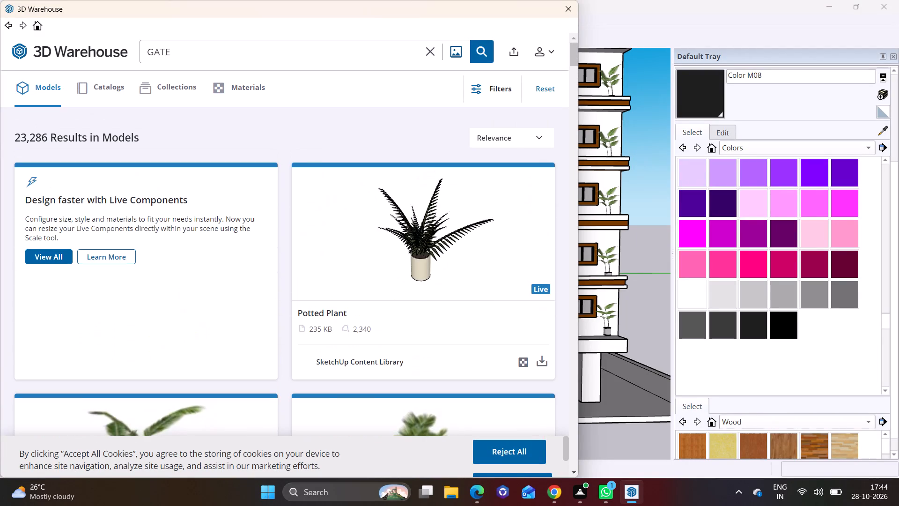
pyautogui.click(485, 57)
# Import the black slatted double-leaf Gate model (420 KB) and place it on the ground outside the parking floor's side wall.
pyautogui.scroll(-3, 399, 305)
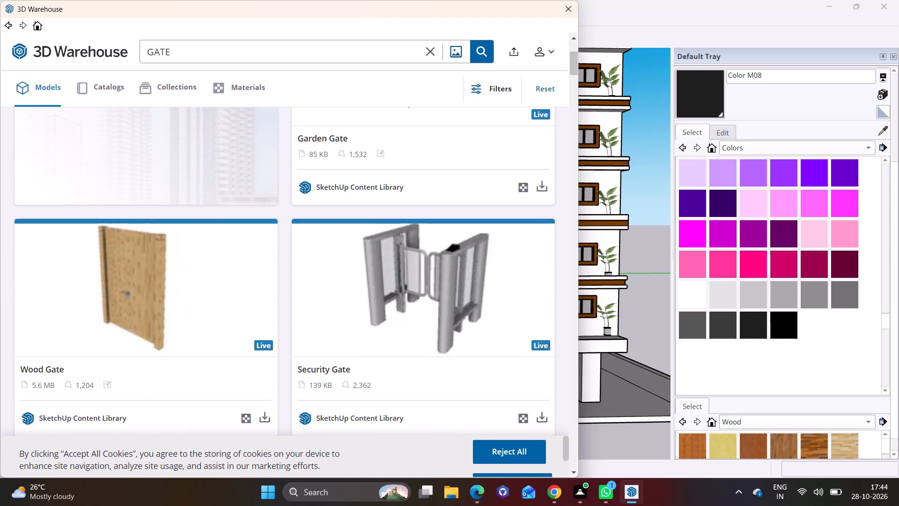
pyautogui.scroll(-7, 401, 309)
pyautogui.scroll(-4, 363, 330)
pyautogui.scroll(-3, 317, 341)
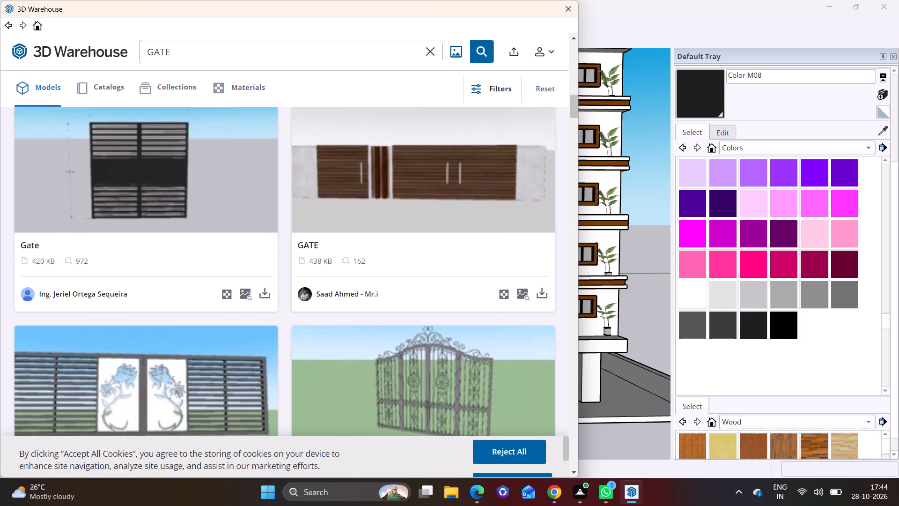
pyautogui.scroll(-9, 270, 329)
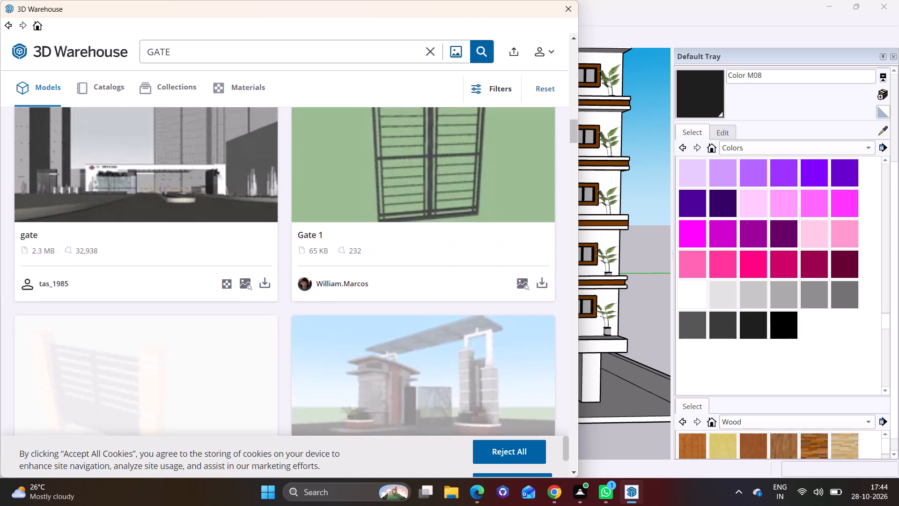
pyautogui.scroll(-5, 270, 329)
pyautogui.scroll(14, 270, 329)
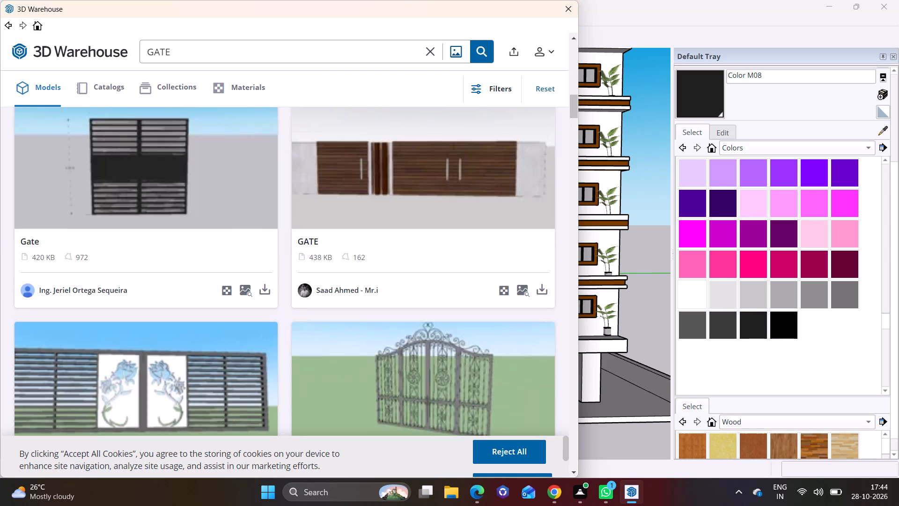
pyautogui.scroll(2, 260, 315)
pyautogui.click(262, 403)
pyautogui.click(241, 260)
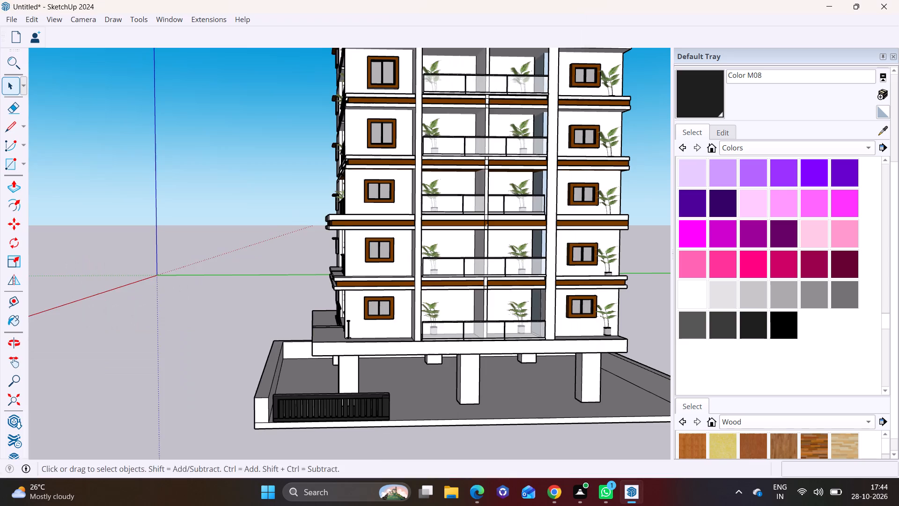
pyautogui.scroll(-1, 469, 295)
pyautogui.click(206, 360)
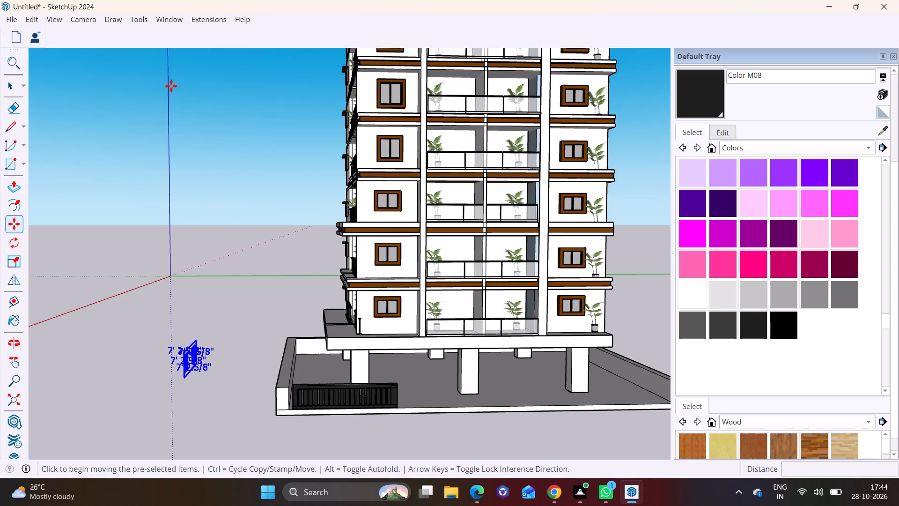
pyautogui.press('space')
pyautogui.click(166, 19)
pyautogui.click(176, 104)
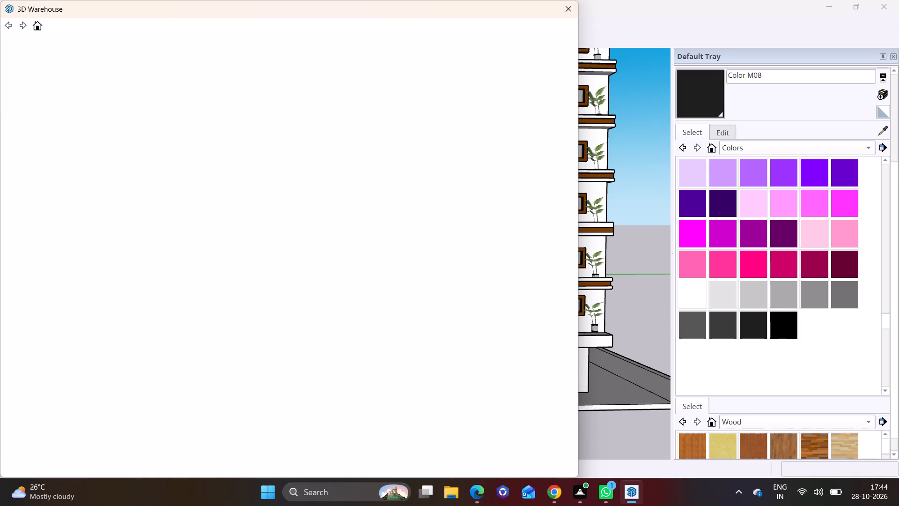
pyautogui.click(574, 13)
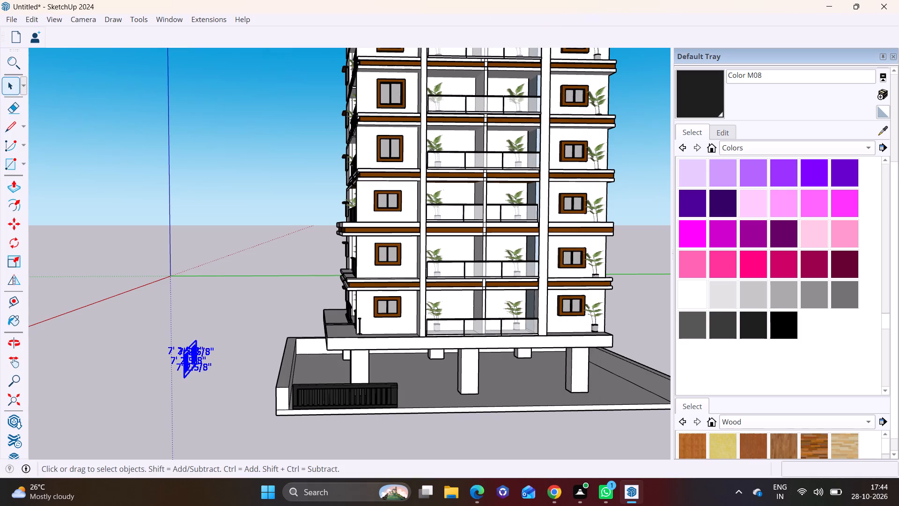
# Select the top rail of the dark railing on the parking floor's open edge.
pyautogui.click(312, 389)
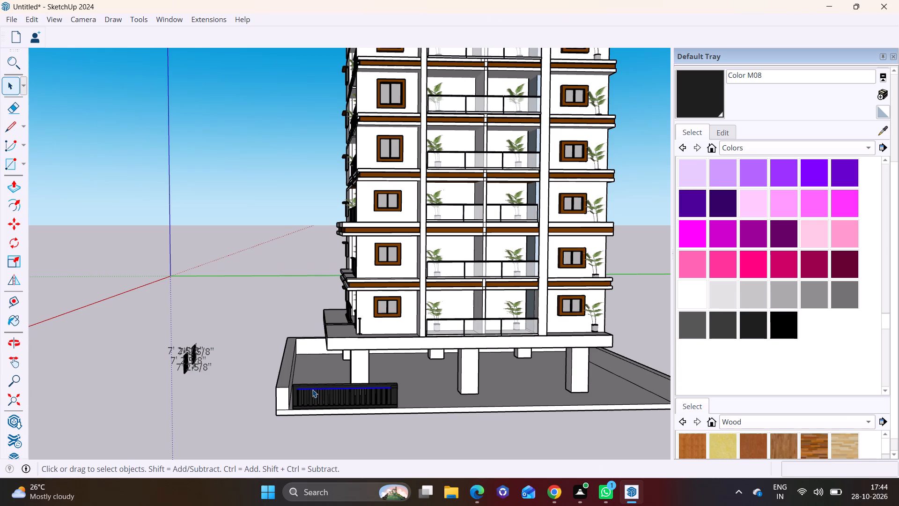
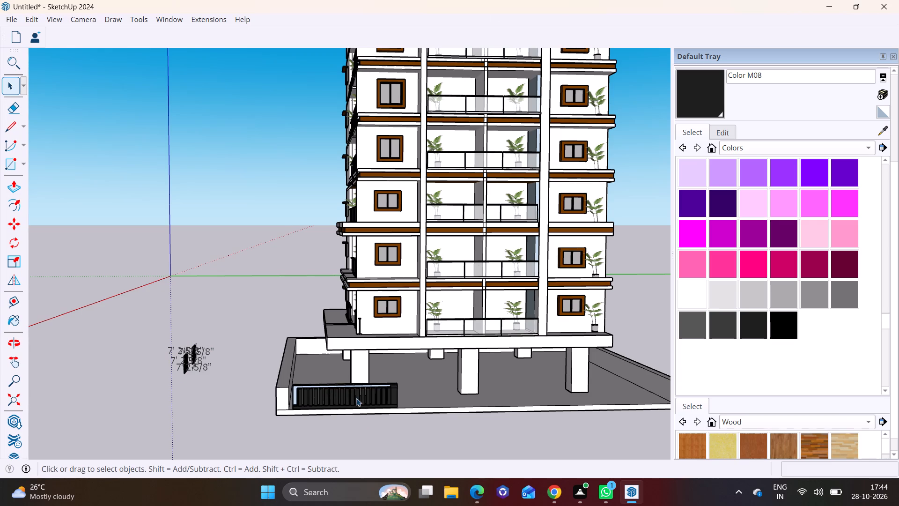
# Delete the balusters and the top-rail piece of the dark railing on the parking floor's open edge.
pyautogui.click(356, 398)
pyautogui.press('Delete')
pyautogui.click(373, 386)
pyautogui.press('Delete')
# Delete the pieces of the railing's end post farthest from the side wall.
pyautogui.click(392, 386)
pyautogui.press('Delete')
pyautogui.click(392, 393)
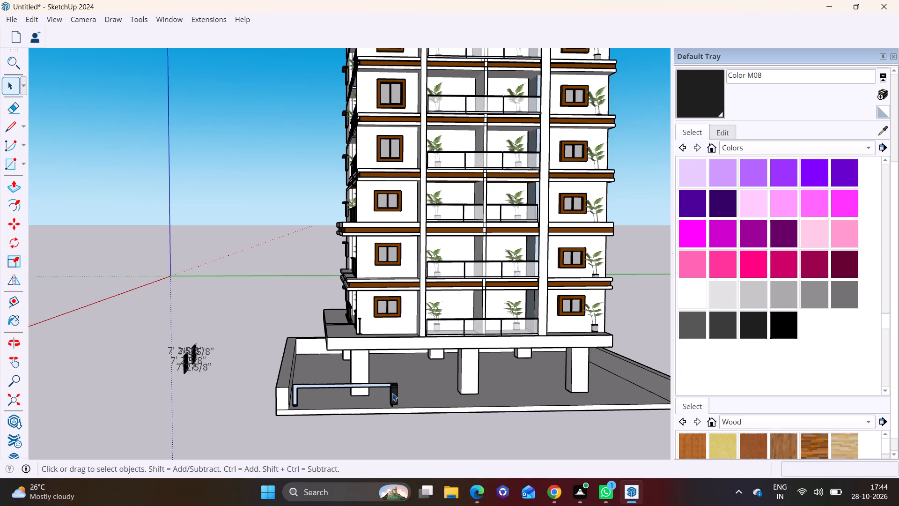
pyautogui.press('Delete')
pyautogui.click(396, 396)
pyautogui.press('Delete')
pyautogui.click(397, 392)
pyautogui.press('Delete')
pyautogui.click(394, 386)
pyautogui.press('Delete')
pyautogui.click(389, 391)
pyautogui.press('Delete')
pyautogui.click(393, 400)
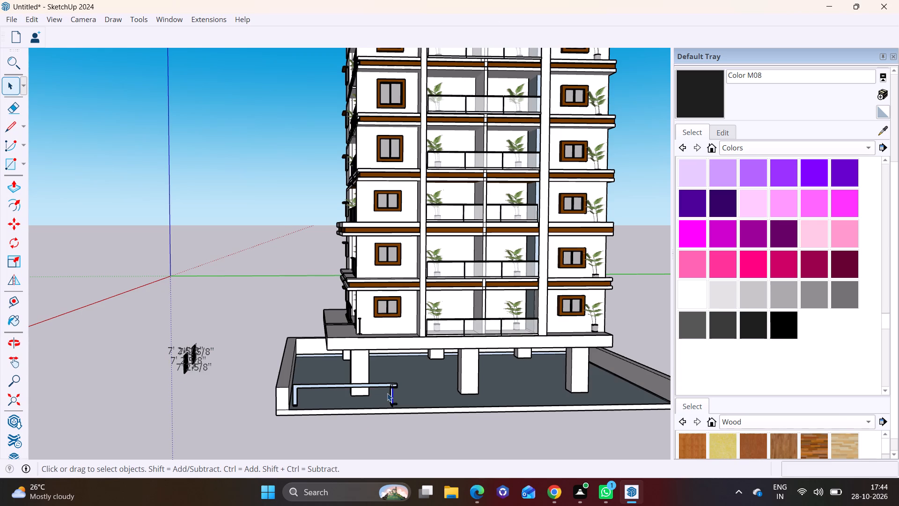
pyautogui.hotkey('ctrl', 'z')
pyautogui.moveTo(380, 367); pyautogui.dragTo(420, 417)
pyautogui.press('Delete')
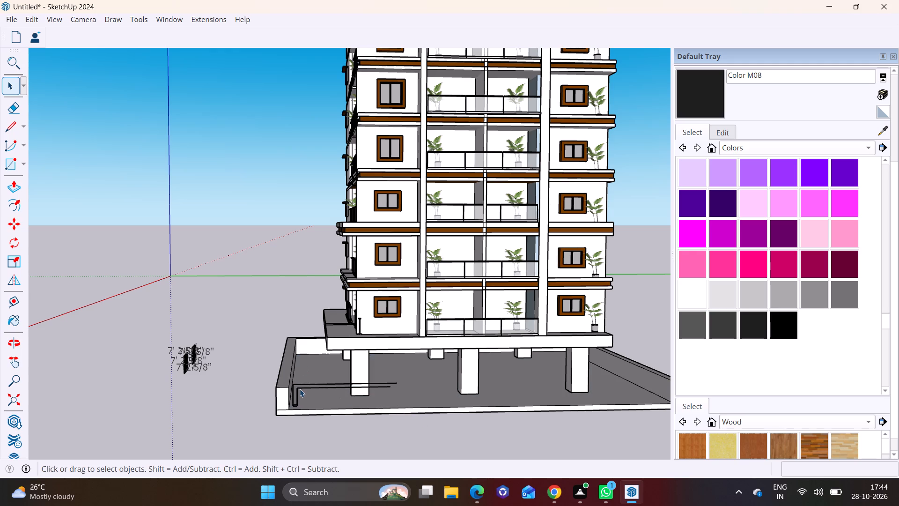
# Delete the leftover rail edges running along the parking floor's open edge.
pyautogui.click(299, 389)
pyautogui.press('Delete')
pyautogui.click(299, 385)
pyautogui.press('Delete')
pyautogui.click(302, 388)
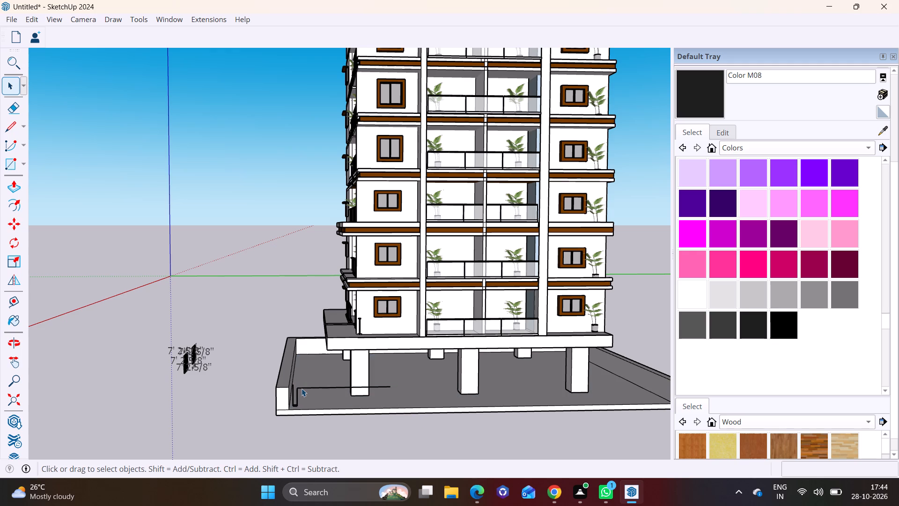
pyautogui.press('Delete')
pyautogui.click(298, 396)
pyautogui.press('Delete')
pyautogui.click(293, 396)
pyautogui.press('Delete')
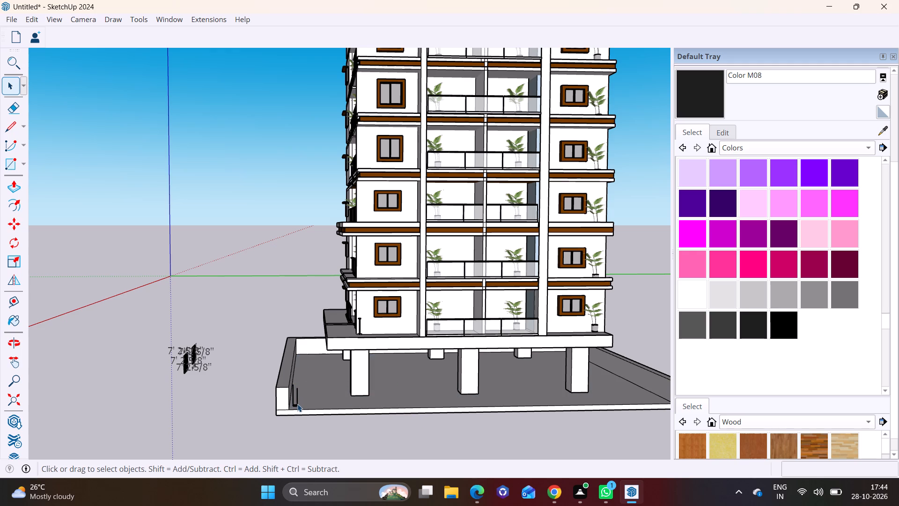
# Delete the remains of the railing's end post beside the parking floor's side wall, including its base.
pyautogui.click(297, 403)
pyautogui.scroll(12, 297, 402)
pyautogui.press('Delete')
pyautogui.click(284, 403)
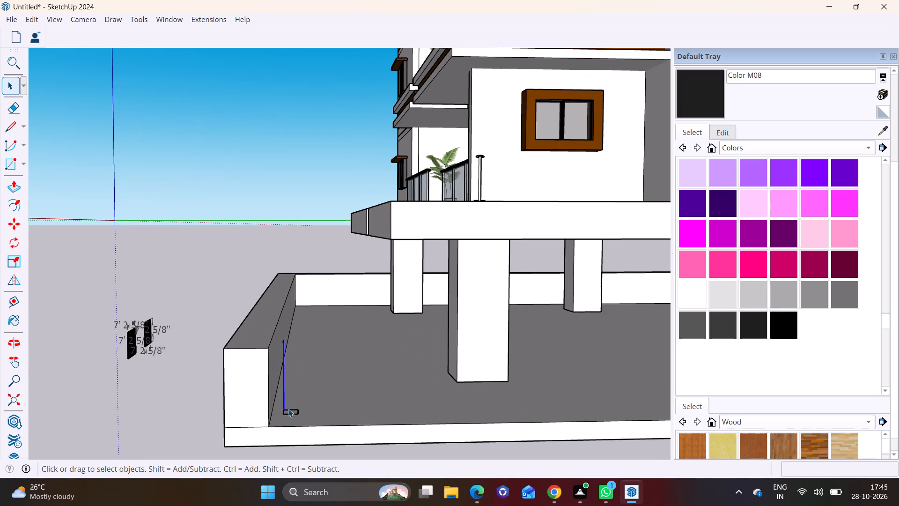
pyautogui.press('Delete')
pyautogui.moveTo(278, 405); pyautogui.dragTo(305, 420)
pyautogui.press('Delete')
# Select the smaller-looking slatted panel of the imported gate together with its dimensions, on the ground away from the building.
pyautogui.scroll(-2, 276, 343)
pyautogui.moveTo(198, 335); pyautogui.dragTo(427, 320, button='middle')
pyautogui.scroll(-16, 367, 336)
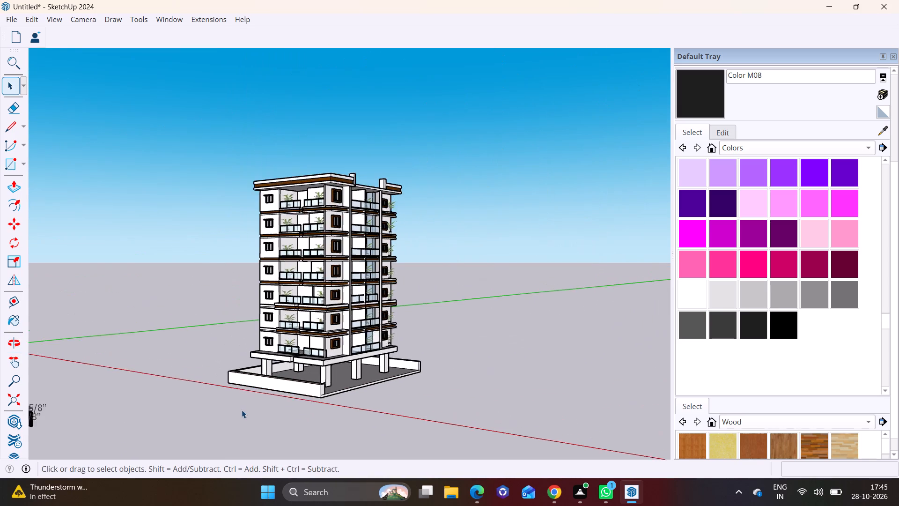
pyautogui.scroll(-6, 242, 410)
pyautogui.keyDown('shift'); pyautogui.moveTo(164, 387); pyautogui.dragTo(401, 338, button='middle'); pyautogui.keyUp('shift')
pyautogui.scroll(13, 346, 372)
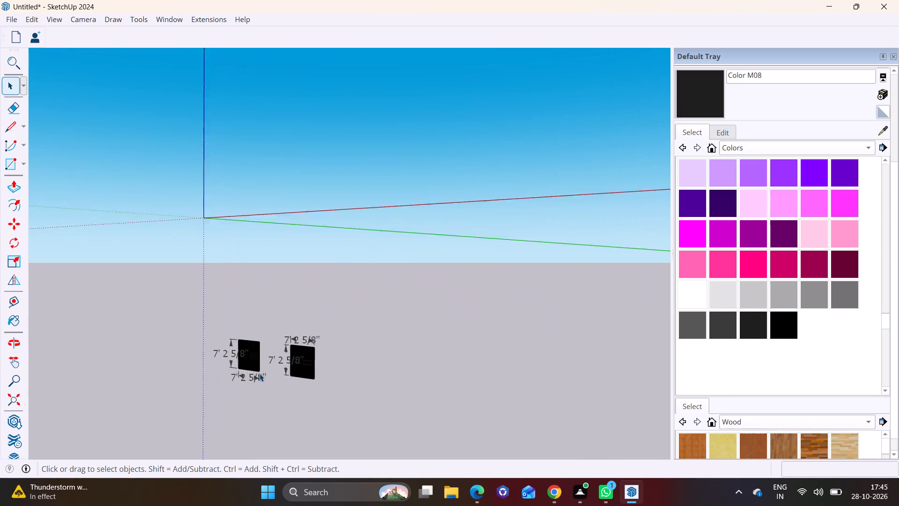
pyautogui.scroll(4, 259, 373)
pyautogui.moveTo(169, 291); pyautogui.dragTo(294, 414)
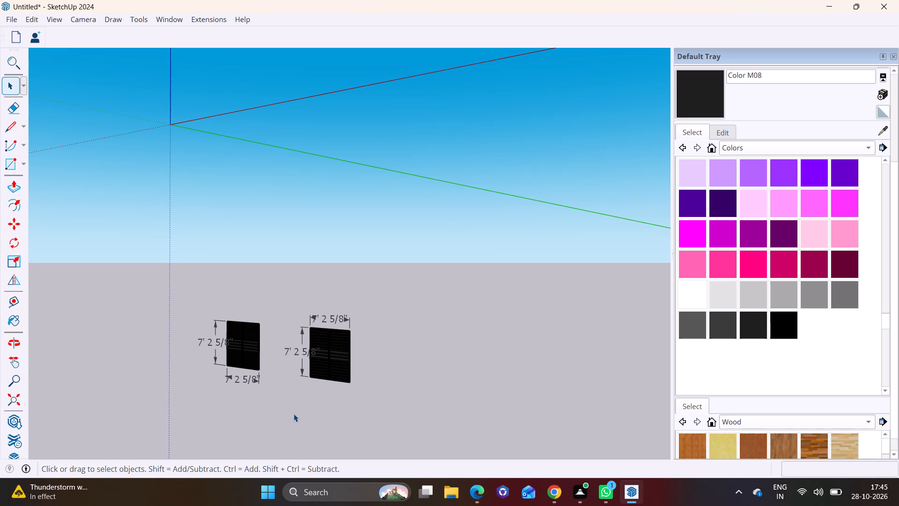
pyautogui.moveTo(179, 280); pyautogui.dragTo(280, 417)
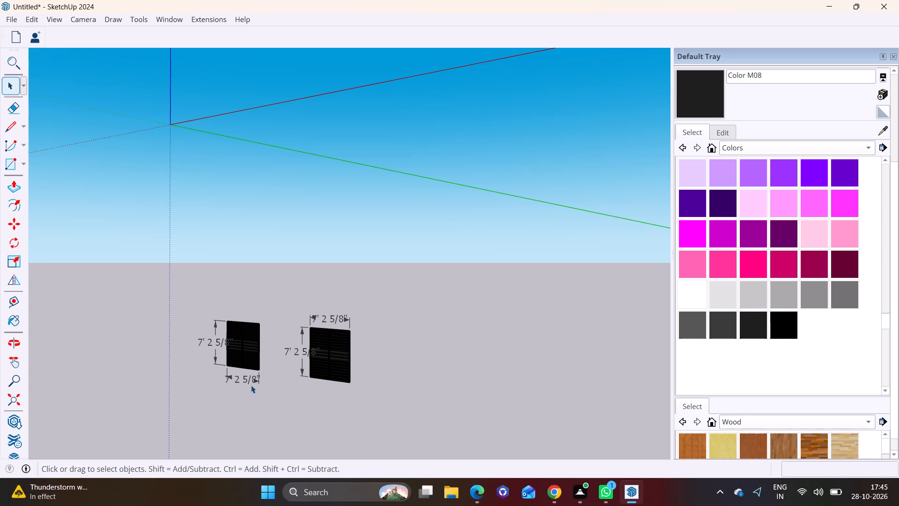
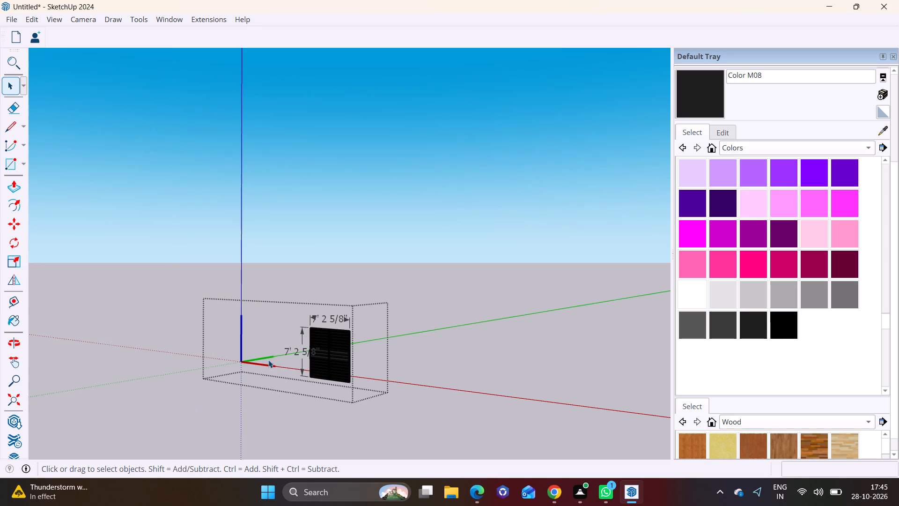
# Delete the width and height dimensions attached to the slatted gate panel.
pyautogui.click(335, 322)
pyautogui.press('Delete')
pyautogui.click(293, 350)
pyautogui.press('Delete')
# Rotate the complete gate panel 90 degrees on the ground plane so it runs parallel to the parking floor's open edge.
pyautogui.moveTo(360, 328); pyautogui.dragTo(325, 360, button='middle')
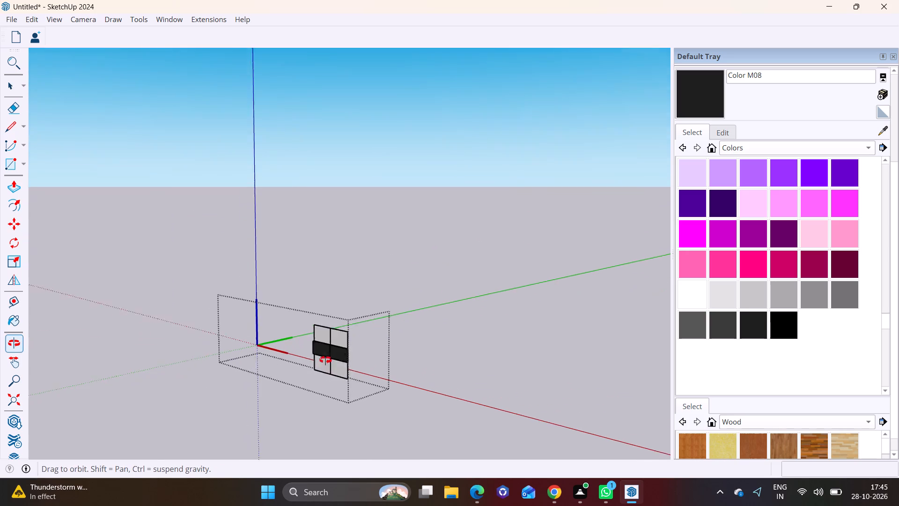
pyautogui.moveTo(325, 360); pyautogui.dragTo(318, 364, button='middle')
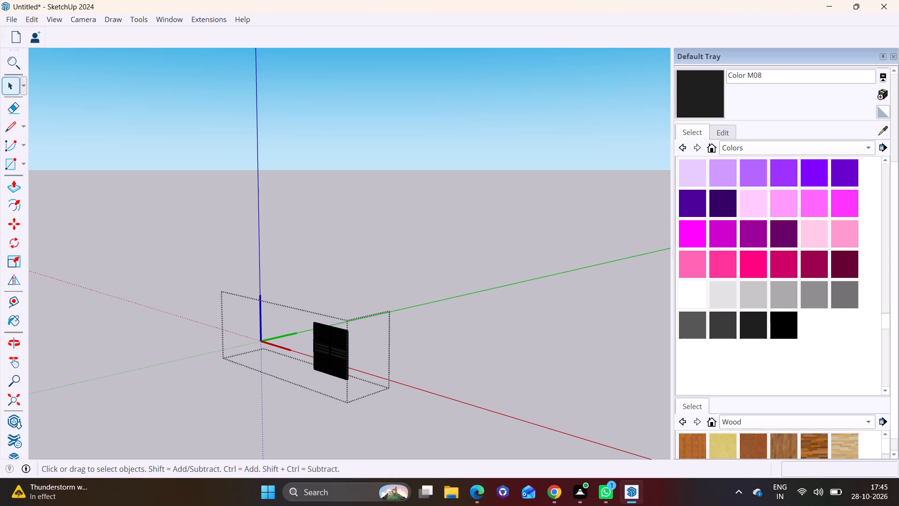
pyautogui.moveTo(10, 242); pyautogui.dragTo(15, 244)
pyautogui.click(458, 379)
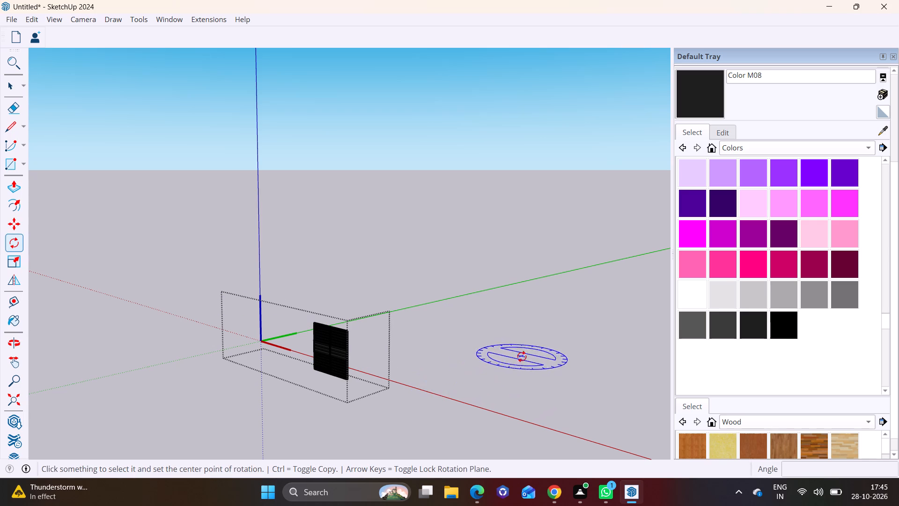
pyautogui.click(451, 385)
pyautogui.press('space')
pyautogui.click(323, 346)
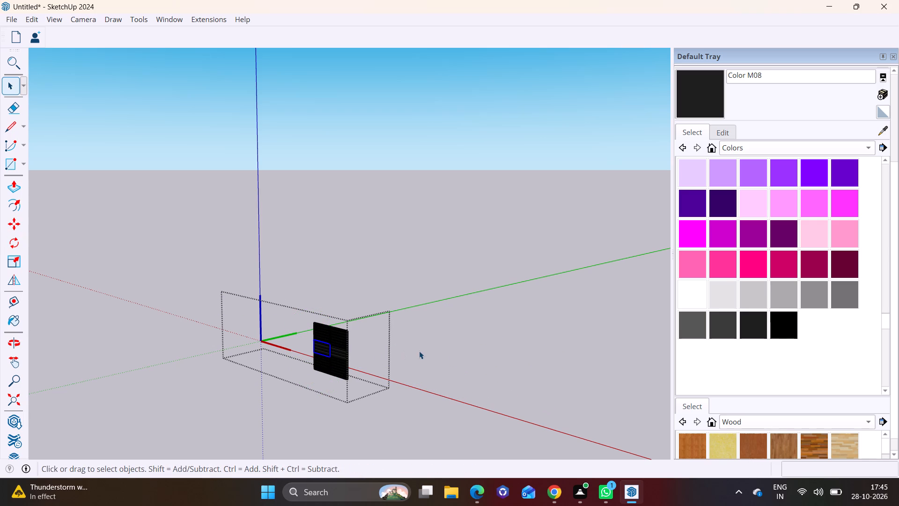
pyautogui.moveTo(259, 310); pyautogui.dragTo(277, 299)
pyautogui.moveTo(277, 290); pyautogui.dragTo(426, 410)
pyautogui.moveTo(11, 243); pyautogui.dragTo(19, 244)
pyautogui.click(438, 361)
pyautogui.click(491, 342)
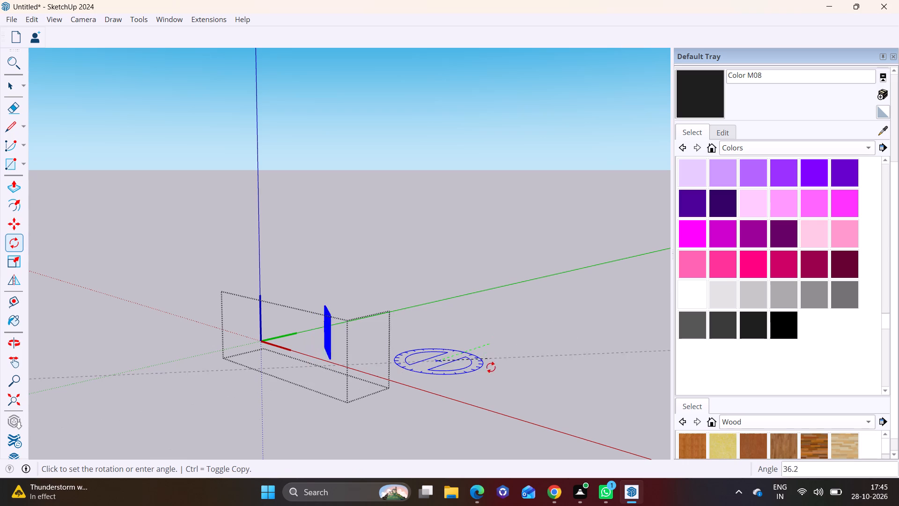
pyautogui.click(499, 381)
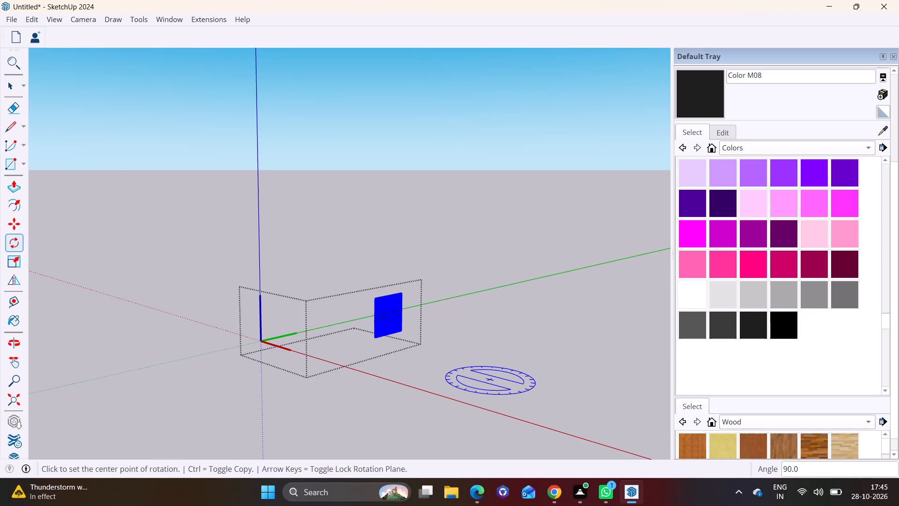
# Move the gate panel from the open ground onto the parking floor, near the corner column by the open edge.
pyautogui.scroll(3, 459, 379)
pyautogui.press('m')
pyautogui.click(393, 281)
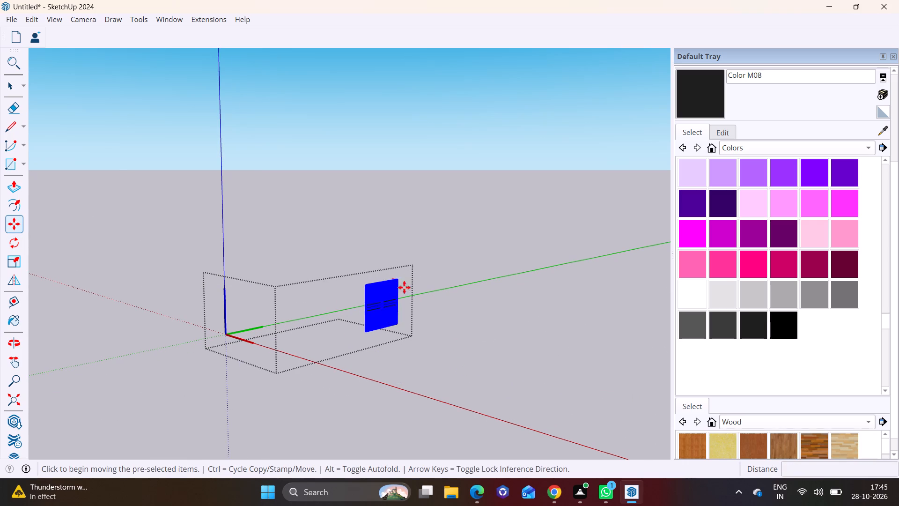
pyautogui.scroll(-2, 494, 307)
pyautogui.moveTo(475, 313); pyautogui.dragTo(272, 330, button='middle')
pyautogui.scroll(-10, 545, 311)
pyautogui.keyDown('shift'); pyautogui.moveTo(601, 300); pyautogui.dragTo(313, 296, button='middle'); pyautogui.keyUp('shift')
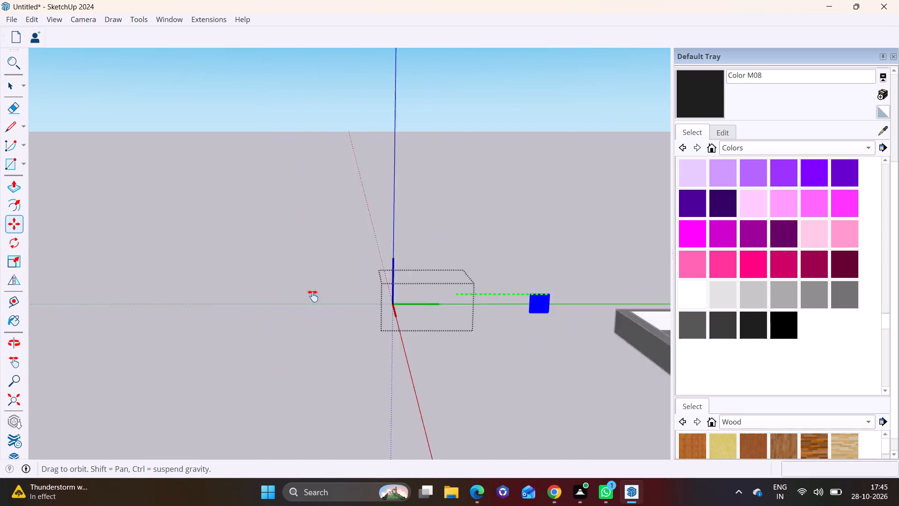
pyautogui.keyDown('shift'); pyautogui.moveTo(313, 296); pyautogui.dragTo(118, 298, button='middle'); pyautogui.keyUp('shift')
pyautogui.scroll(-3, 116, 321)
pyautogui.keyDown('shift'); pyautogui.moveTo(102, 354); pyautogui.dragTo(301, 323, button='middle'); pyautogui.keyUp('shift')
pyautogui.scroll(3, 150, 362)
pyautogui.keyDown('shift'); pyautogui.moveTo(142, 362); pyautogui.dragTo(290, 324, button='middle'); pyautogui.keyUp('shift')
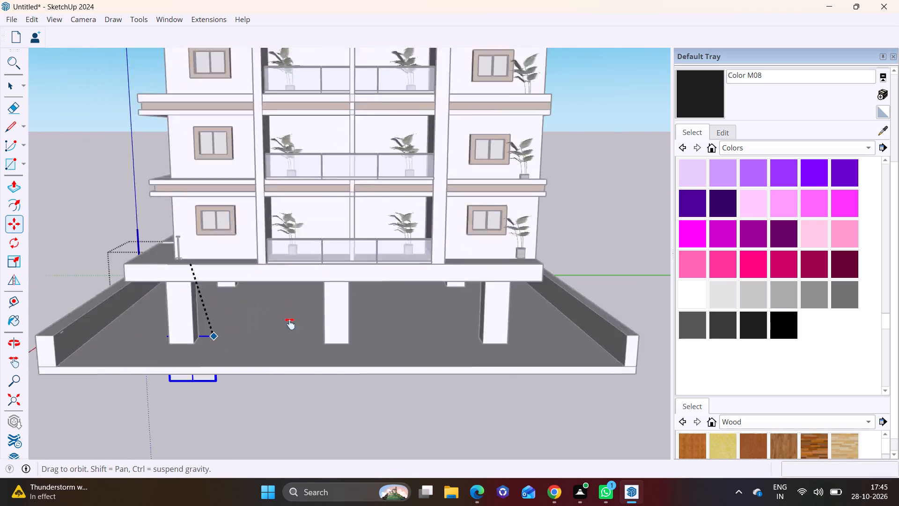
pyautogui.keyDown('shift'); pyautogui.moveTo(290, 324); pyautogui.dragTo(352, 311, button='middle'); pyautogui.keyUp('shift')
pyautogui.moveTo(298, 305); pyautogui.dragTo(375, 289, button='middle')
pyautogui.moveTo(365, 297); pyautogui.dragTo(424, 261, button='middle')
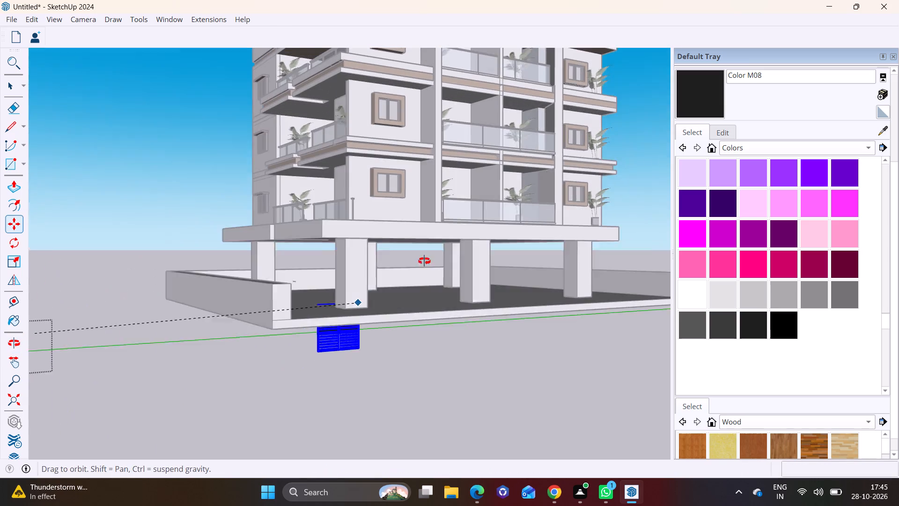
pyautogui.moveTo(424, 261); pyautogui.dragTo(432, 254, button='middle')
pyautogui.moveTo(433, 318); pyautogui.dragTo(435, 335, button='middle')
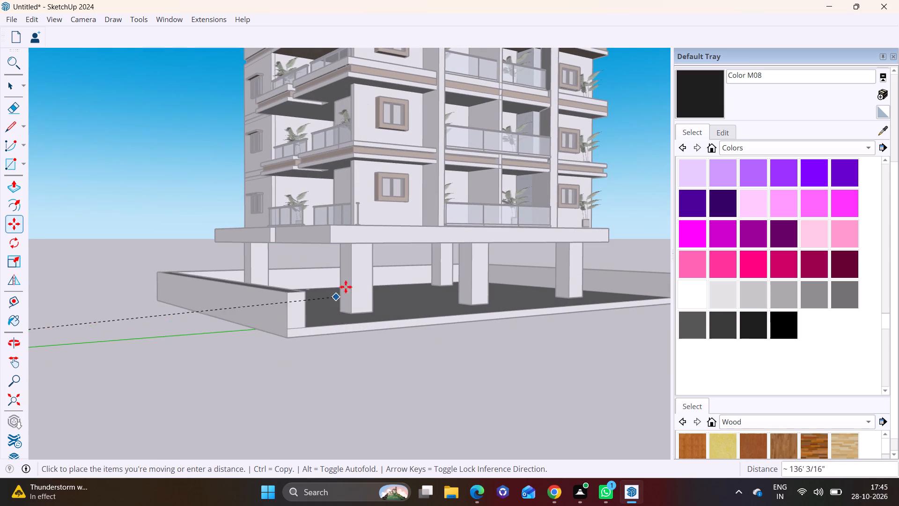
pyautogui.moveTo(377, 336); pyautogui.dragTo(330, 366, button='middle')
pyautogui.scroll(-1, 330, 366)
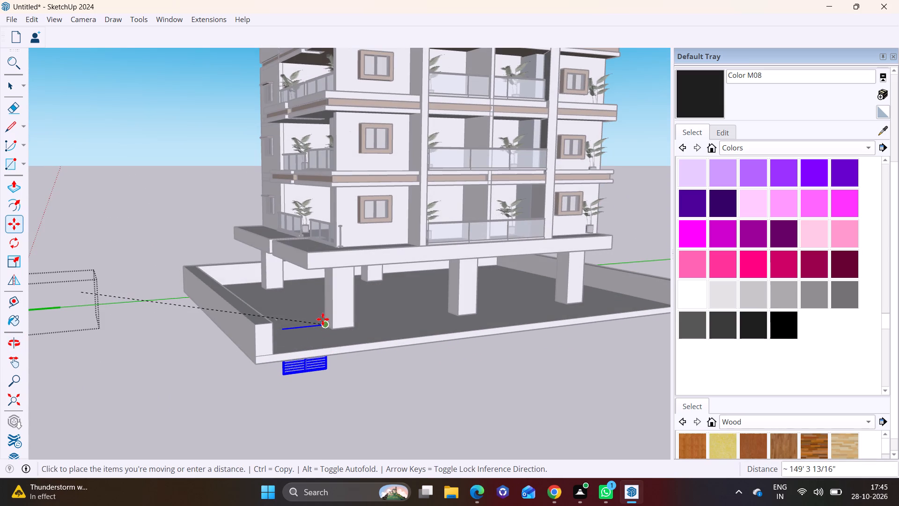
pyautogui.click(355, 298)
# Move the gate panel by its bottom corner to the open edge, tight against the end of the side wall.
pyautogui.moveTo(346, 319); pyautogui.dragTo(286, 316, button='middle')
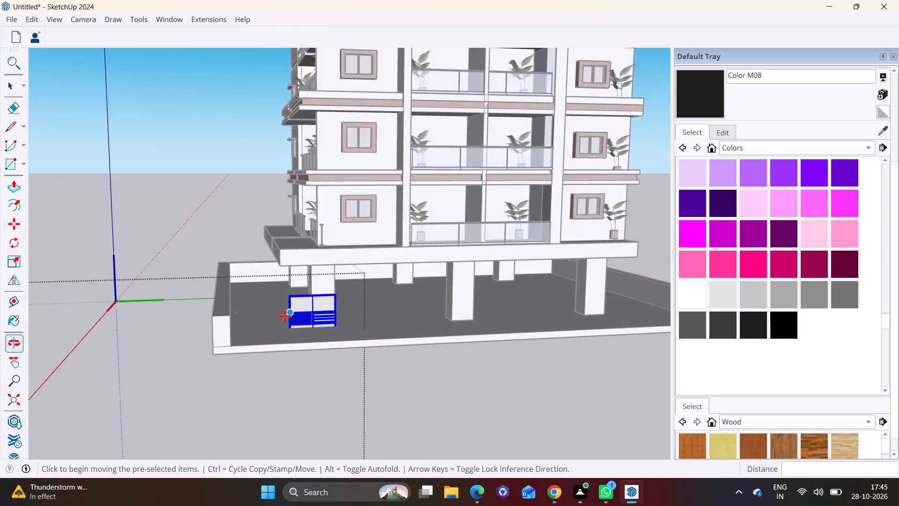
pyautogui.scroll(8, 285, 318)
pyautogui.click(298, 368)
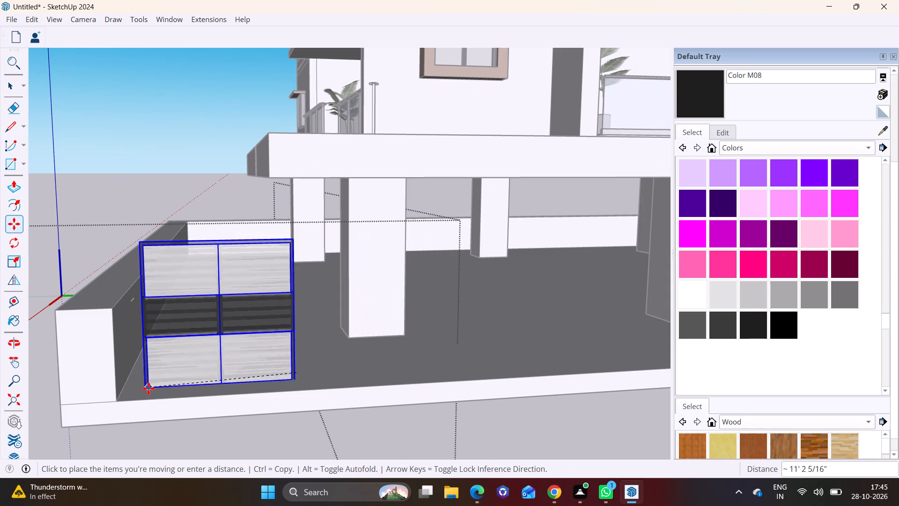
pyautogui.click(125, 395)
pyautogui.press('space')
pyautogui.click(220, 438)
# Scale the whole gate panel's height by about 0.60, down to the level of the side wall's top.
pyautogui.moveTo(243, 393); pyautogui.dragTo(202, 379, button='middle')
pyautogui.scroll(-3, 198, 331)
pyautogui.click(12, 256)
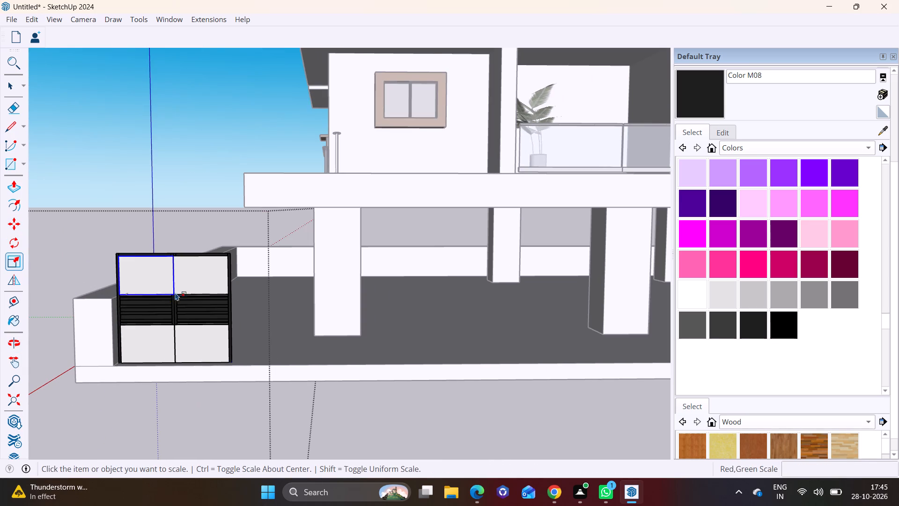
pyautogui.click(196, 285)
pyautogui.press('space')
pyautogui.moveTo(80, 236); pyautogui.dragTo(247, 363)
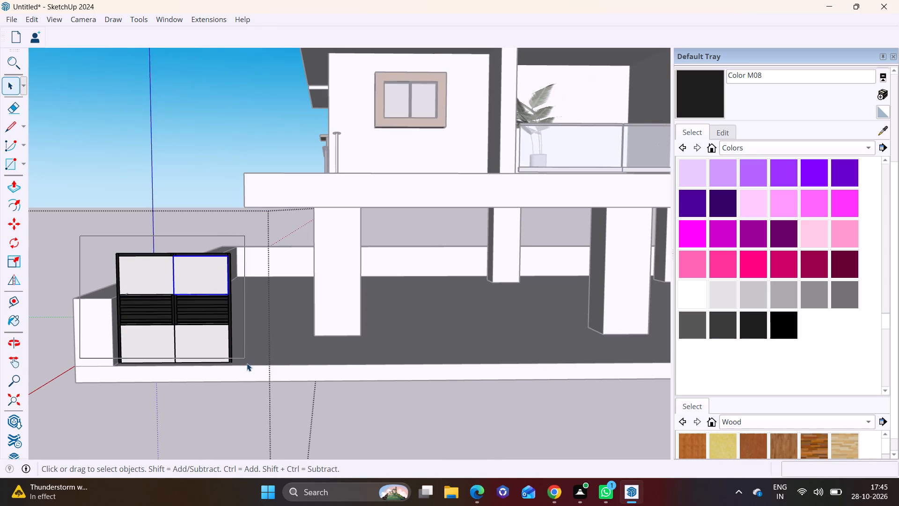
pyautogui.moveTo(247, 363); pyautogui.dragTo(251, 377)
pyautogui.click(13, 255)
pyautogui.moveTo(158, 264); pyautogui.dragTo(132, 293, button='middle')
pyautogui.click(152, 280)
pyautogui.click(152, 325)
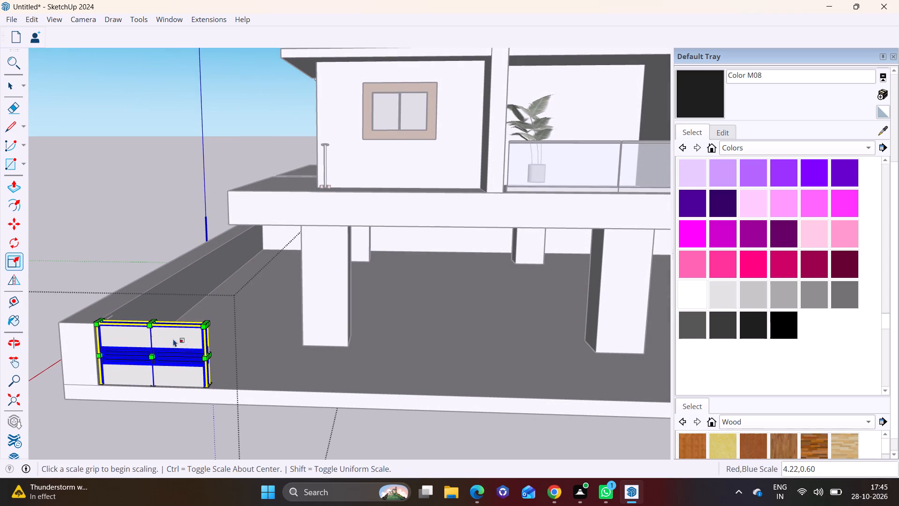
# Stretch the gate panel lengthwise along the parking floor's open edge until it reaches past the first column.
pyautogui.click(210, 353)
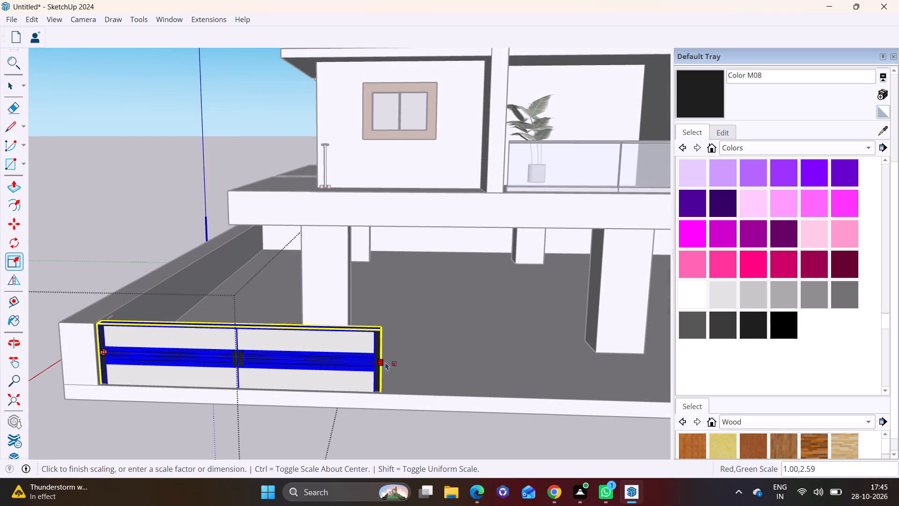
pyautogui.click(411, 362)
pyautogui.press('space')
pyautogui.moveTo(359, 428); pyautogui.dragTo(368, 415)
# Copy the stretched gate panel three times end to end along the open edge, with the last copy passing the far side wall.
pyautogui.scroll(-8, 368, 397)
pyautogui.moveTo(379, 391); pyautogui.dragTo(375, 359, button='middle')
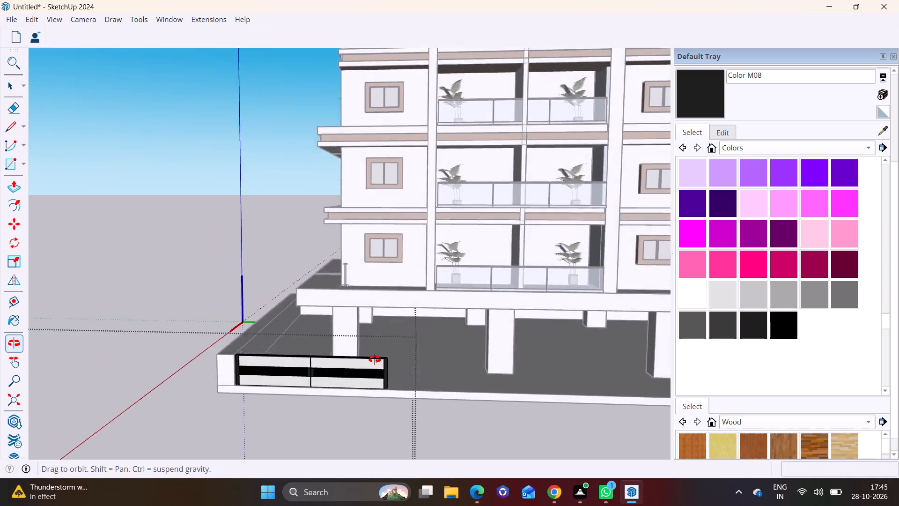
pyautogui.moveTo(375, 359); pyautogui.dragTo(398, 313, button='middle')
pyautogui.click(383, 324)
pyautogui.press('m')
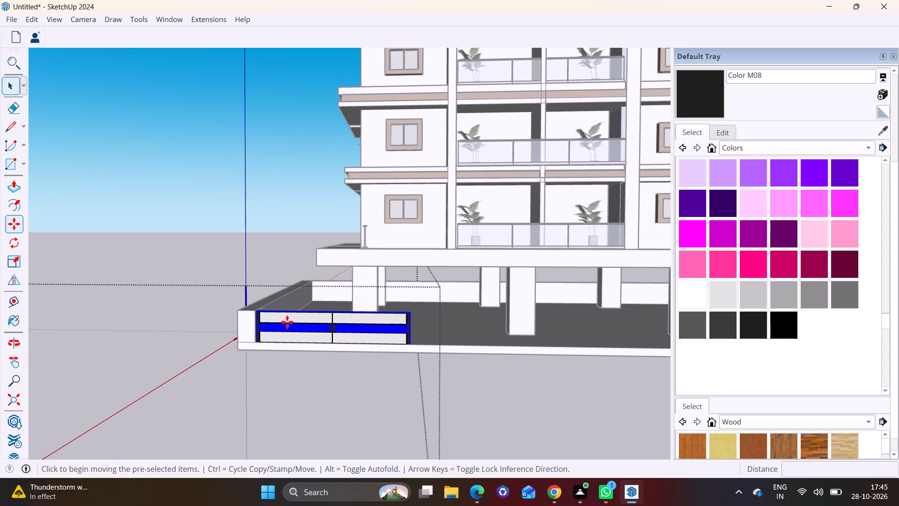
pyautogui.click(261, 311)
pyautogui.keyDown('shift'); pyautogui.moveTo(415, 323); pyautogui.dragTo(170, 320, button='middle'); pyautogui.keyUp('shift')
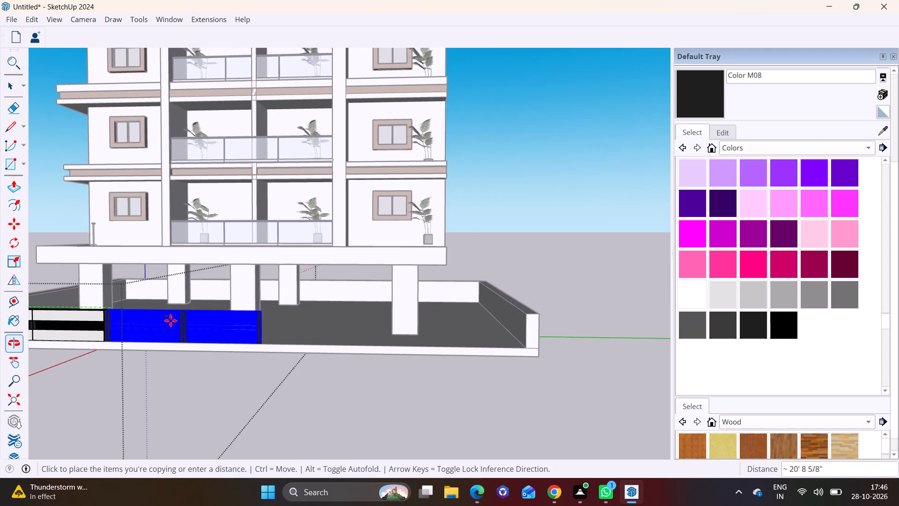
pyautogui.click(110, 310)
pyautogui.click(109, 312)
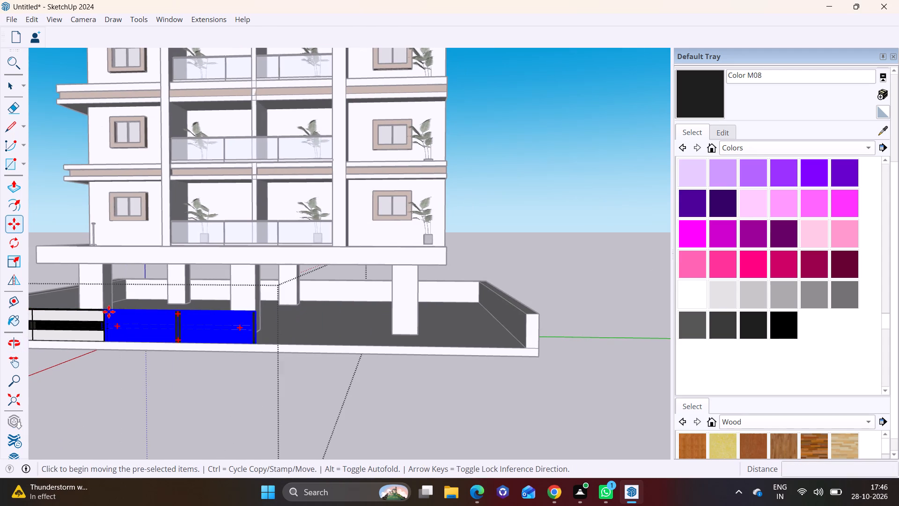
pyautogui.click(258, 317)
pyautogui.click(256, 313)
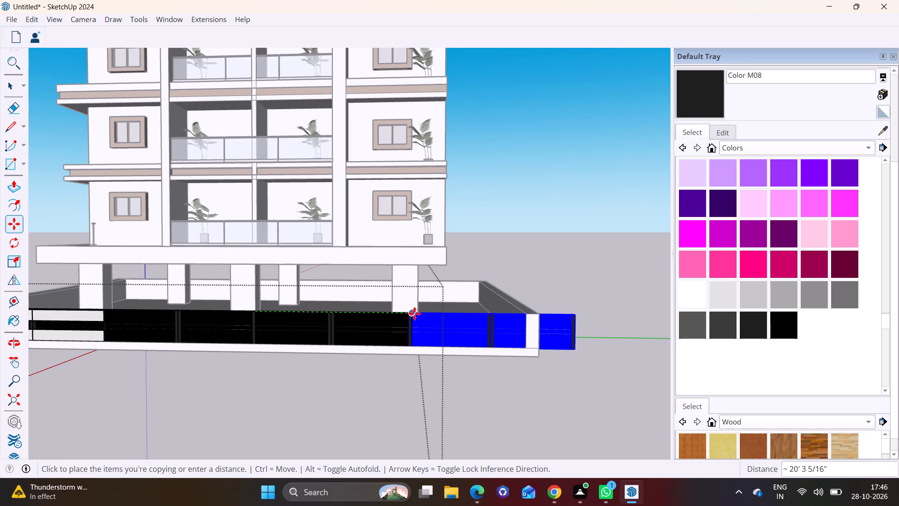
pyautogui.click(414, 313)
# Shorten the last gate panel to about 0.71 of its length so it ends against the far side wall.
pyautogui.press('space')
pyautogui.click(13, 264)
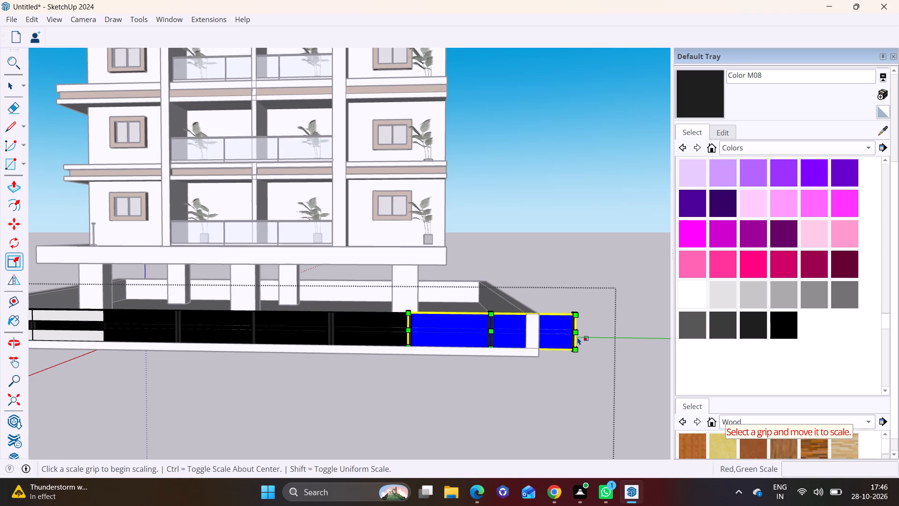
pyautogui.click(577, 337)
pyautogui.click(573, 331)
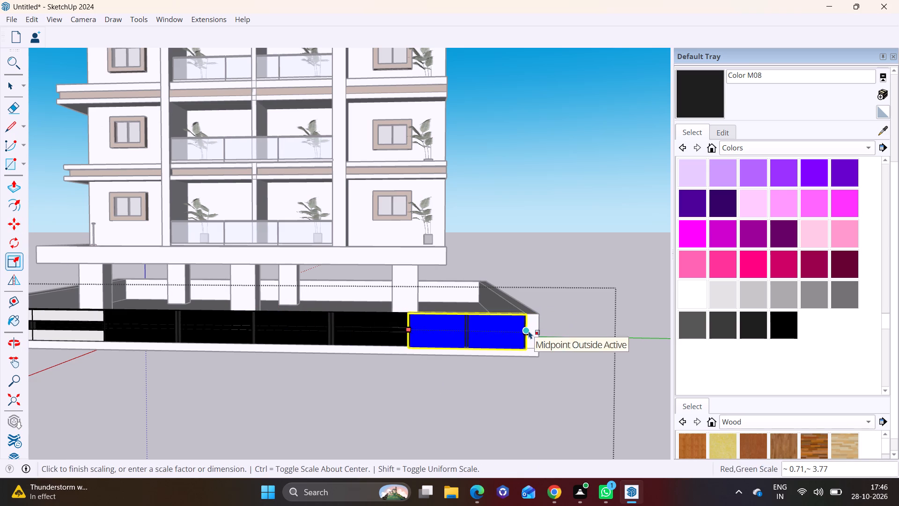
pyautogui.click(529, 331)
pyautogui.press('space')
pyautogui.click(581, 338)
# Examine the whole building and the gated parking edge from above and from ground level.
pyautogui.scroll(-6, 285, 400)
pyautogui.moveTo(284, 377); pyautogui.dragTo(558, 407, button='middle')
pyautogui.click(505, 398)
pyautogui.moveTo(388, 356); pyautogui.dragTo(383, 406, button='middle')
pyautogui.scroll(-5, 351, 347)
pyautogui.keyDown('shift'); pyautogui.moveTo(339, 285); pyautogui.dragTo(365, 318, button='middle'); pyautogui.keyUp('shift')
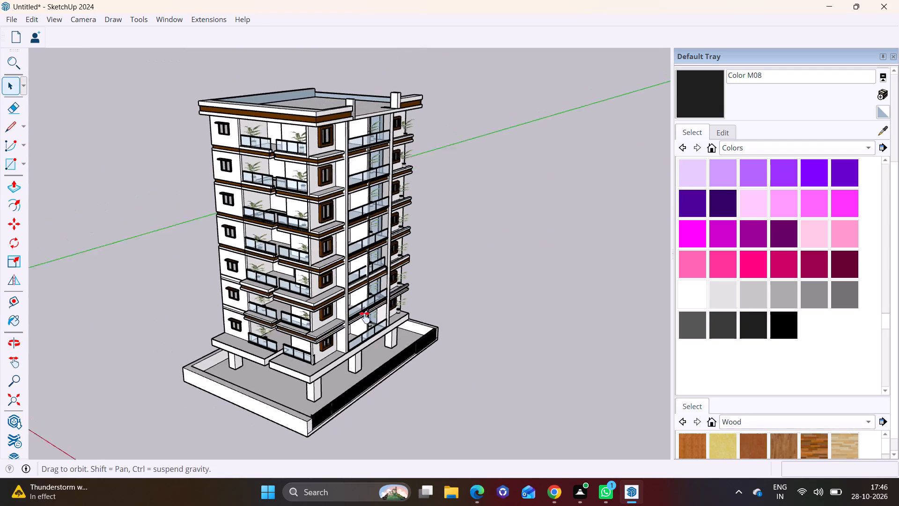
pyautogui.keyDown('shift'); pyautogui.moveTo(365, 318); pyautogui.dragTo(416, 365, button='middle'); pyautogui.keyUp('shift')
pyautogui.moveTo(393, 357); pyautogui.dragTo(317, 298, button='middle')
pyautogui.scroll(-2, 341, 321)
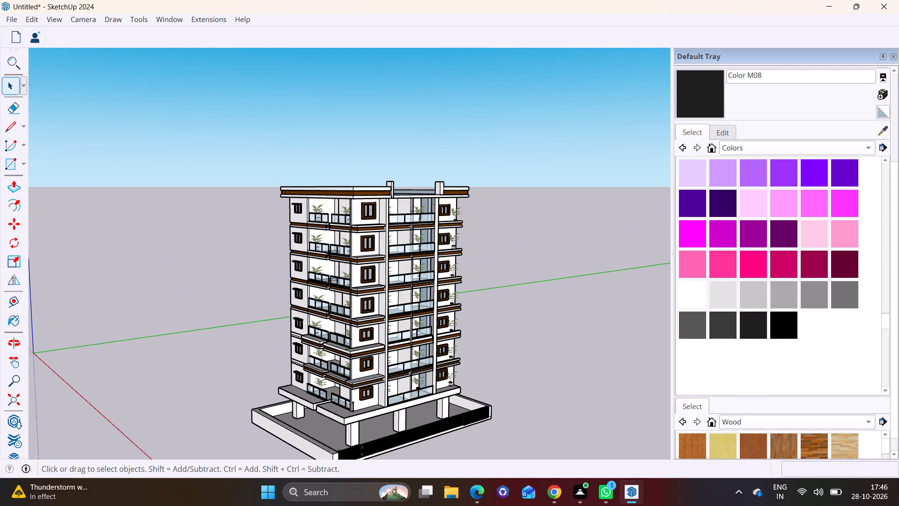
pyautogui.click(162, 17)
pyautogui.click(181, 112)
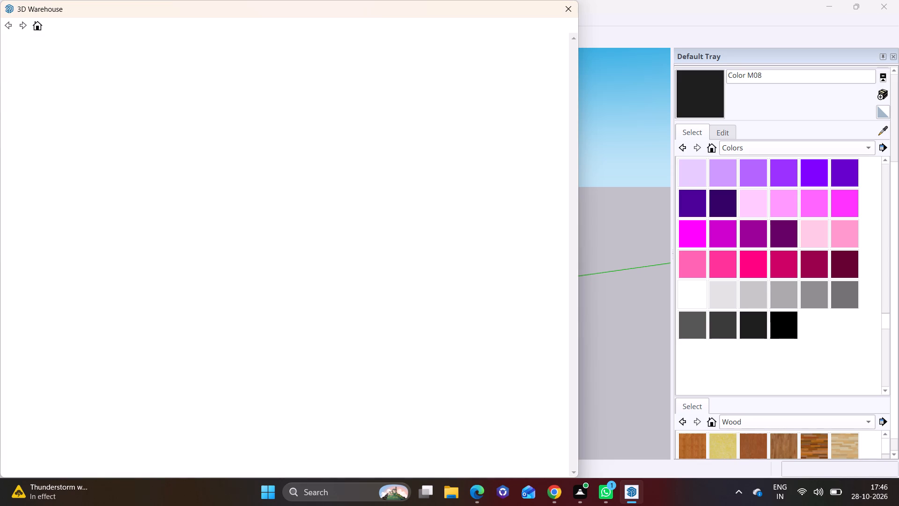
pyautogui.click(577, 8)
# Draw a rectangle about 1' 1" by 2' 6" across the top of a roof post's inner face, facing the opposite post.
pyautogui.scroll(8, 385, 164)
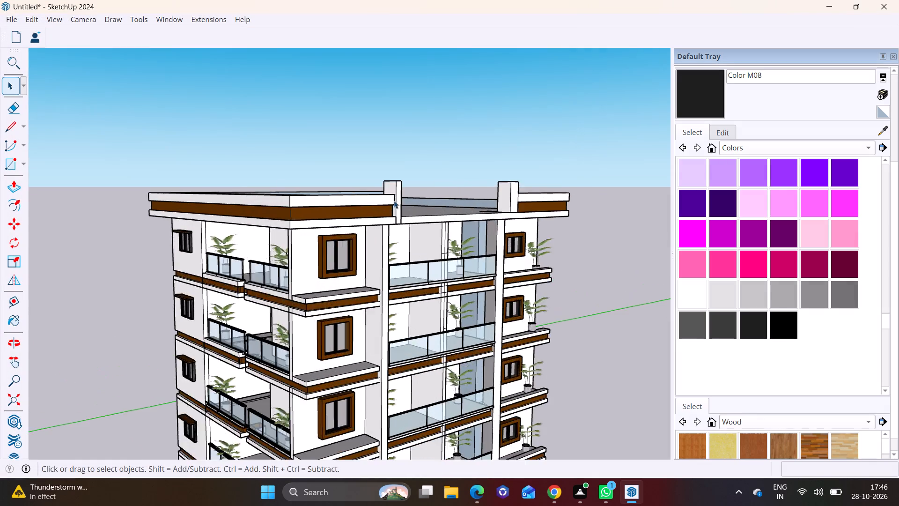
pyautogui.scroll(5, 394, 201)
pyautogui.moveTo(406, 204); pyautogui.dragTo(247, 218, button='middle')
pyautogui.scroll(5, 315, 243)
pyautogui.middleClick(315, 243)
pyautogui.moveTo(287, 231); pyautogui.dragTo(186, 242, button='middle')
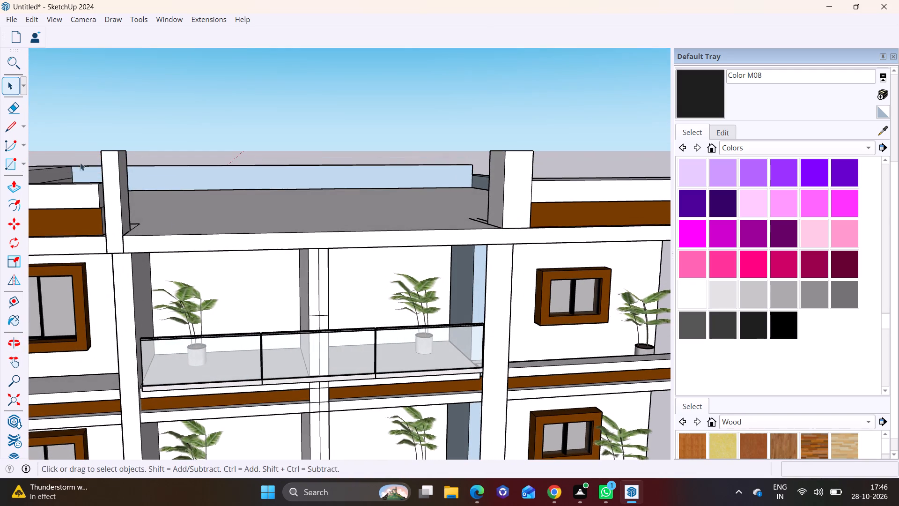
pyautogui.click(22, 160)
pyautogui.click(29, 181)
pyautogui.moveTo(128, 180); pyautogui.dragTo(66, 178, button='middle')
pyautogui.scroll(5, 66, 159)
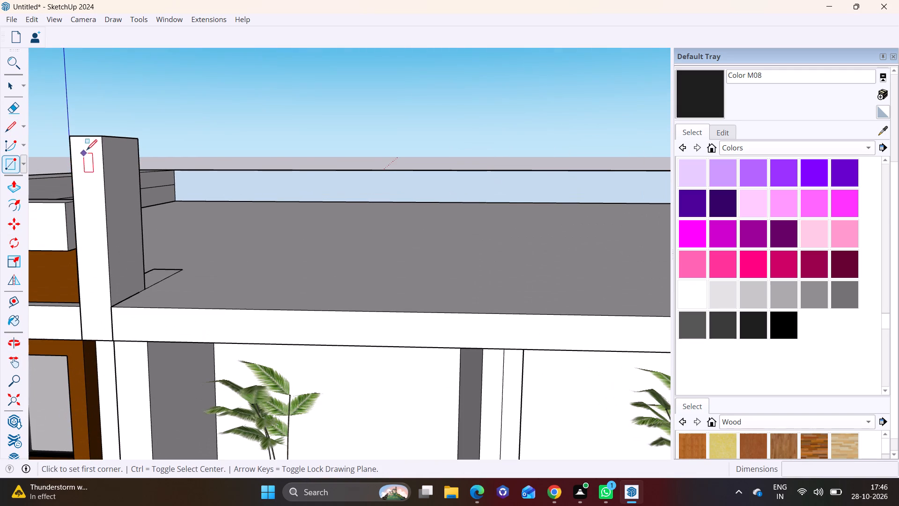
pyautogui.click(99, 138)
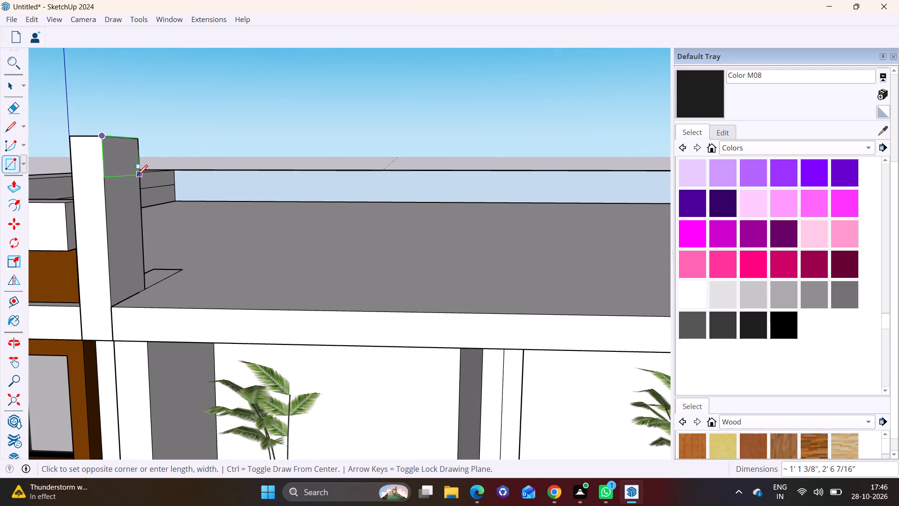
pyautogui.click(139, 177)
pyautogui.press('space')
# Extrude the rectangle on the roof post about 23' across to the opposite post, forming a beam between them.
pyautogui.click(120, 164)
pyautogui.click(22, 188)
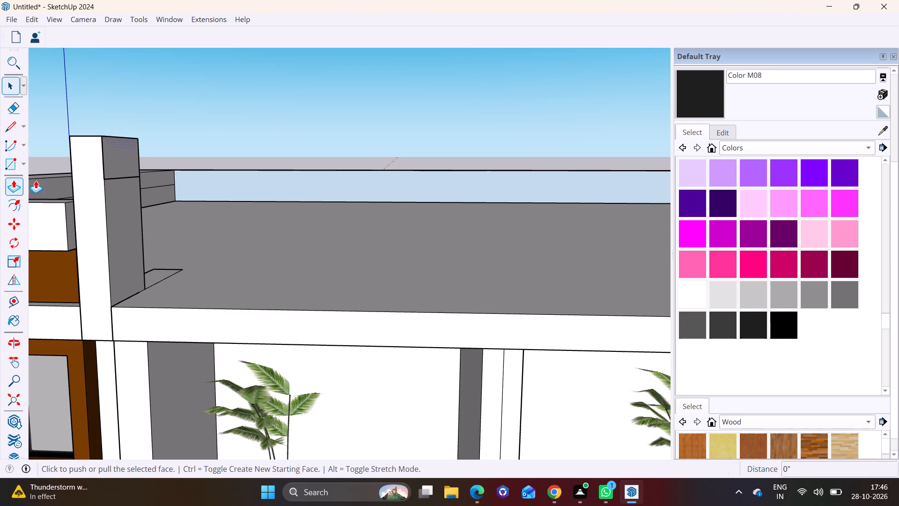
pyautogui.click(107, 162)
pyautogui.scroll(-4, 233, 161)
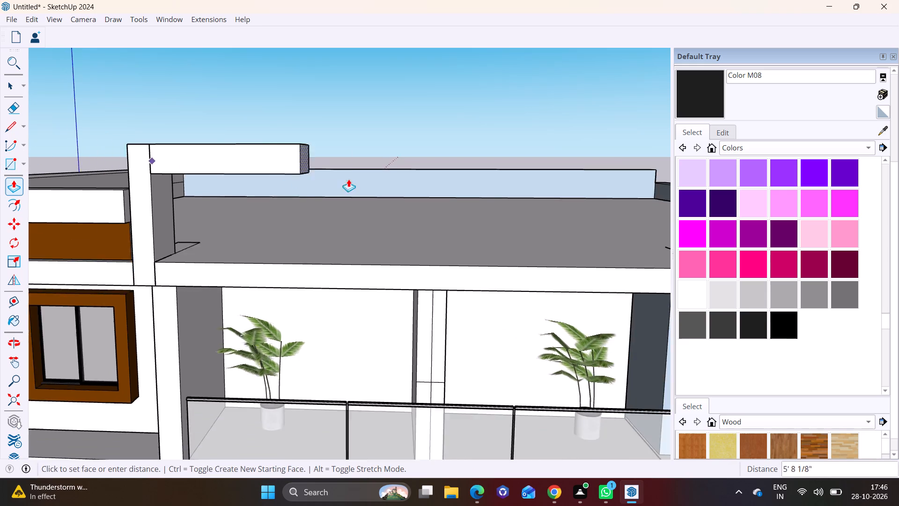
pyautogui.scroll(-1, 348, 179)
pyautogui.keyDown('shift'); pyautogui.moveTo(397, 179); pyautogui.dragTo(346, 180, button='middle'); pyautogui.keyUp('shift')
pyautogui.click(523, 172)
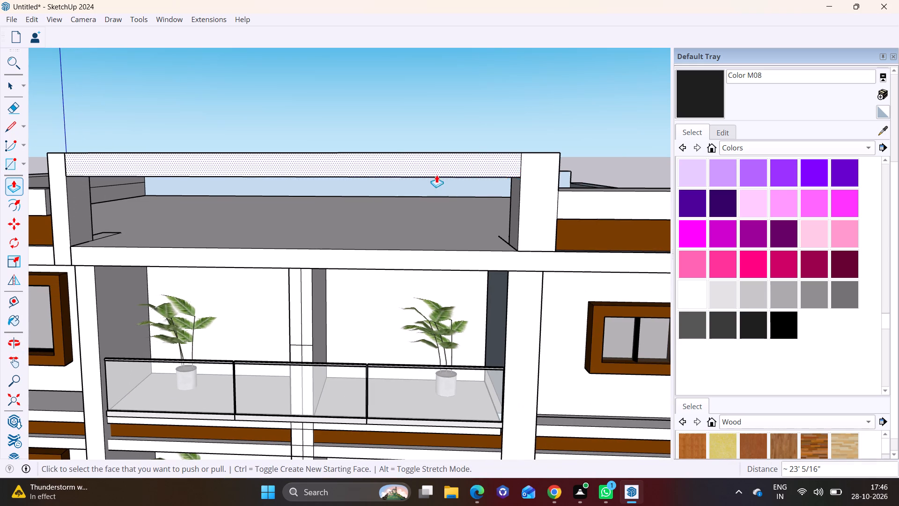
# Extrude the roof beam's inner side face about 8' 2 1/2" inward, forming a canopy over the roof.
pyautogui.moveTo(434, 175); pyautogui.dragTo(55, 251, button='middle')
pyautogui.scroll(3, 247, 185)
pyautogui.click(221, 185)
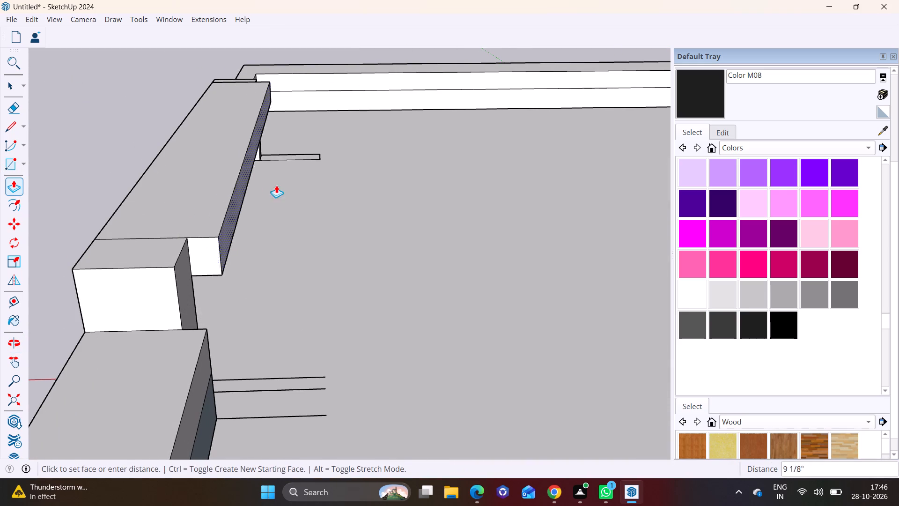
pyautogui.click(436, 173)
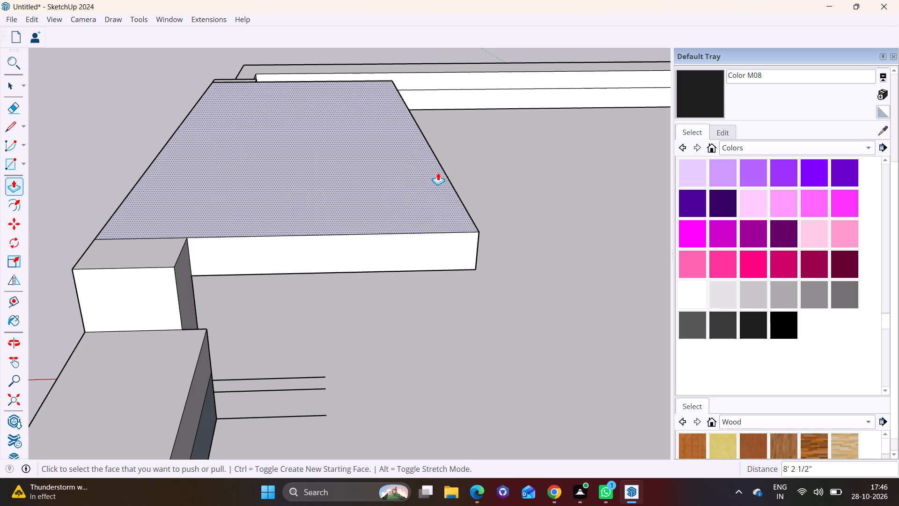
# Move the top-floor front balcony's glass railing up into the opening between the two roof posts.
pyautogui.moveTo(247, 201); pyautogui.dragTo(679, 102, button='middle')
pyautogui.scroll(-7, 314, 137)
pyautogui.moveTo(285, 210); pyautogui.dragTo(435, 214, button='middle')
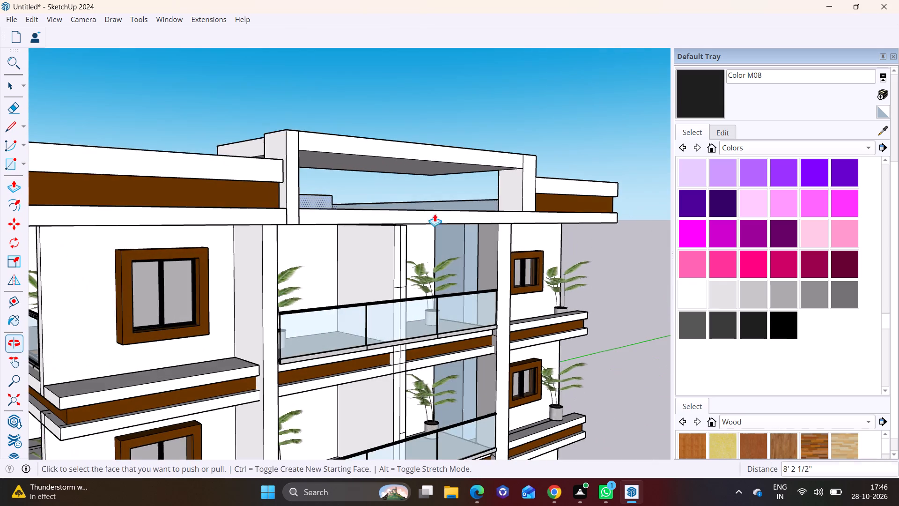
pyautogui.scroll(-3, 326, 203)
pyautogui.moveTo(328, 187); pyautogui.dragTo(225, 167, button='middle')
pyautogui.scroll(-10, 234, 185)
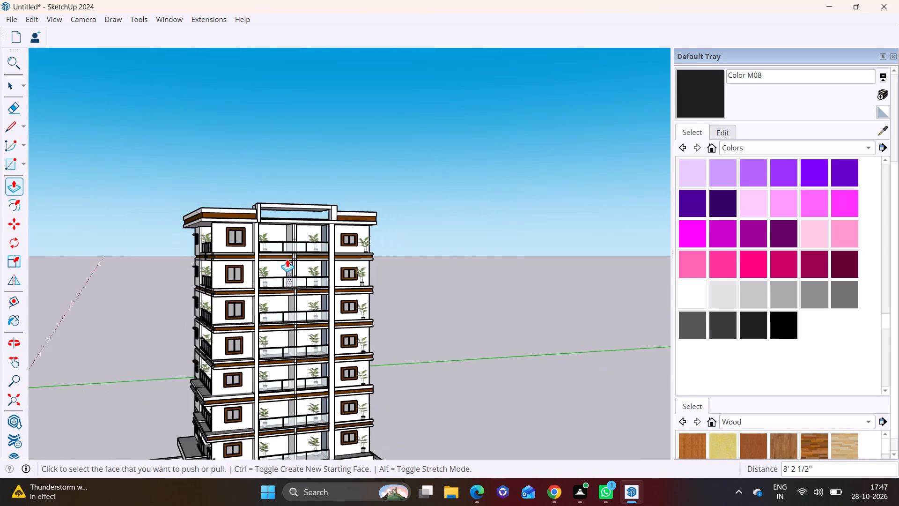
pyautogui.moveTo(283, 252); pyautogui.dragTo(283, 216, button='middle')
pyautogui.scroll(10, 274, 206)
pyautogui.press('space')
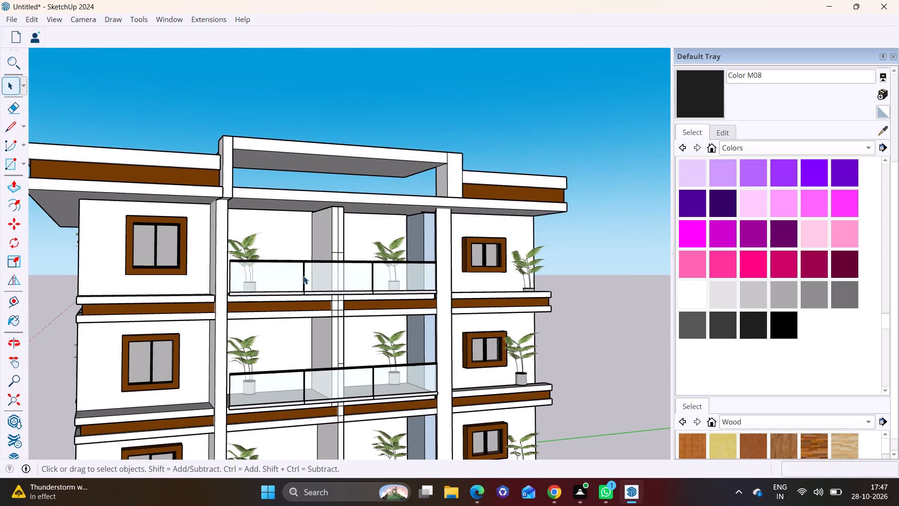
pyautogui.click(303, 276)
pyautogui.moveTo(323, 264); pyautogui.dragTo(279, 261, button='middle')
pyautogui.press('m')
pyautogui.click(216, 290)
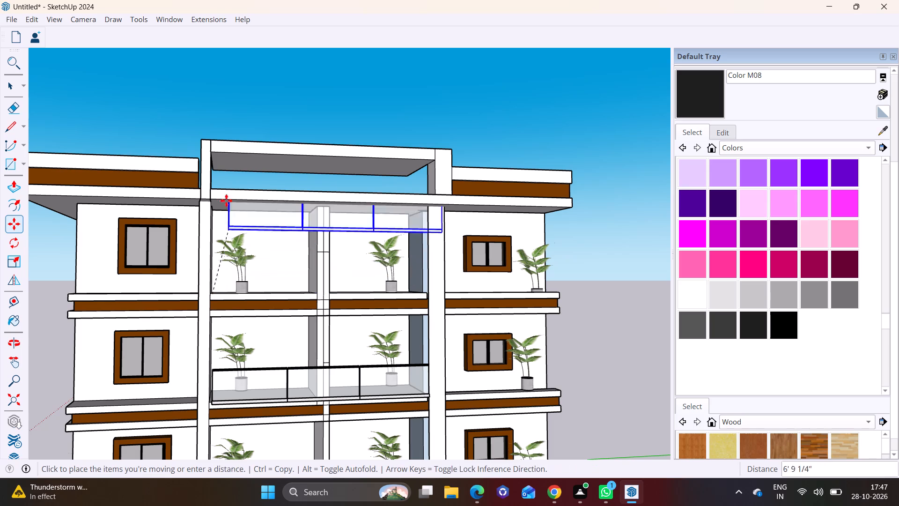
pyautogui.click(210, 185)
pyautogui.press('space')
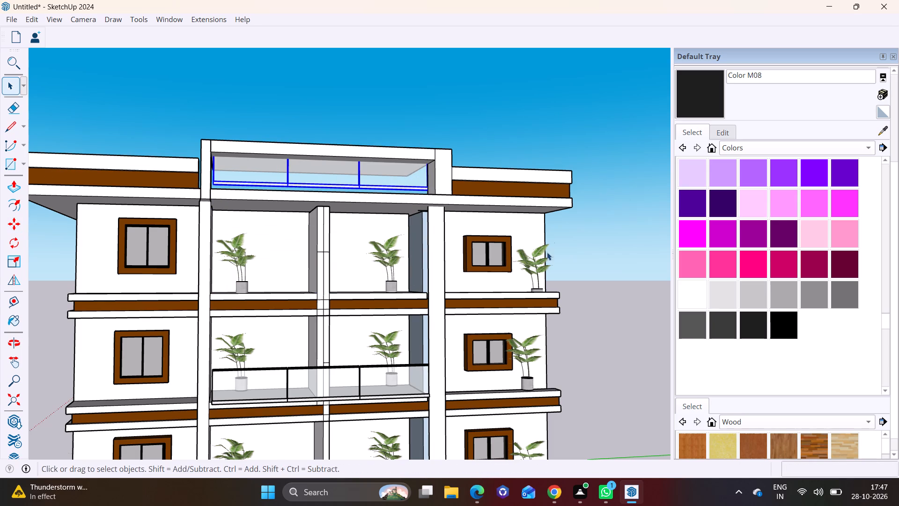
# Reposition the glass railing so its lower corner meets the base of the roof post at the roof's front edge.
pyautogui.moveTo(254, 173); pyautogui.dragTo(221, 242, button='middle')
pyautogui.scroll(-1, 220, 242)
pyautogui.scroll(6, 201, 229)
pyautogui.moveTo(207, 206); pyautogui.dragTo(223, 183, button='middle')
pyautogui.press('m')
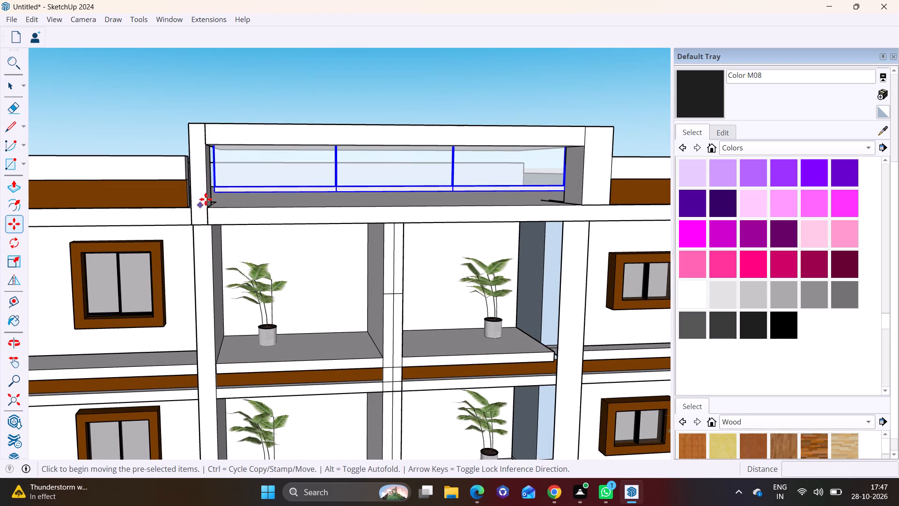
pyautogui.click(214, 190)
pyautogui.click(210, 206)
pyautogui.press('space')
pyautogui.click(118, 103)
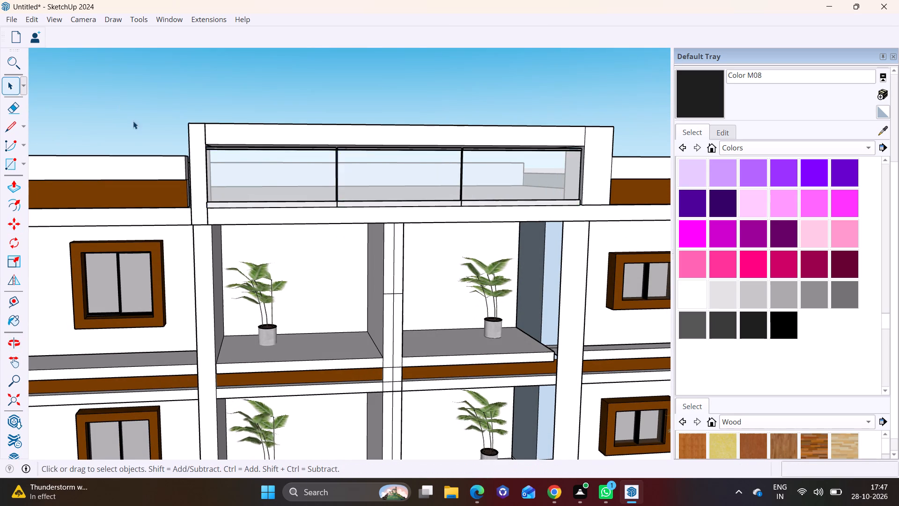
# Examine the whole building from the roof railing down to the gated parking floor.
pyautogui.scroll(1, 133, 121)
pyautogui.scroll(-10, 180, 202)
pyautogui.moveTo(286, 298); pyautogui.dragTo(400, 233, button='middle')
pyautogui.scroll(-4, 357, 350)
pyautogui.keyDown('shift'); pyautogui.moveTo(361, 361); pyautogui.dragTo(367, 246, button='middle'); pyautogui.keyUp('shift')
pyautogui.keyDown('shift'); pyautogui.scroll(1, 366, 351); pyautogui.keyUp('shift')
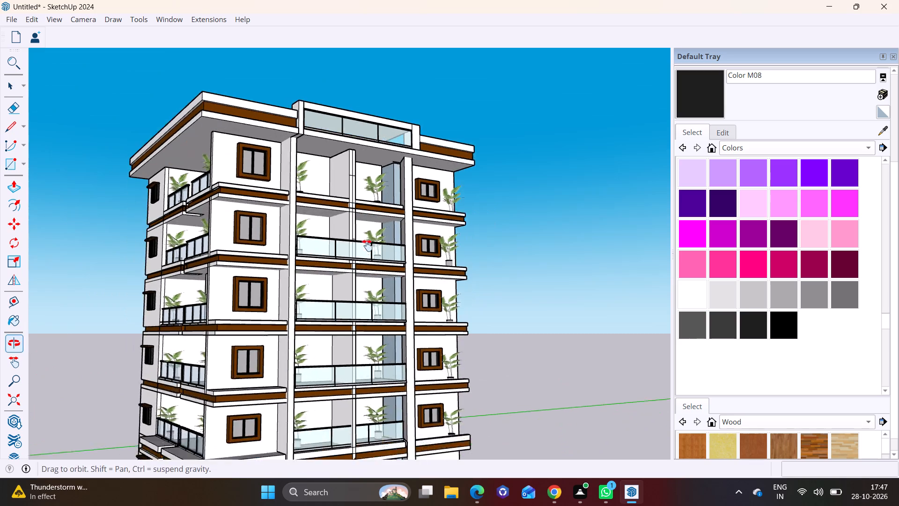
pyautogui.keyDown('shift'); pyautogui.moveTo(367, 246); pyautogui.dragTo(367, 245, button='middle'); pyautogui.keyUp('shift')
pyautogui.scroll(-7, 339, 346)
pyautogui.moveTo(342, 355); pyautogui.dragTo(342, 360, button='middle')
pyautogui.keyDown('shift'); pyautogui.moveTo(330, 363); pyautogui.dragTo(332, 297, button='middle'); pyautogui.keyUp('shift')
pyautogui.scroll(1, 332, 300)
pyautogui.moveTo(332, 323); pyautogui.dragTo(333, 365, button='middle')
pyautogui.keyDown('shift'); pyautogui.moveTo(345, 364); pyautogui.dragTo(378, 320, button='middle'); pyautogui.keyUp('shift')
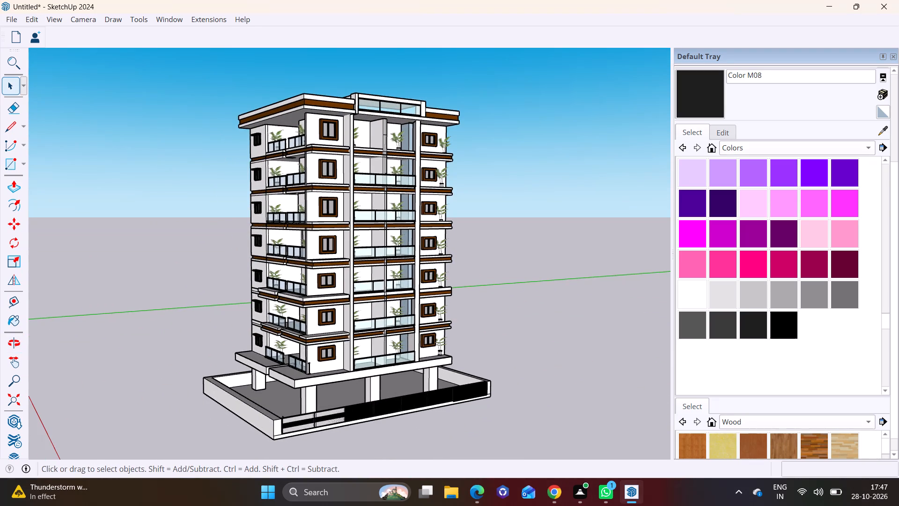
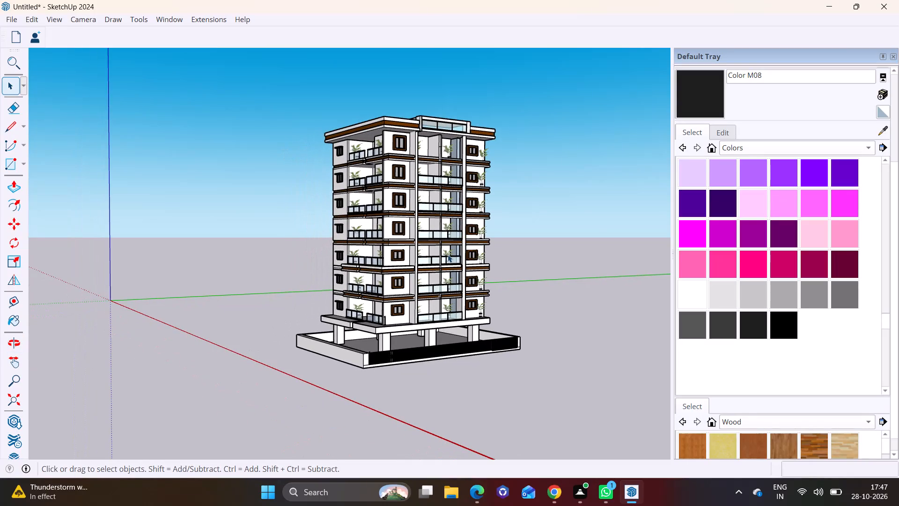
# Save the building model to the Desktop as a SketchUp model named AE.
pyautogui.moveTo(448, 258); pyautogui.dragTo(479, 312, button='middle')
pyautogui.scroll(1, 416, 273)
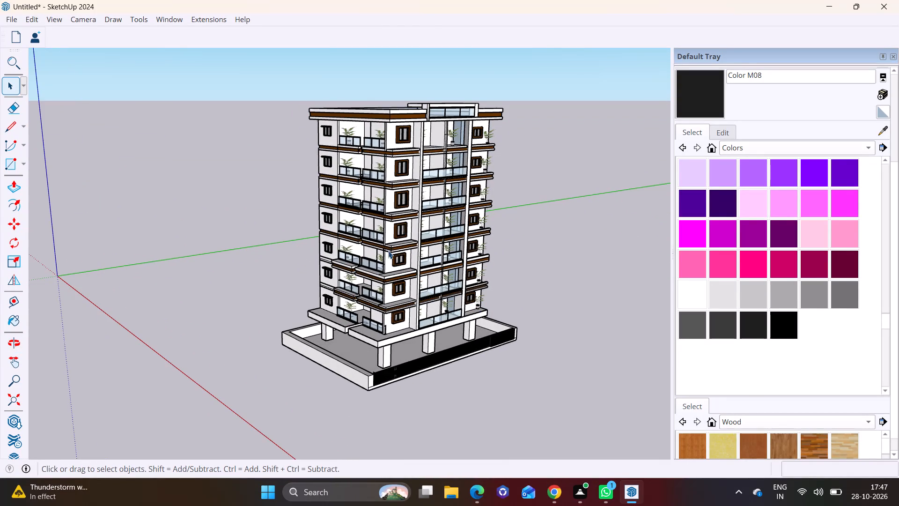
pyautogui.scroll(-2, 398, 244)
pyautogui.keyDown('shift'); pyautogui.moveTo(393, 243); pyautogui.dragTo(381, 240, button='middle'); pyautogui.keyUp('shift')
pyautogui.hotkey('ctrl', 's')
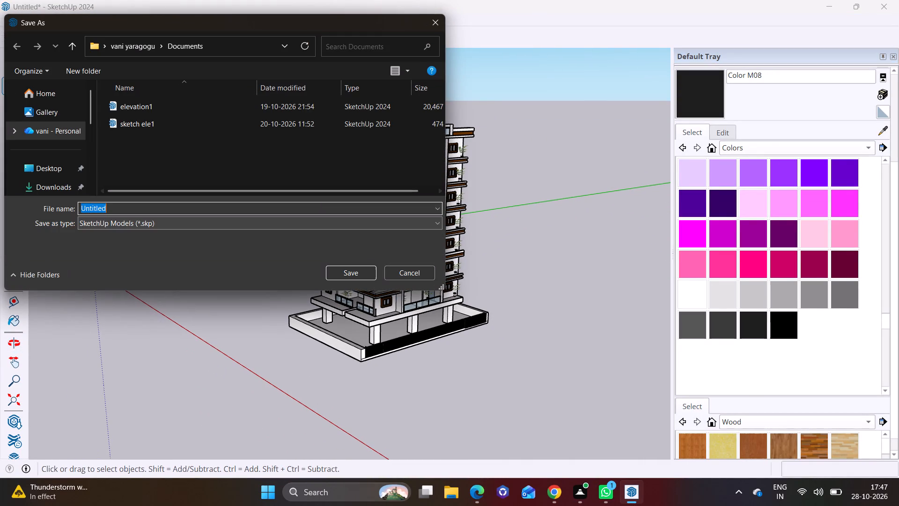
pyautogui.click(61, 172)
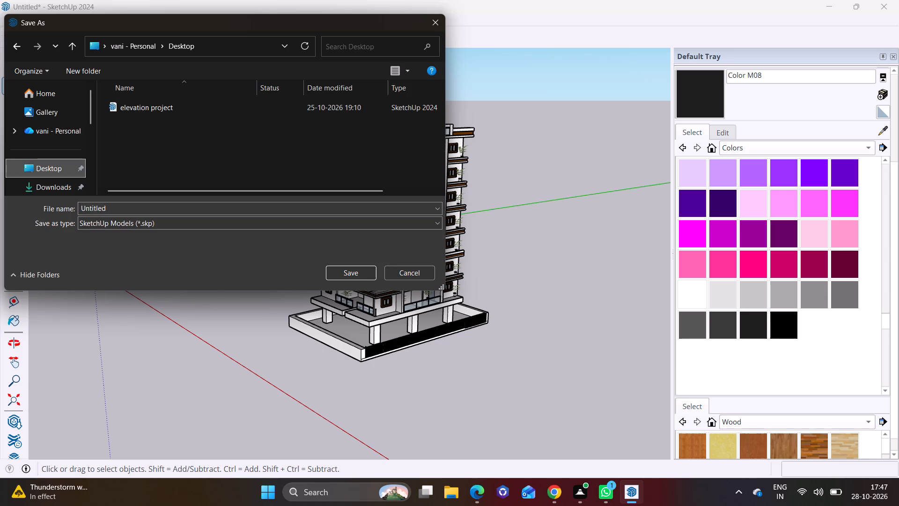
pyautogui.click(121, 207)
pyautogui.press('BackSpace')
pyautogui.write('AE')
pyautogui.click(337, 270)
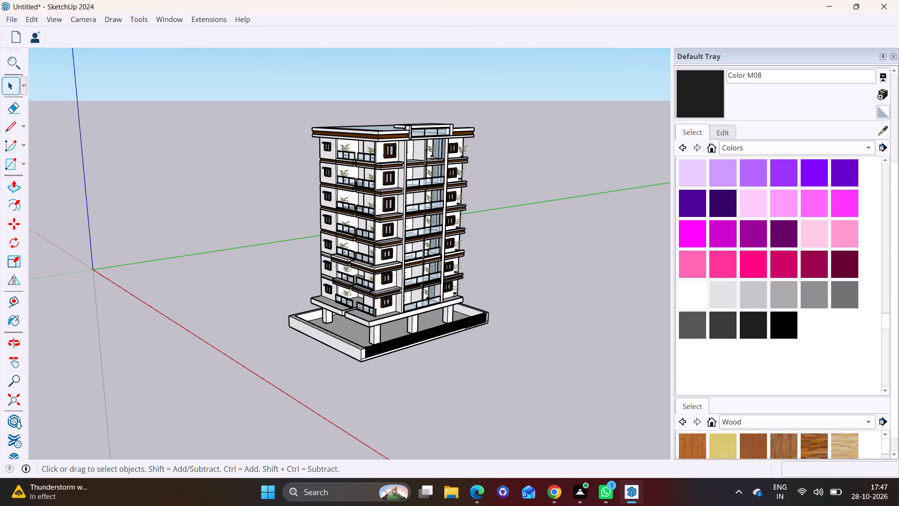
# Print the current view with Microsoft Print to PDF, saving it to the Desktop as AE2.
pyautogui.hotkey('ctrl', 'p')
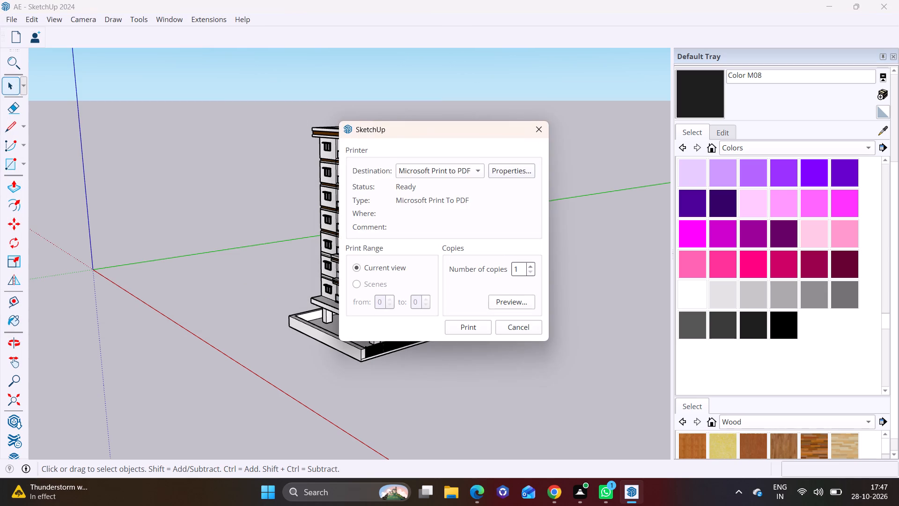
pyautogui.click(472, 320)
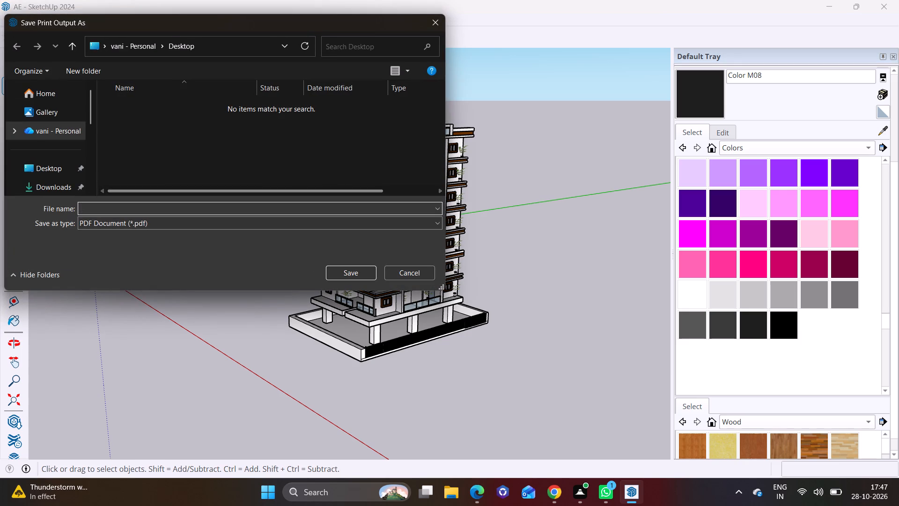
pyautogui.write('AE2')
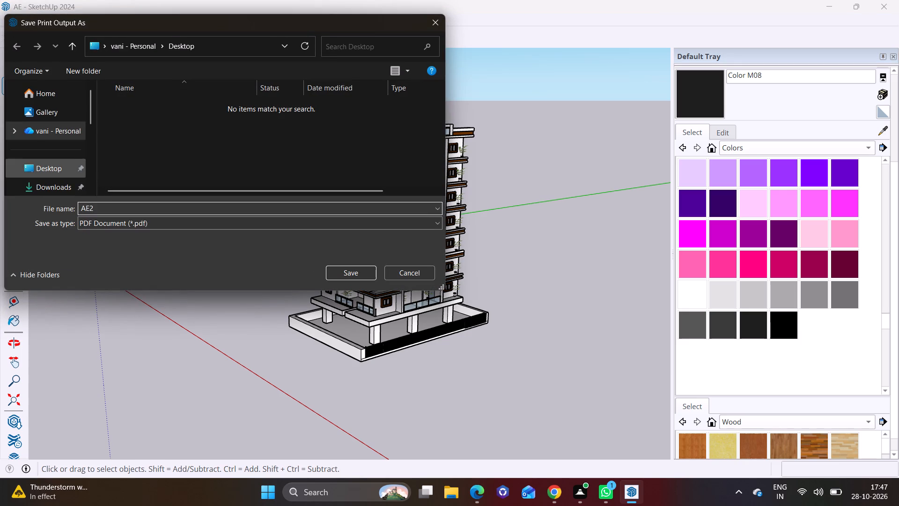
pyautogui.click(37, 164)
pyautogui.click(358, 272)
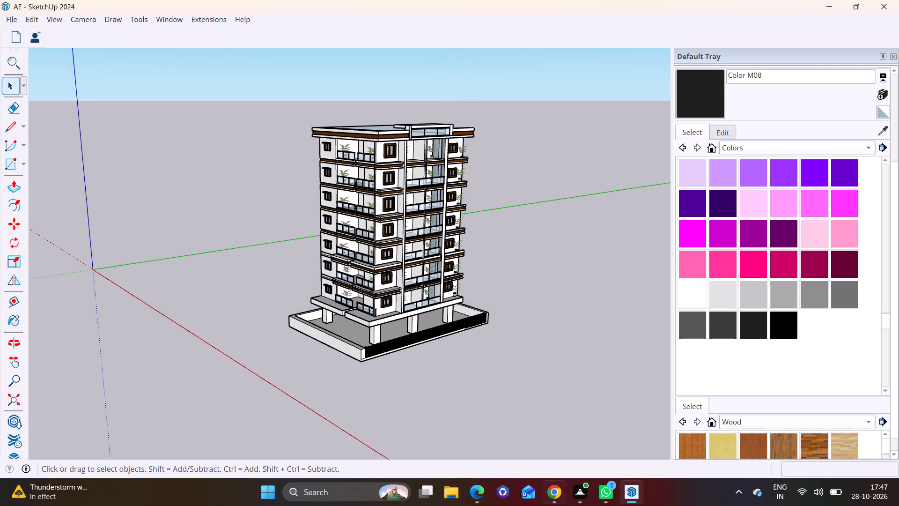